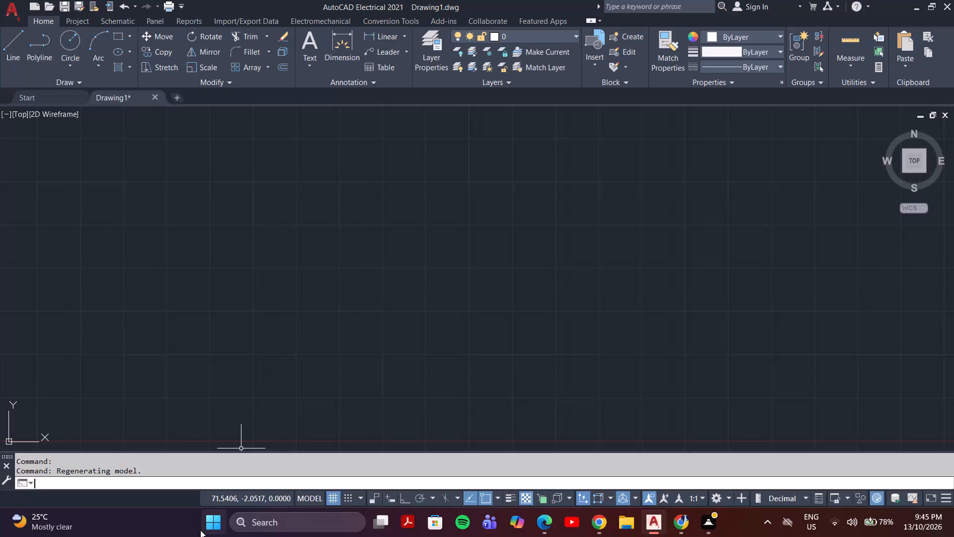
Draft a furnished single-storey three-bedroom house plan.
Turn on command log file recording with LOGFILEON.
text(logfileon)
key(Return)
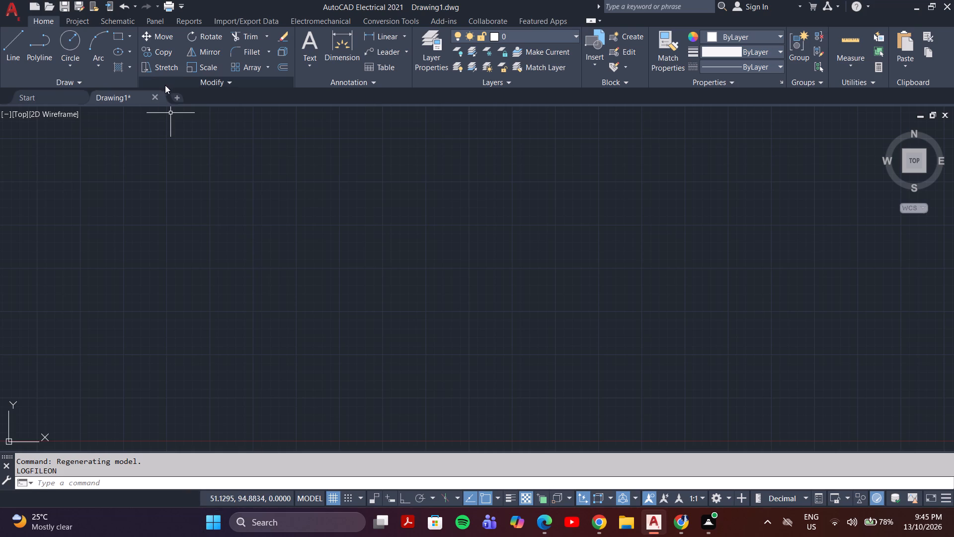
Configure the drawing units to Engineering length type with 0'-0" precision, keeping inches as the insertion scale.
key(u)
key(n)
key(Return)
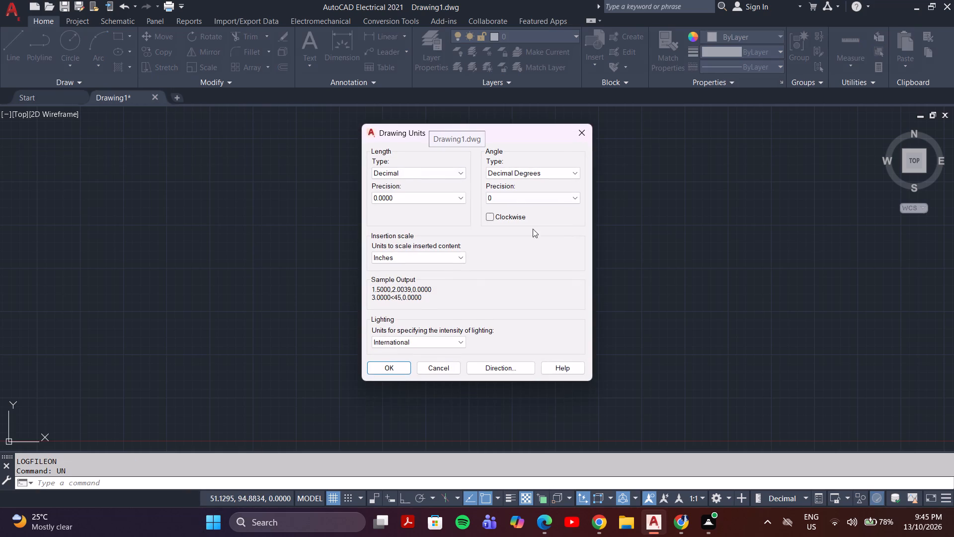
click(422, 197)
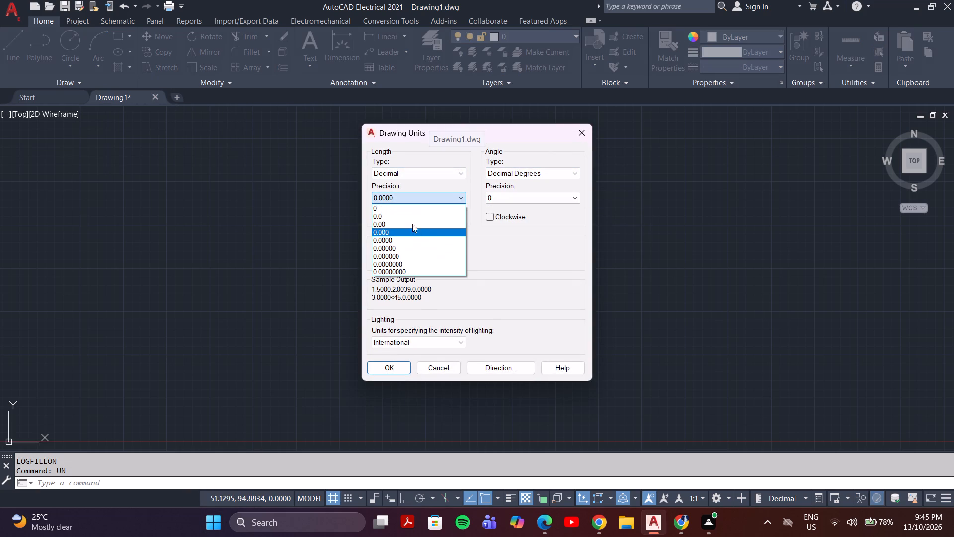
click(423, 170)
click(423, 170)
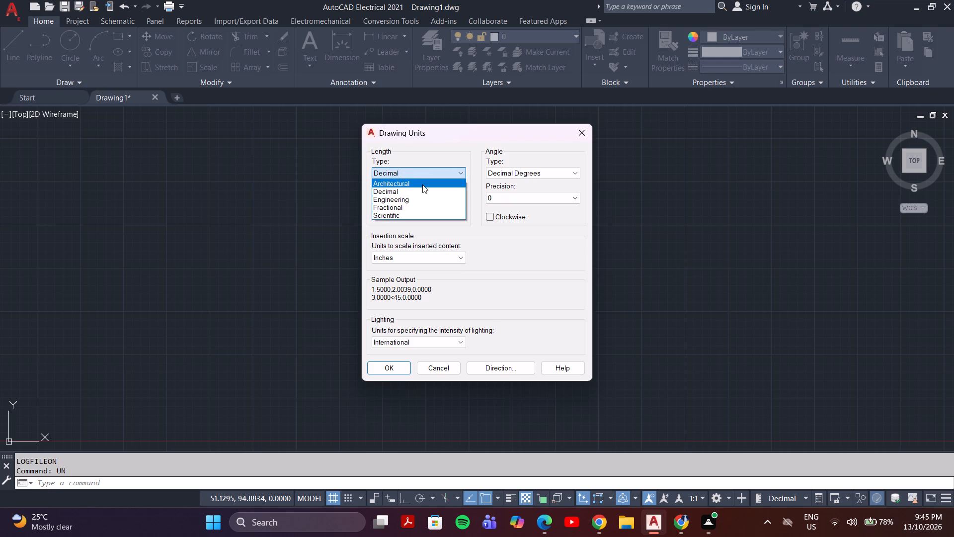
click(420, 198)
click(423, 193)
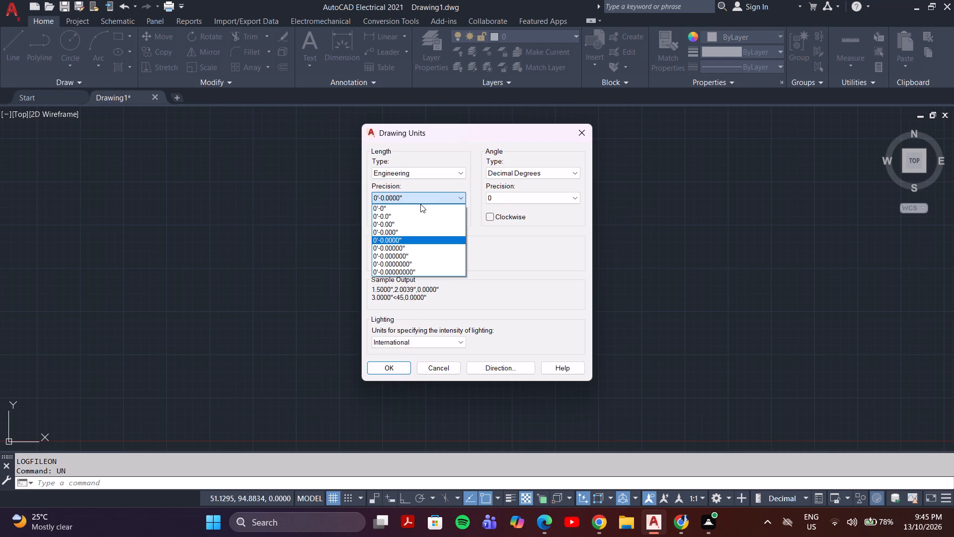
click(413, 218)
click(413, 201)
click(412, 212)
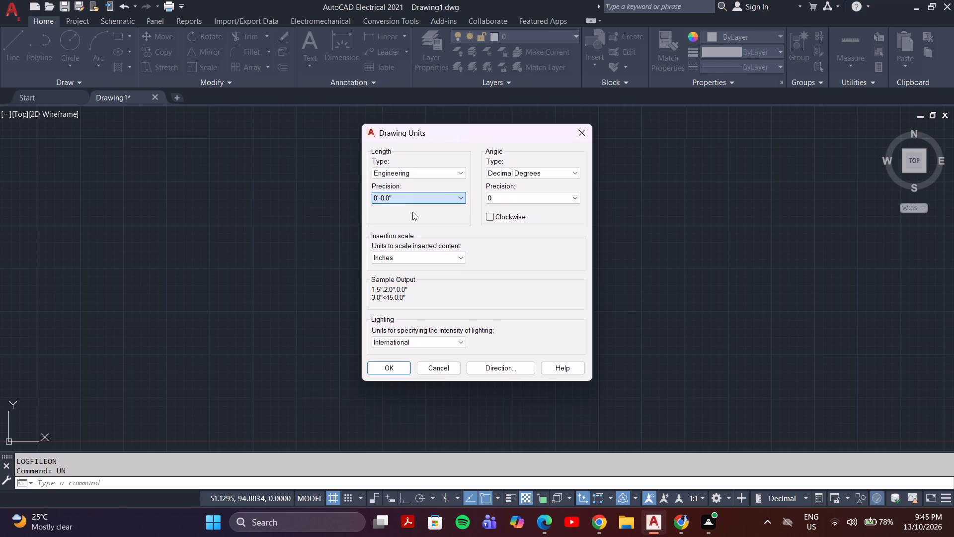
click(413, 257)
click(414, 273)
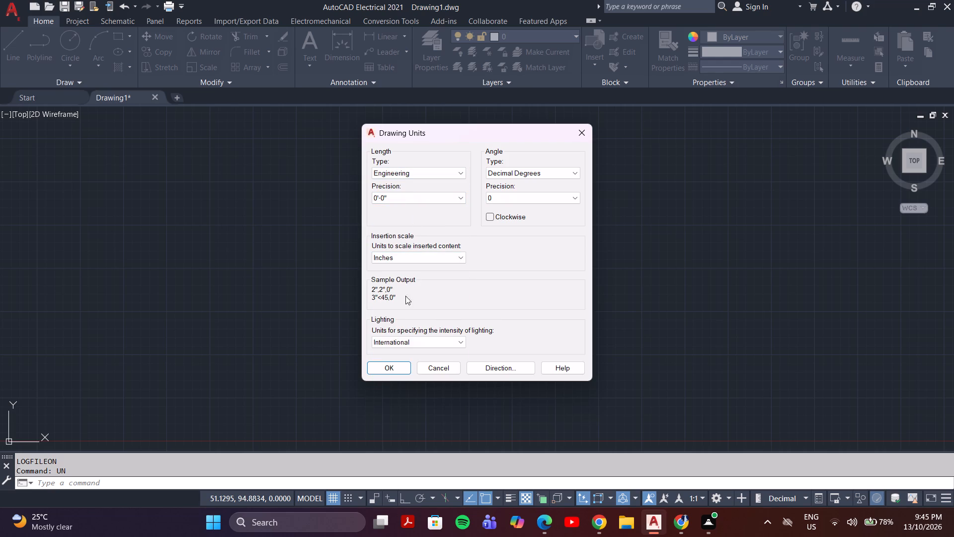
click(387, 370)
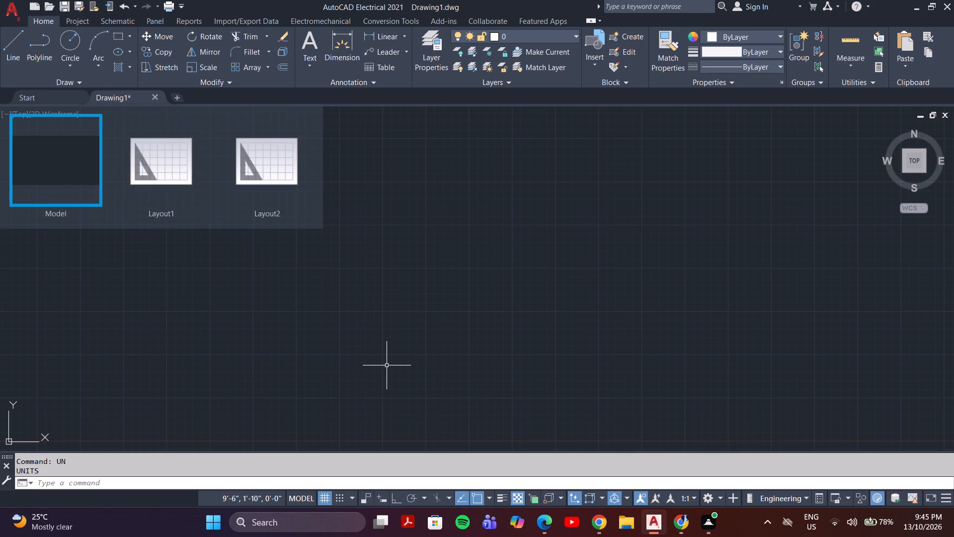
Modify the Standard dimension style to use an arrow size of 6 and a text height of 6.
key(d)
key(Return)
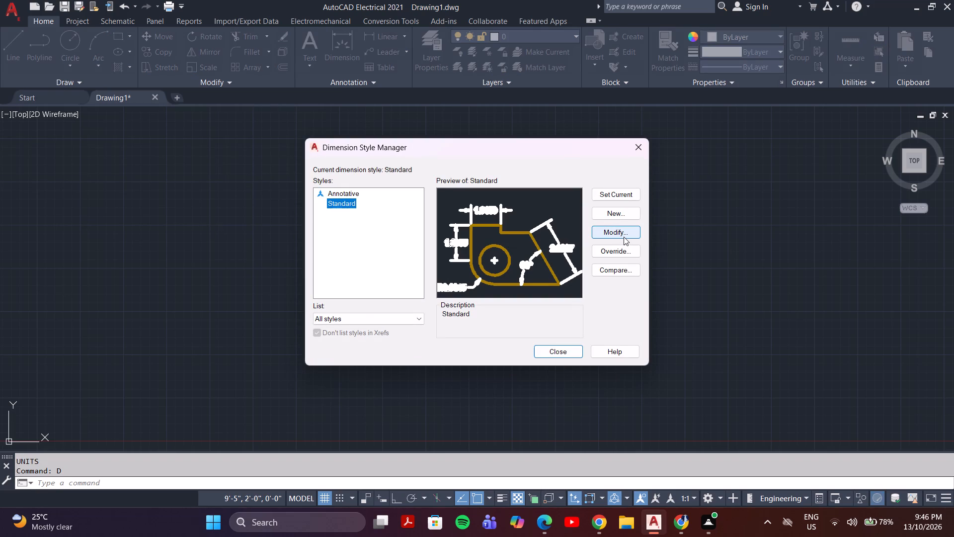
click(624, 237)
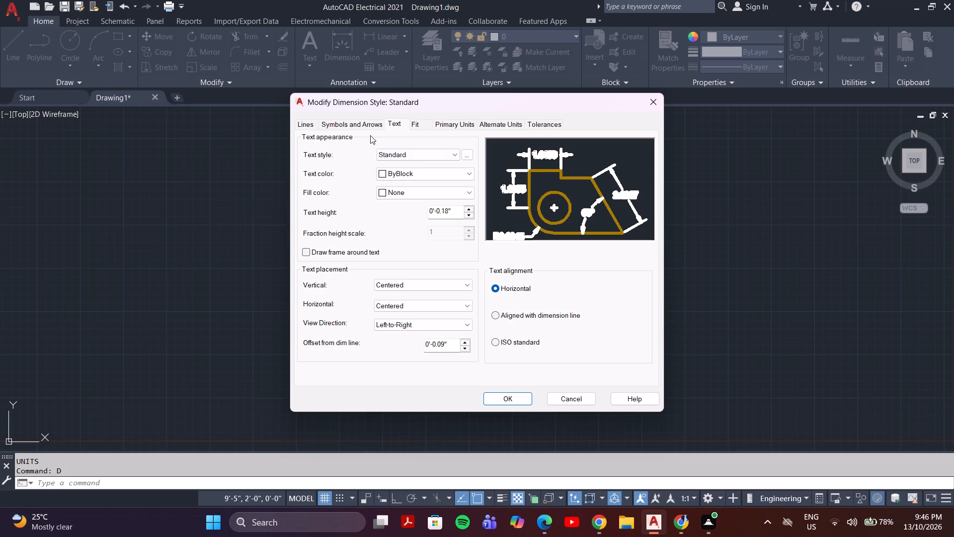
click(362, 123)
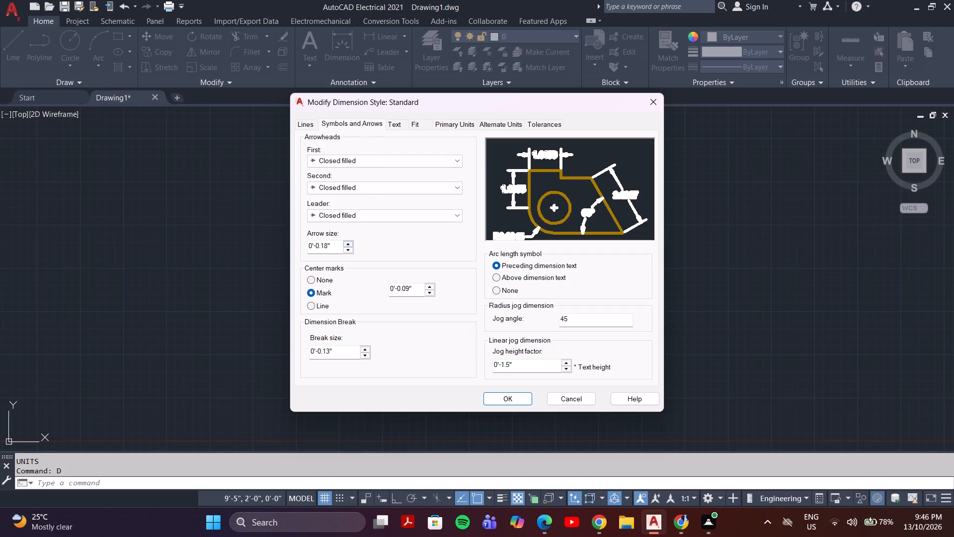
drag(339, 249, 270, 249)
key(BackSpace)
key(6)
click(398, 128)
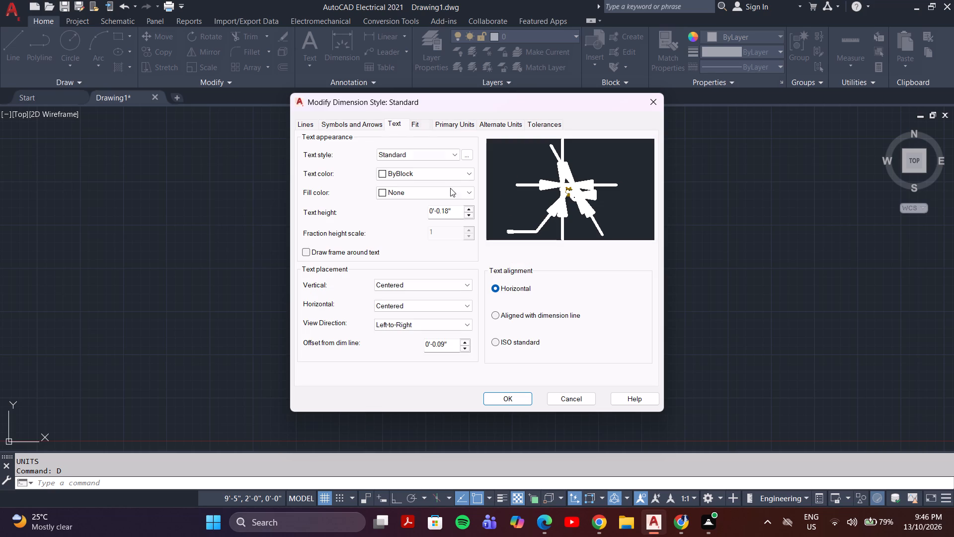
drag(457, 208, 419, 209)
key(BackSpace)
key(6)
Set the Standard style's primary units to Engineering with 0'-0" precision and make the style current.
drag(451, 125, 450, 129)
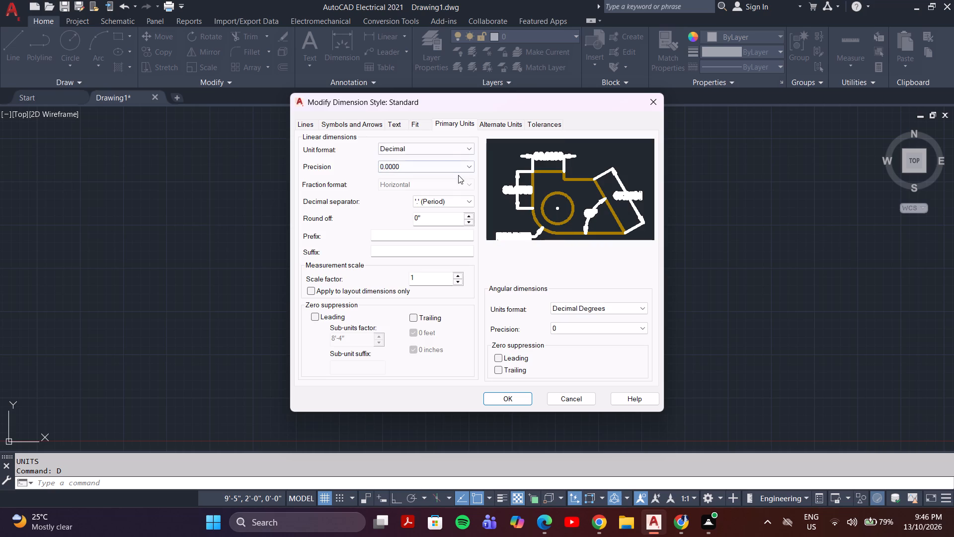
click(453, 147)
click(448, 176)
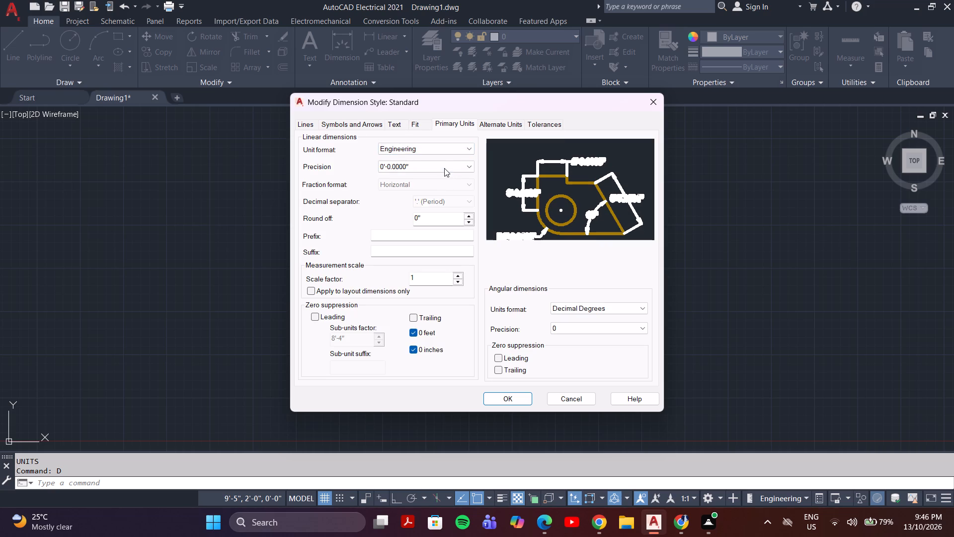
click(444, 168)
click(438, 178)
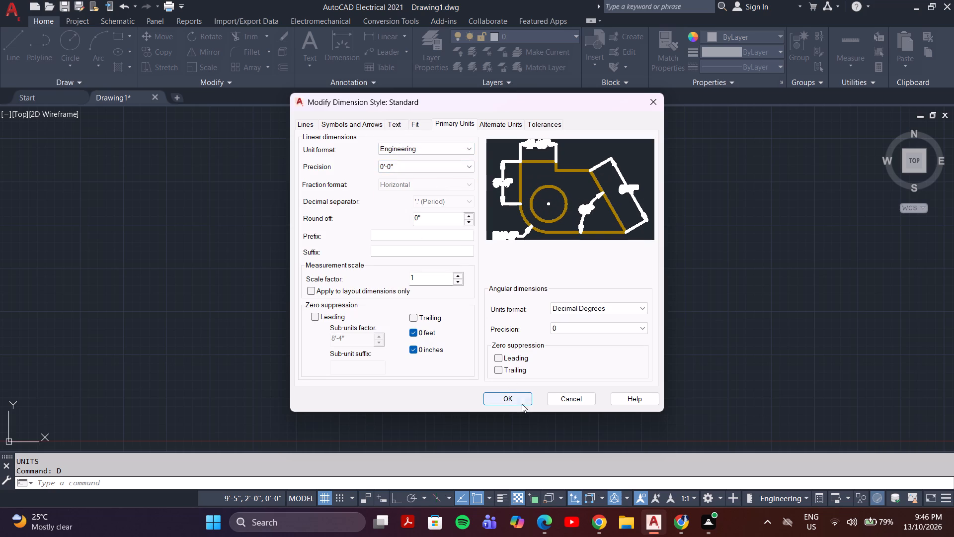
click(520, 399)
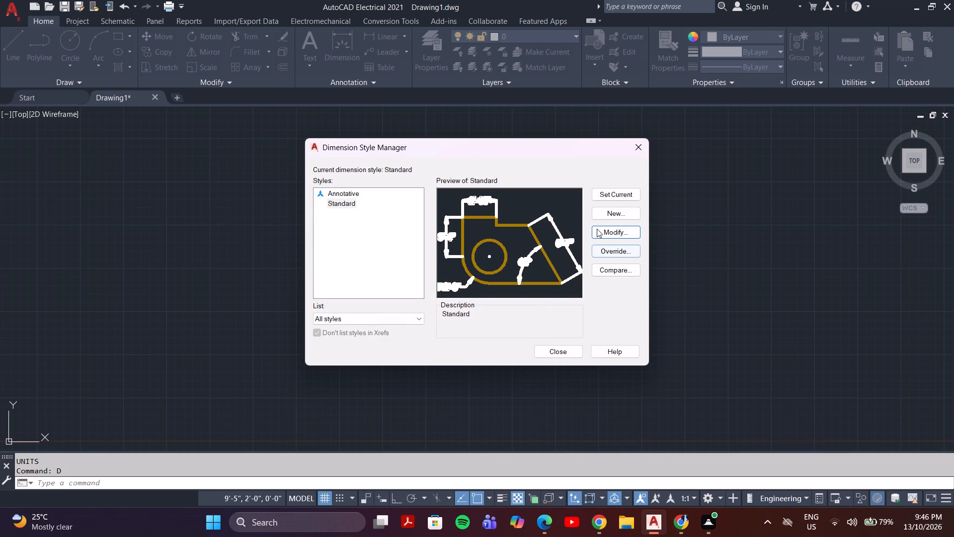
click(600, 193)
click(546, 348)
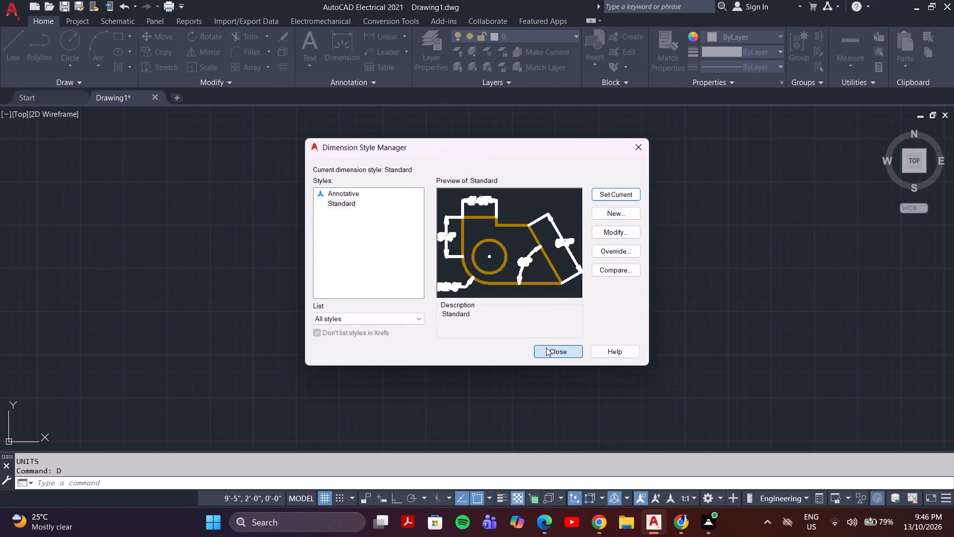
Set the current lineweight for new objects to ByBlock.
click(776, 51)
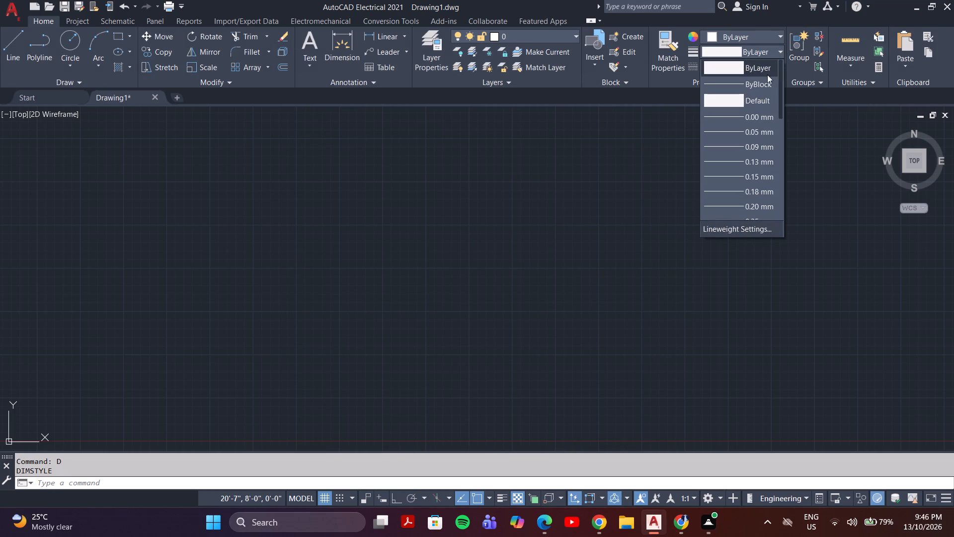
scroll(741, 99, up, 2)
scroll(754, 175, down, 5)
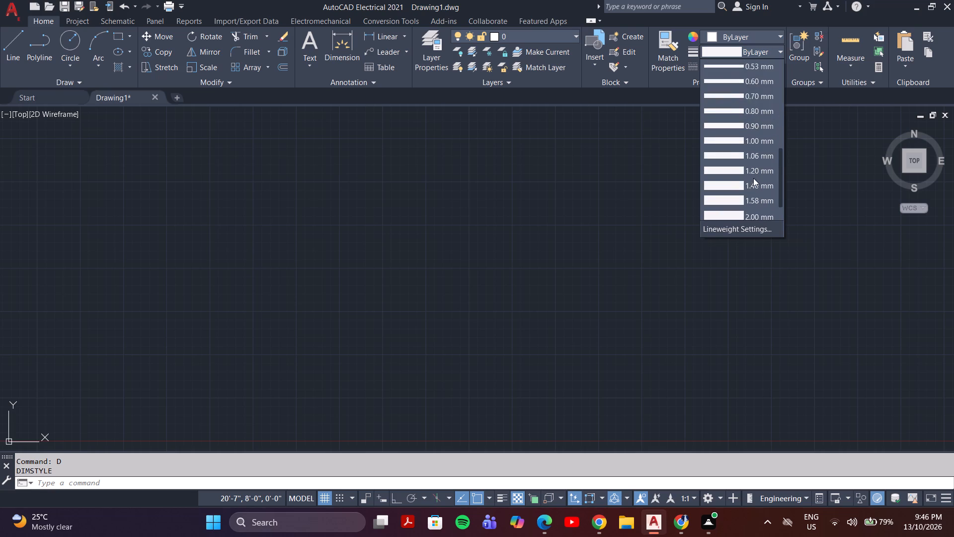
scroll(753, 182, down, 2)
scroll(753, 182, up, 6)
click(746, 119)
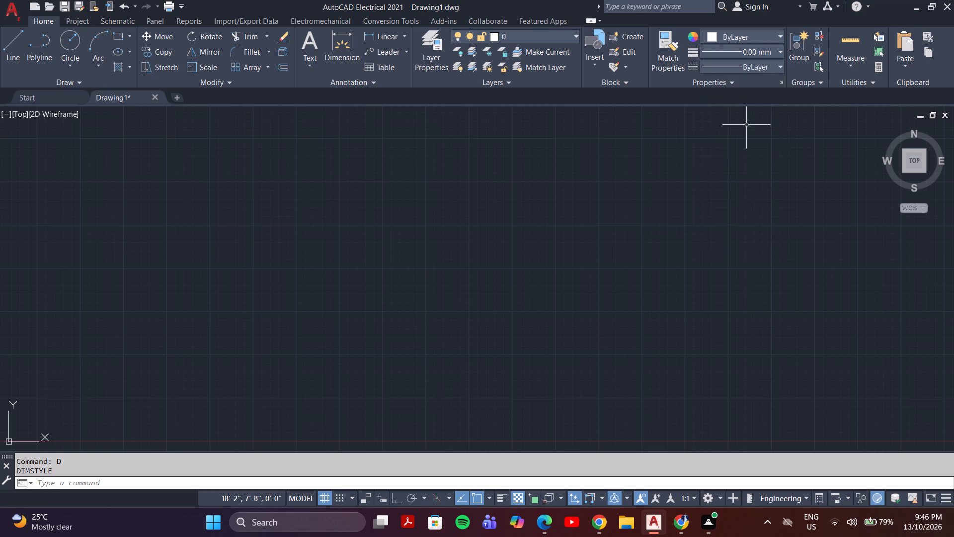
click(768, 50)
scroll(757, 96, up, 8)
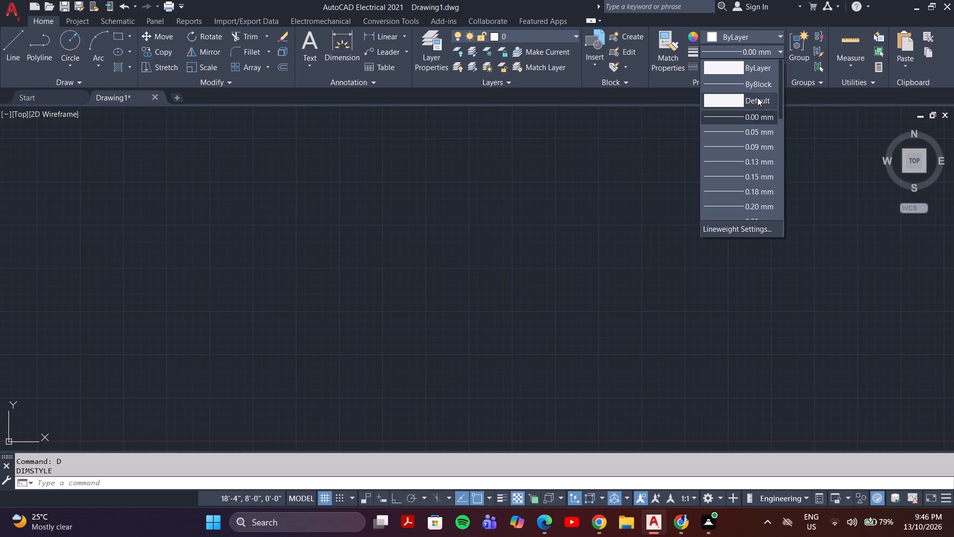
click(760, 83)
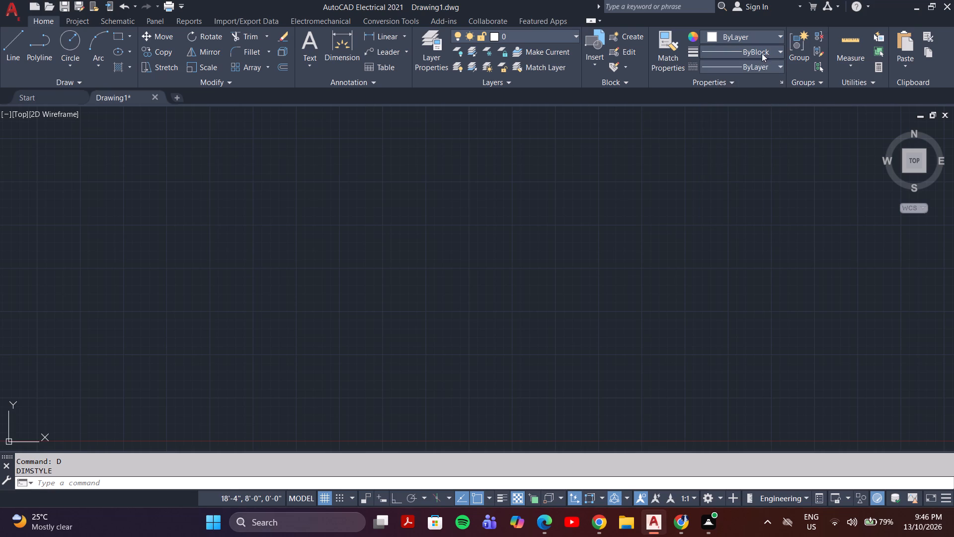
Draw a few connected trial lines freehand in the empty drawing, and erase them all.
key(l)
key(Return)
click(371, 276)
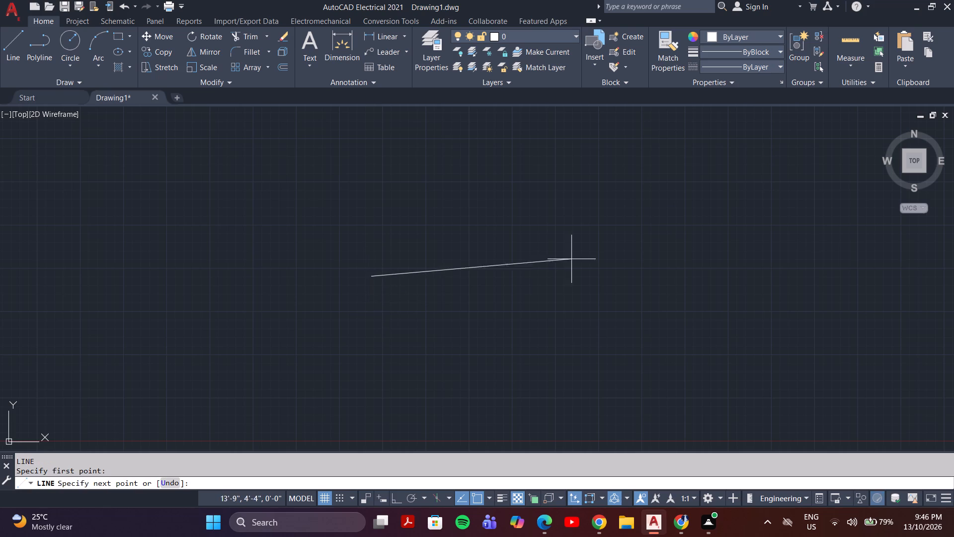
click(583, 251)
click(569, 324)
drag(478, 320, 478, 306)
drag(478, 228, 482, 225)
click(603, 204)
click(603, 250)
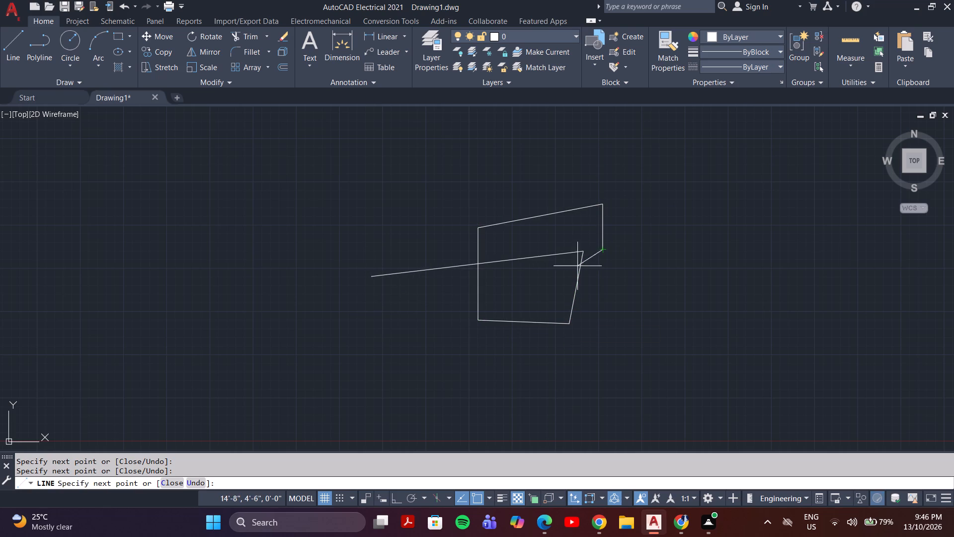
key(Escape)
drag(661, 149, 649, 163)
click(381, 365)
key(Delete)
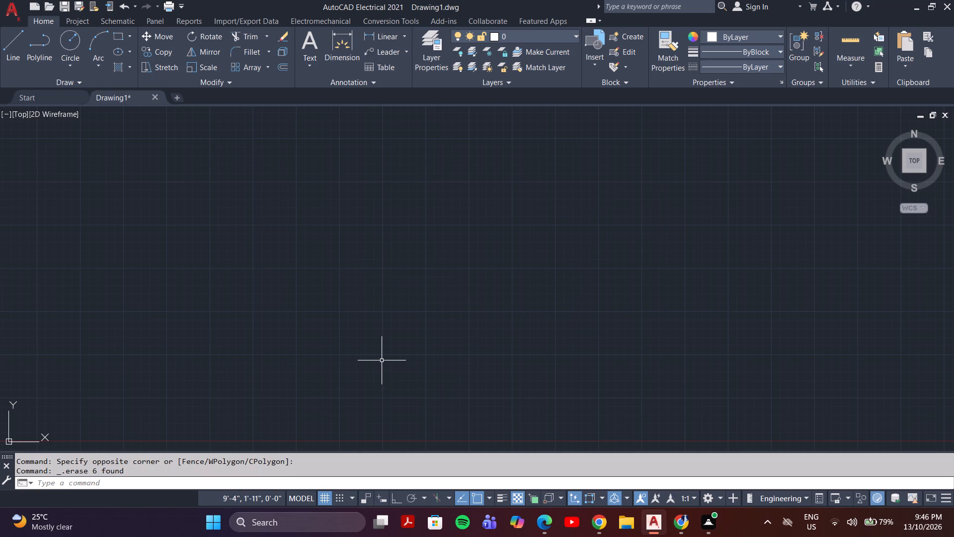
Draw a rectangle 35' long and 65' wide by its dimensions, extending right and downward from a corner near the origin.
middle_drag(426, 325, 526, 325)
scroll(445, 325, down, 1)
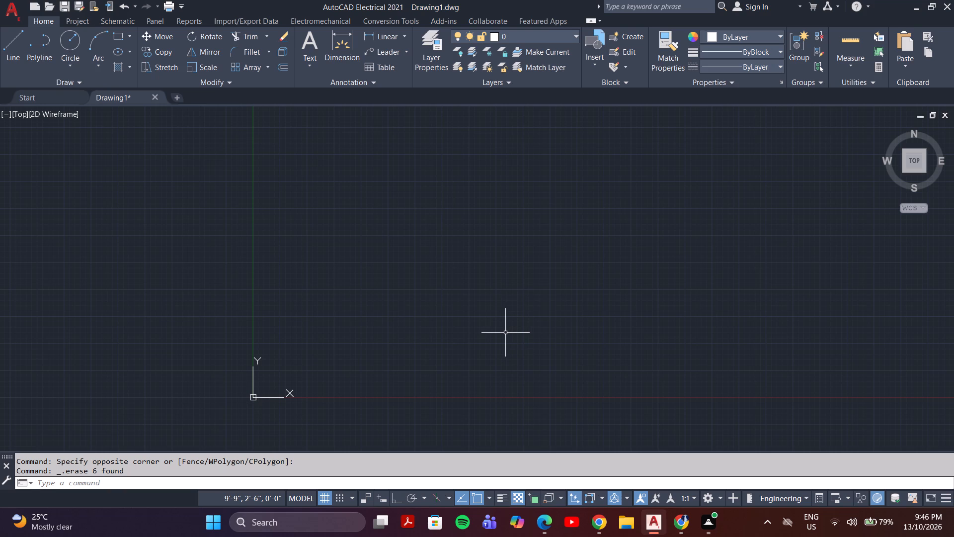
text(re)
key(c)
key(Return)
drag(424, 184, 429, 191)
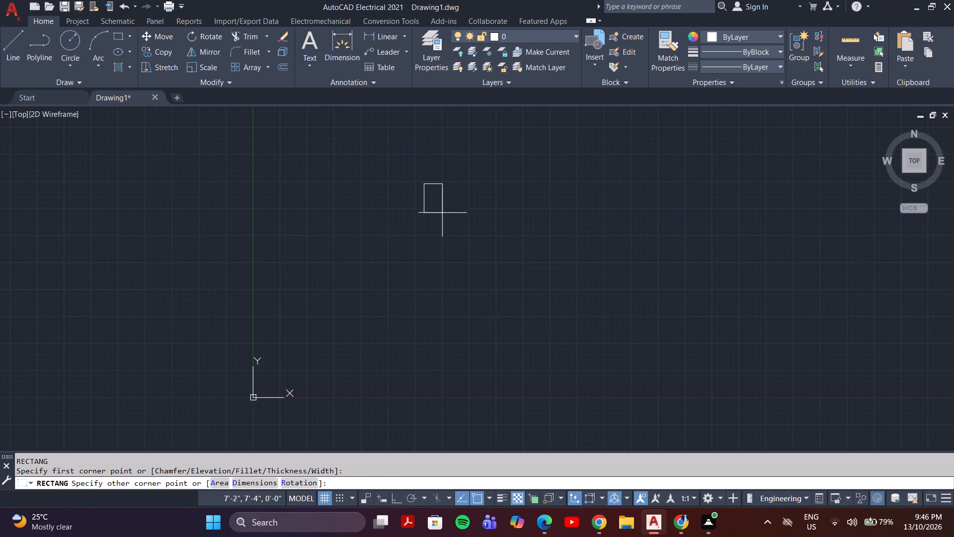
key(d)
key(Return)
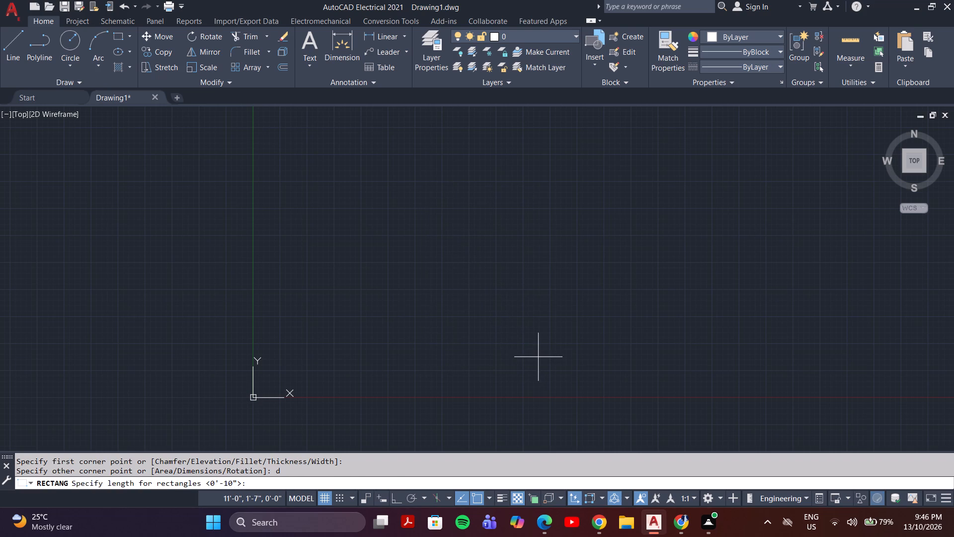
click(356, 483)
text(35)
key(apostrophe)
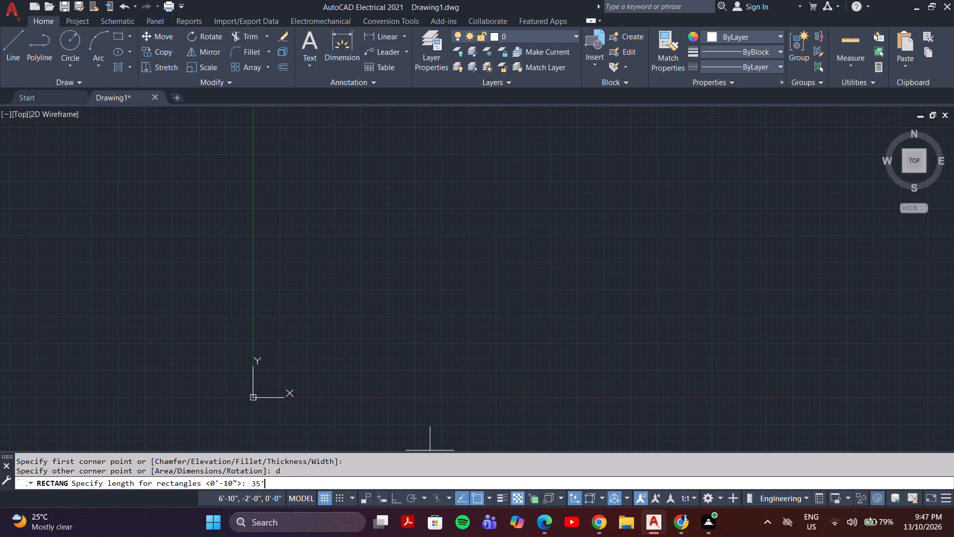
key(Return)
text(65')
key(Return)
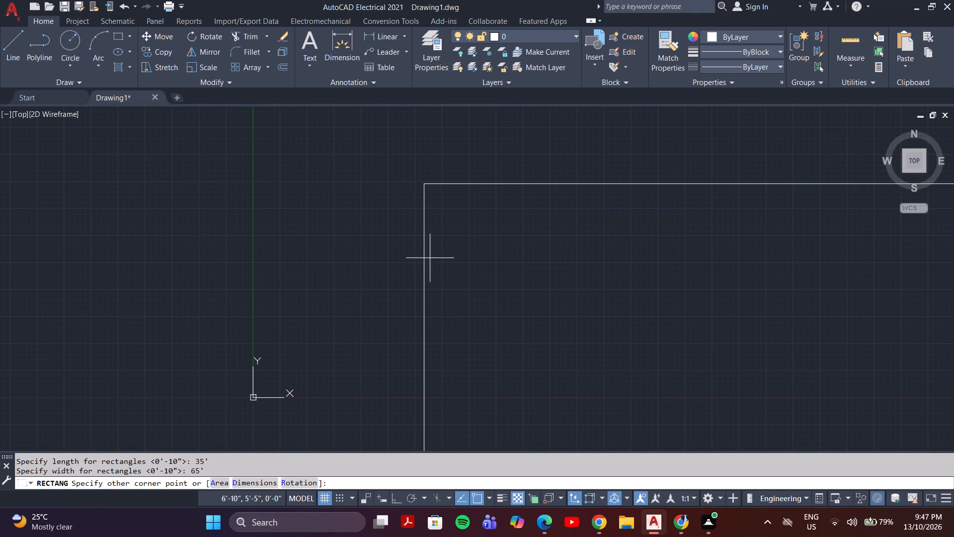
click(625, 235)
scroll(625, 235, down, 3)
middle_drag(636, 270, 421, 244)
scroll(481, 257, down, 2)
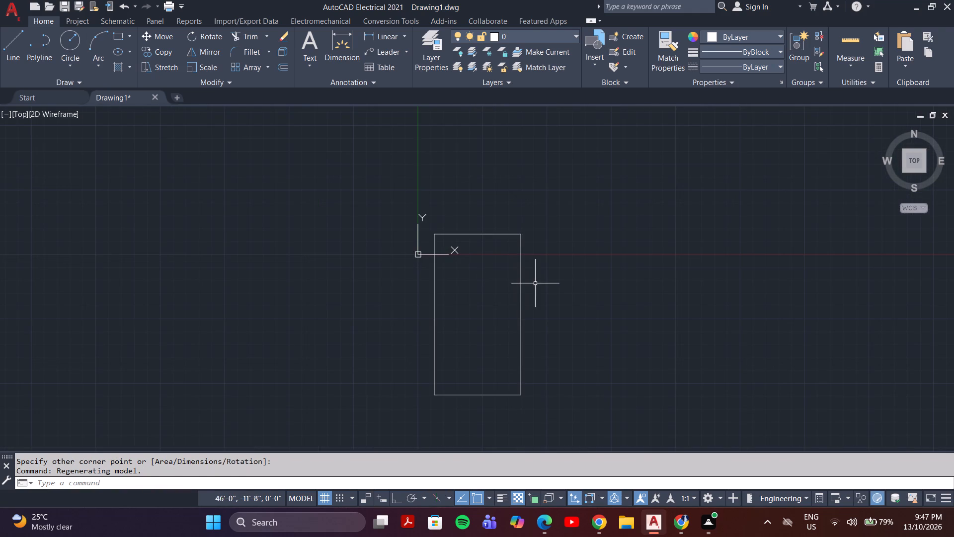
Move the 35' by 65' rectangle up and to the right so it sits clear of both origin axes.
click(537, 283)
click(516, 312)
key(m)
key(Return)
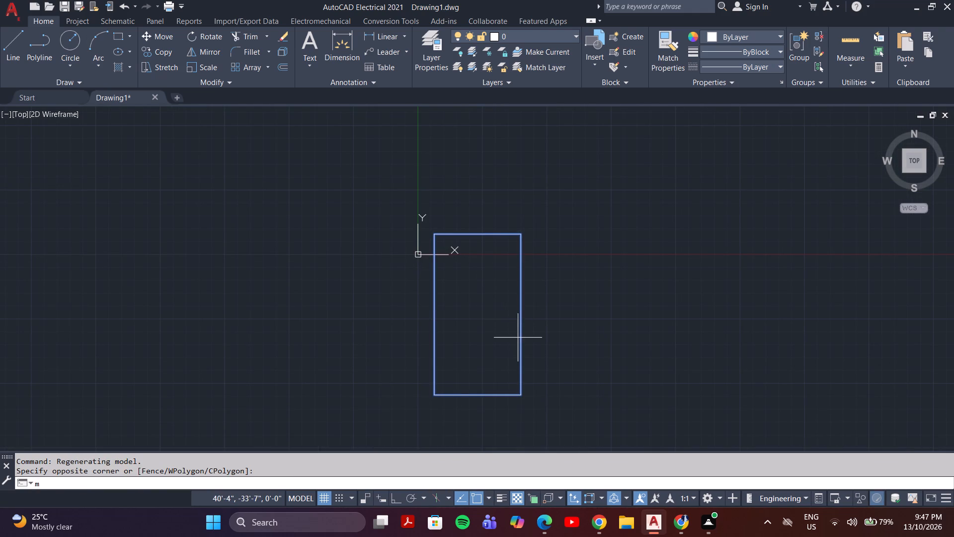
click(478, 317)
middle_drag(616, 207, 419, 492)
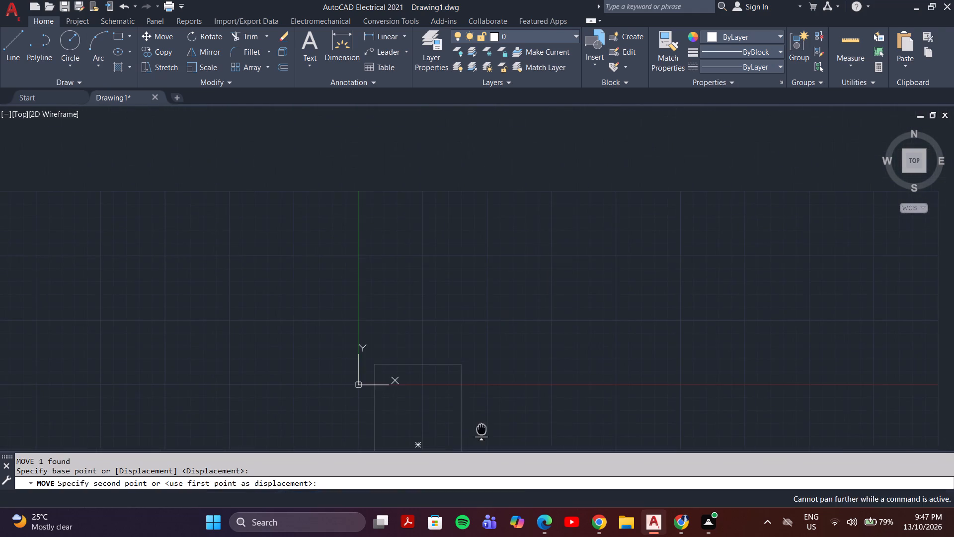
middle_drag(419, 492, 422, 466)
middle_drag(456, 377, 478, 320)
middle_click(487, 318)
click(607, 197)
middle_drag(605, 209, 557, 308)
Offset the rectangle 9" inward to form the outer wall thickness.
scroll(554, 305, up, 1)
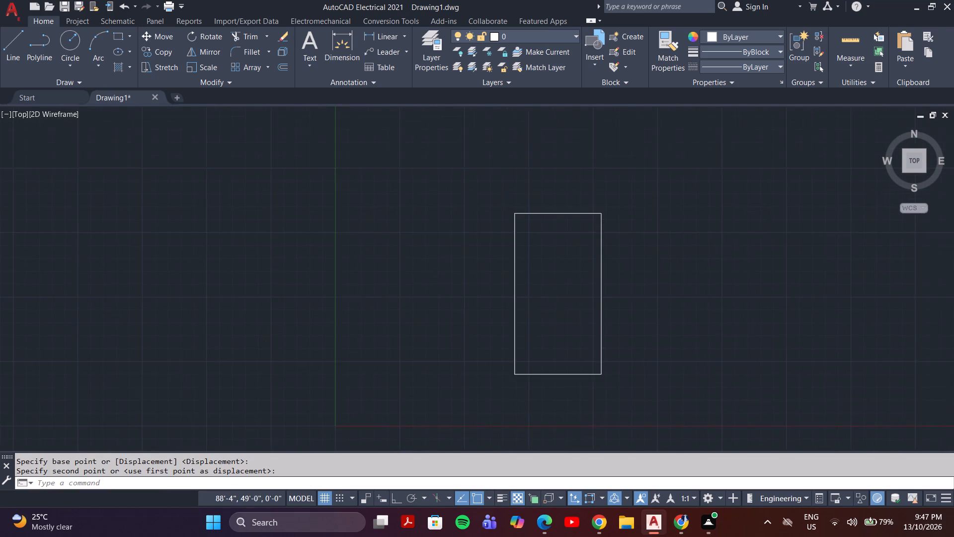
key(o)
key(Return)
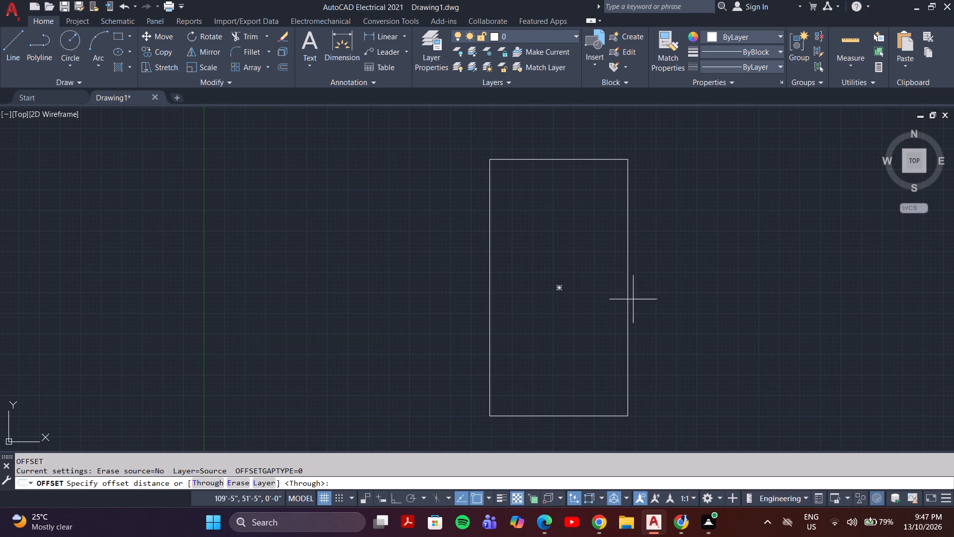
click(375, 479)
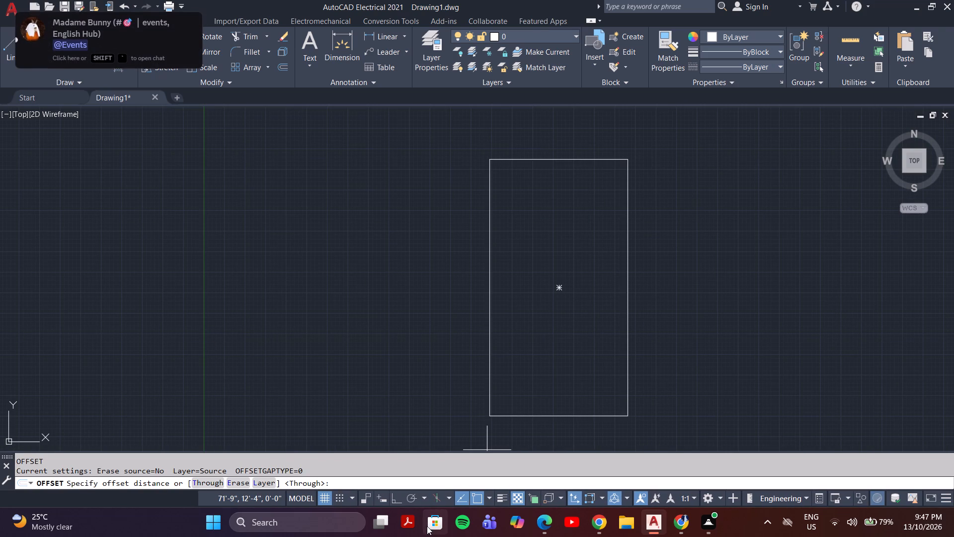
key(9)
key(shift+quotedbl)
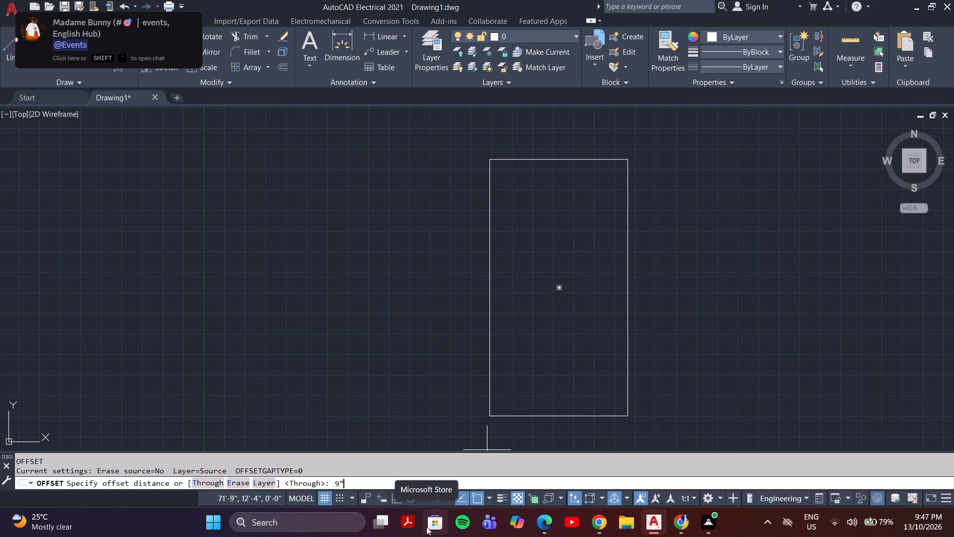
key(Return)
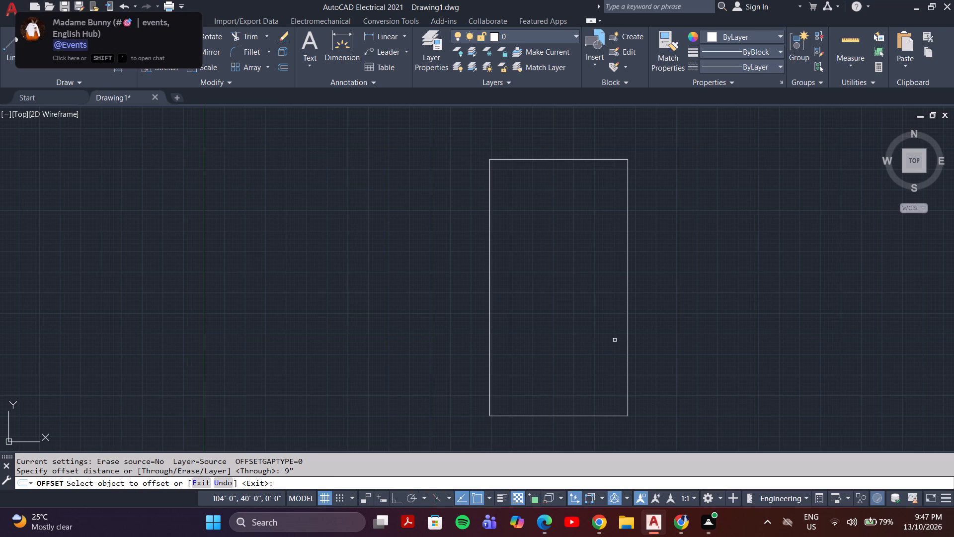
click(629, 345)
click(604, 354)
Examine the double-line outer wall along its sides and upper end, and leave the Offset command.
scroll(621, 276, up, 4)
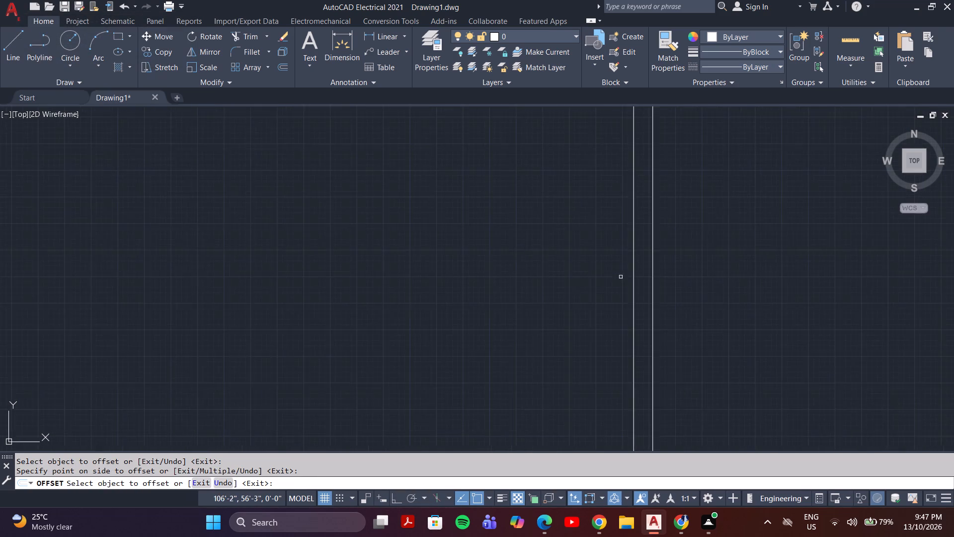
scroll(616, 281, down, 2)
scroll(478, 331, up, 8)
scroll(452, 345, down, 1)
scroll(452, 345, up, 5)
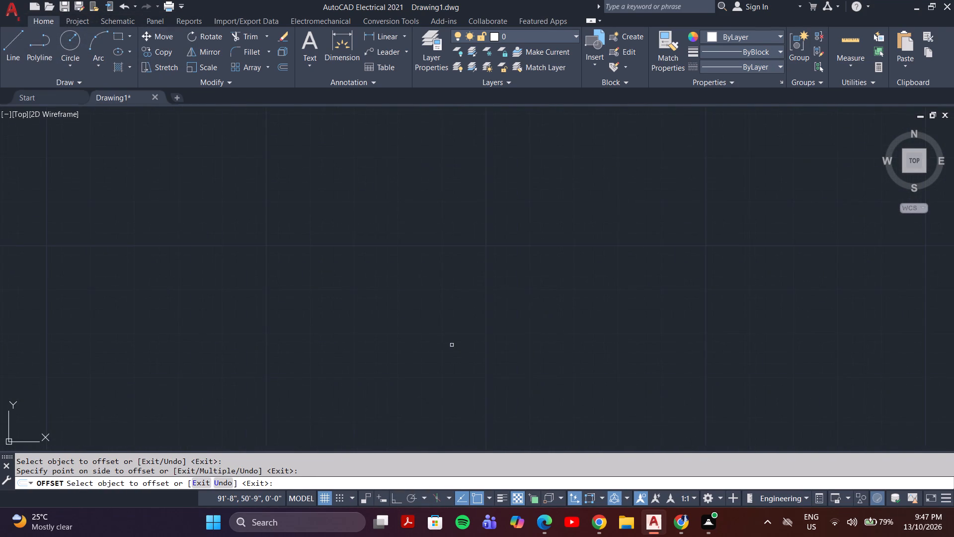
scroll(452, 345, up, 8)
scroll(452, 345, down, 20)
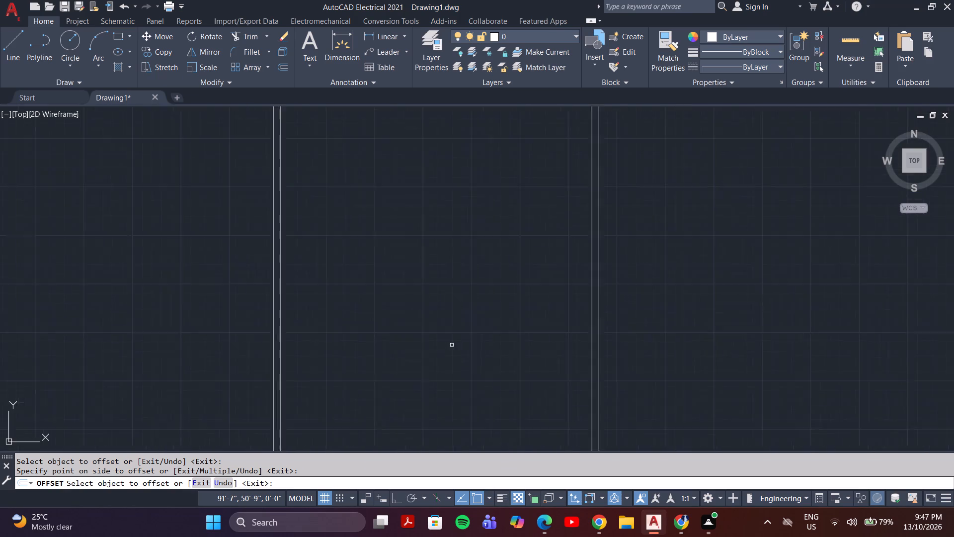
scroll(452, 345, down, 2)
middle_drag(452, 345, 476, 282)
scroll(476, 282, up, 1)
scroll(471, 306, down, 2)
middle_drag(472, 293, 458, 404)
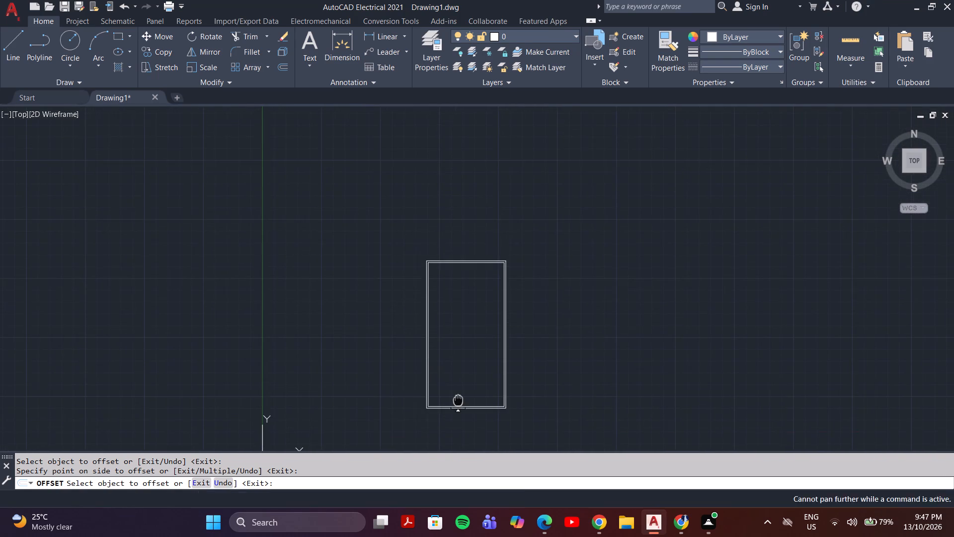
middle_drag(458, 404, 458, 405)
scroll(467, 298, up, 3)
middle_drag(466, 288, 467, 386)
scroll(466, 359, up, 1)
middle_drag(466, 358, 515, 326)
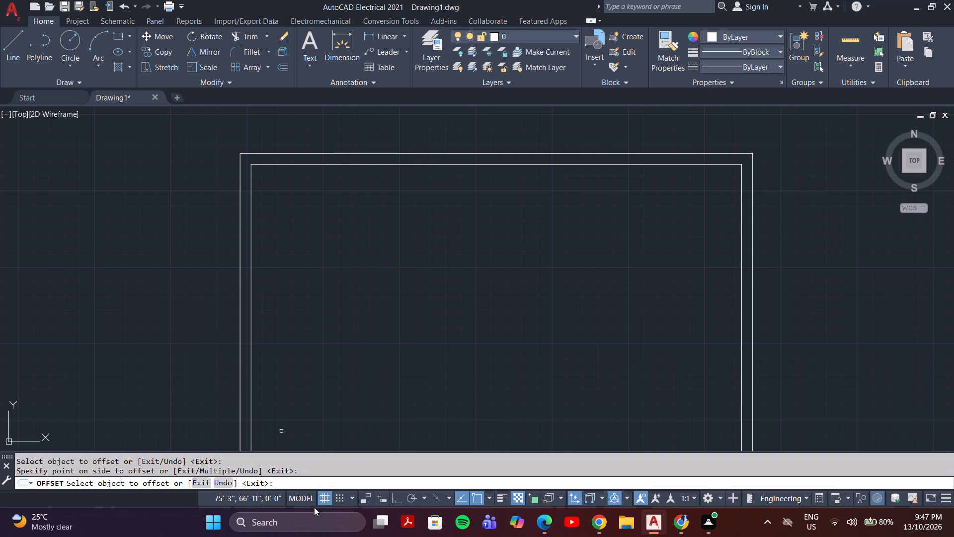
key(Escape)
Set the offset distance to 7' and try to offset the inner rectangle.
key(space)
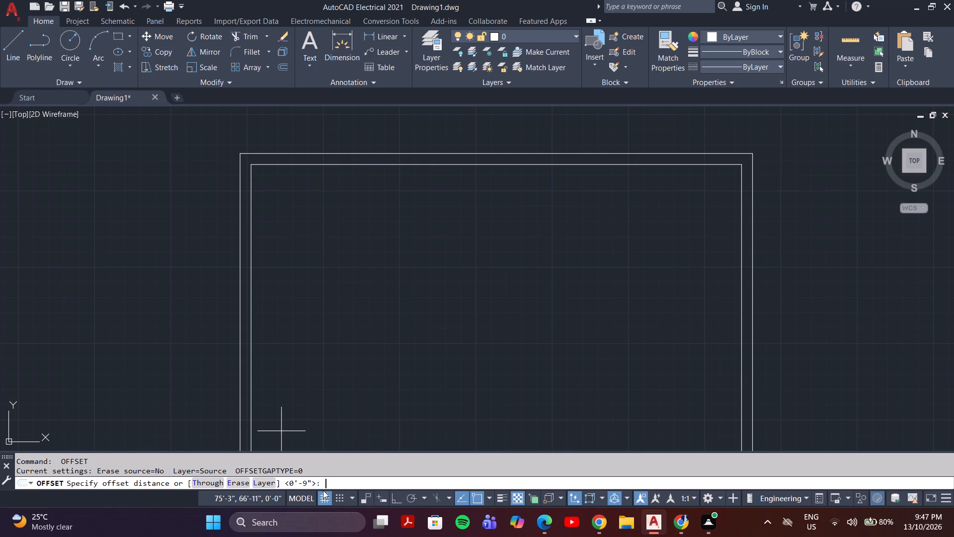
key(7)
key(apostrophe)
key(Return)
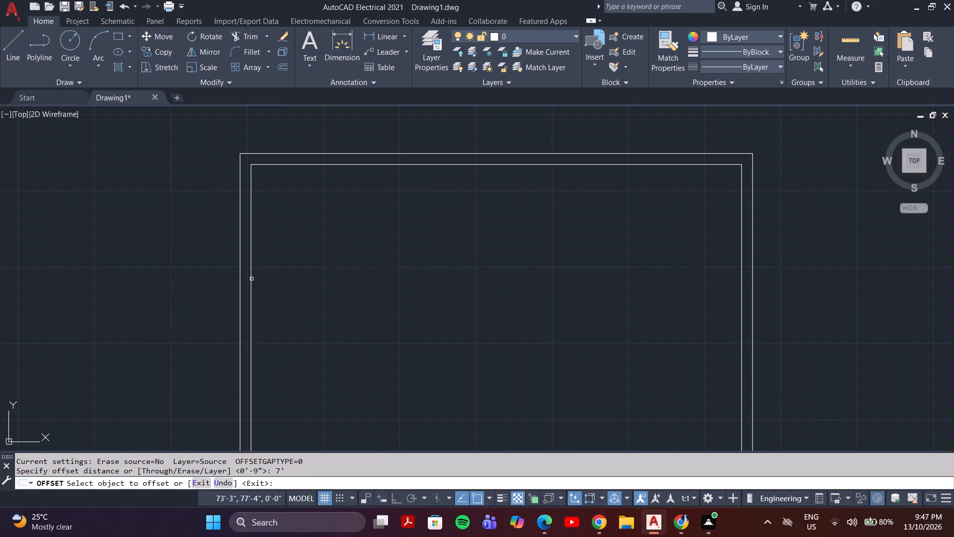
click(251, 279)
key(Escape)
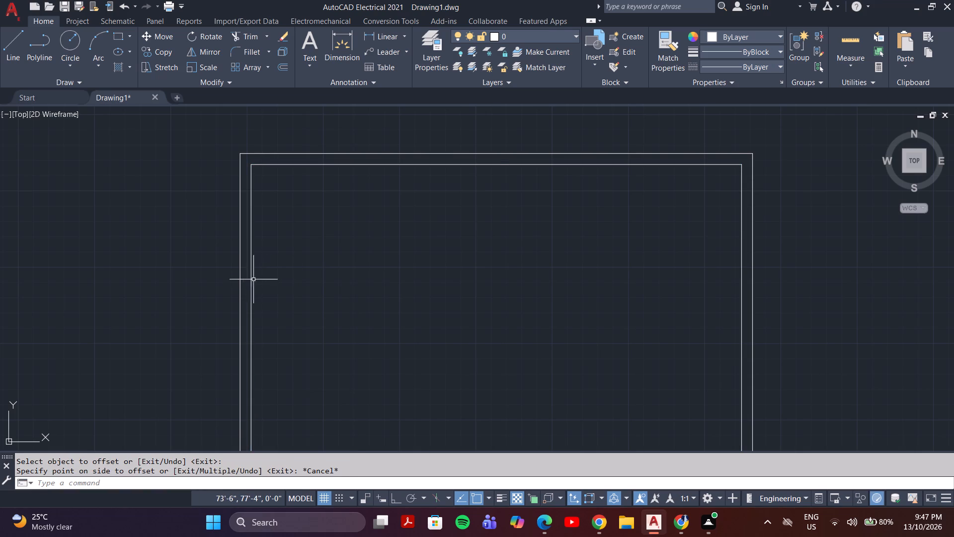
Explode the inner rectangle into separate lines.
click(251, 287)
key(x)
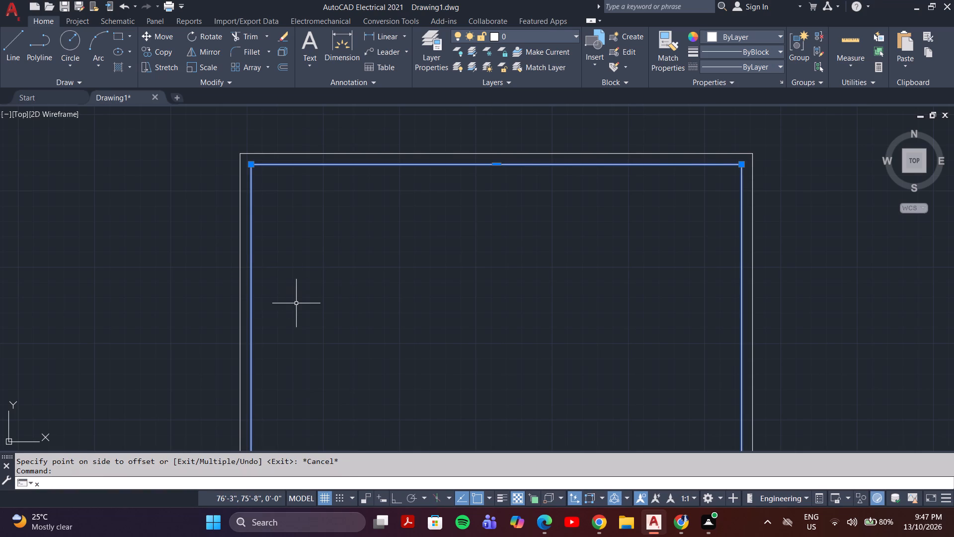
key(Return)
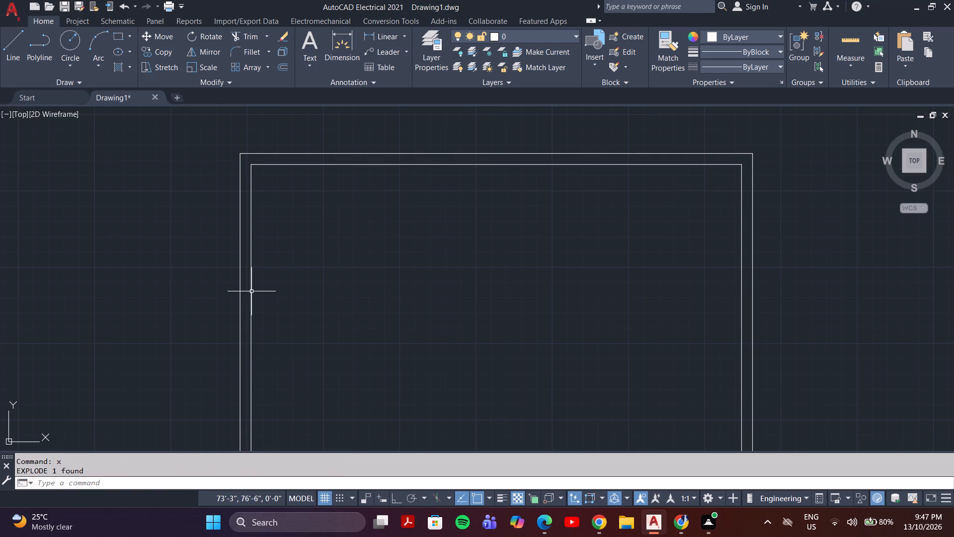
click(251, 291)
key(Escape)
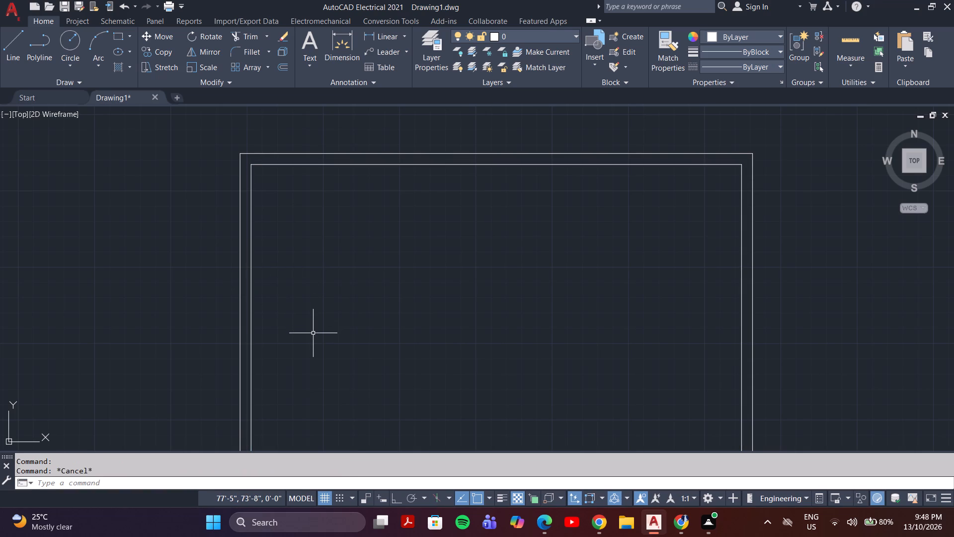
Offset the inner left wall line 7' to the right, into the plan.
key(o)
key(Return)
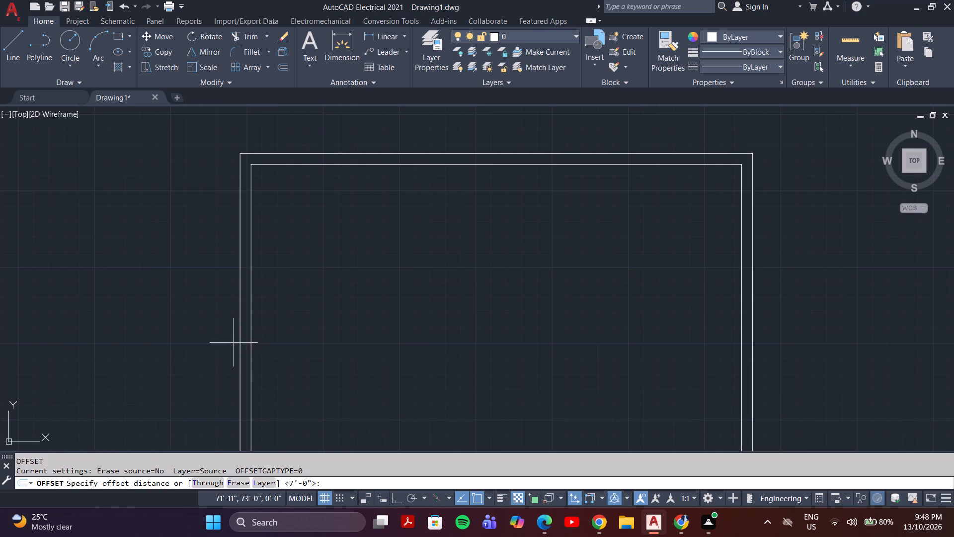
key(space)
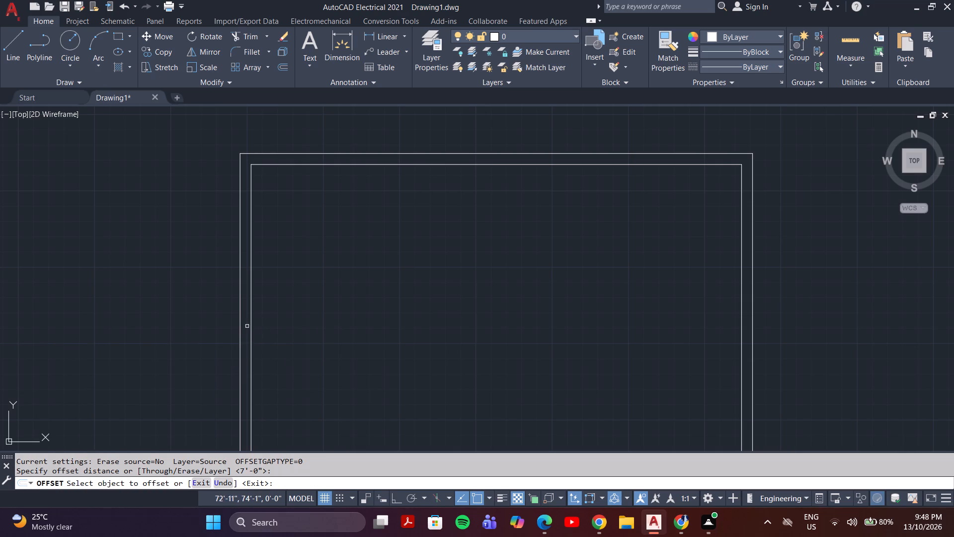
click(247, 326)
drag(252, 330, 252, 335)
drag(318, 344, 320, 357)
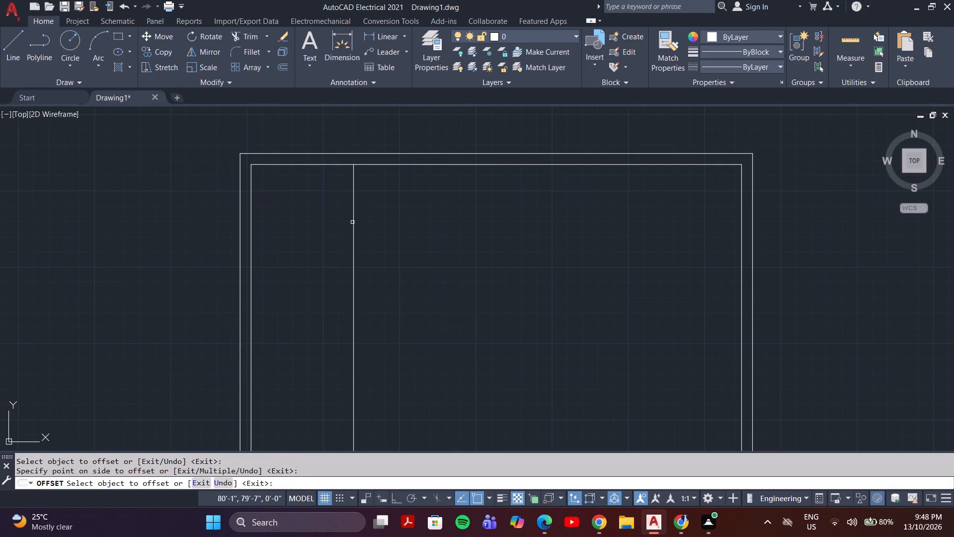
key(Escape)
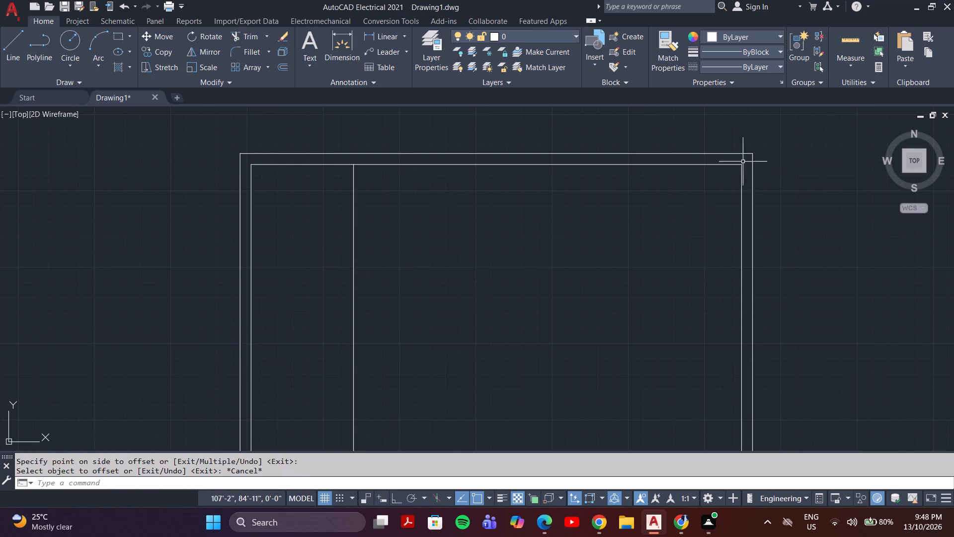
Offset the inner top wall line 6' downward, into the plan.
scroll(482, 251, up, 1)
middle_drag(482, 248, 415, 402)
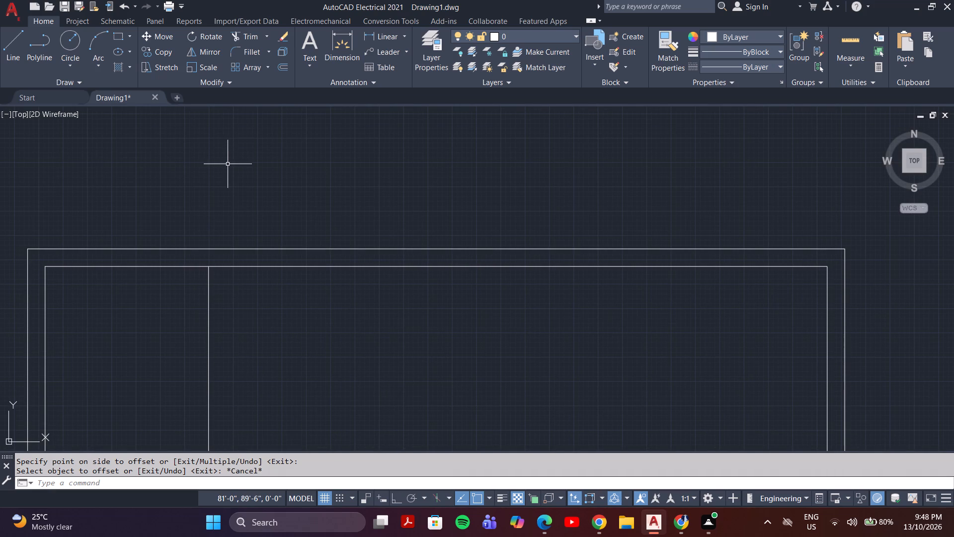
key(space)
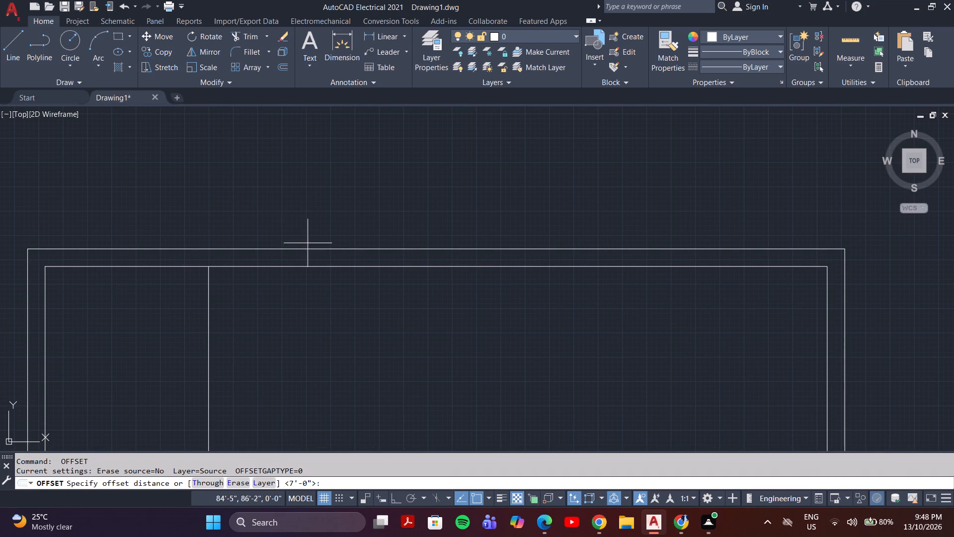
key(5)
key(BackSpace)
key(6)
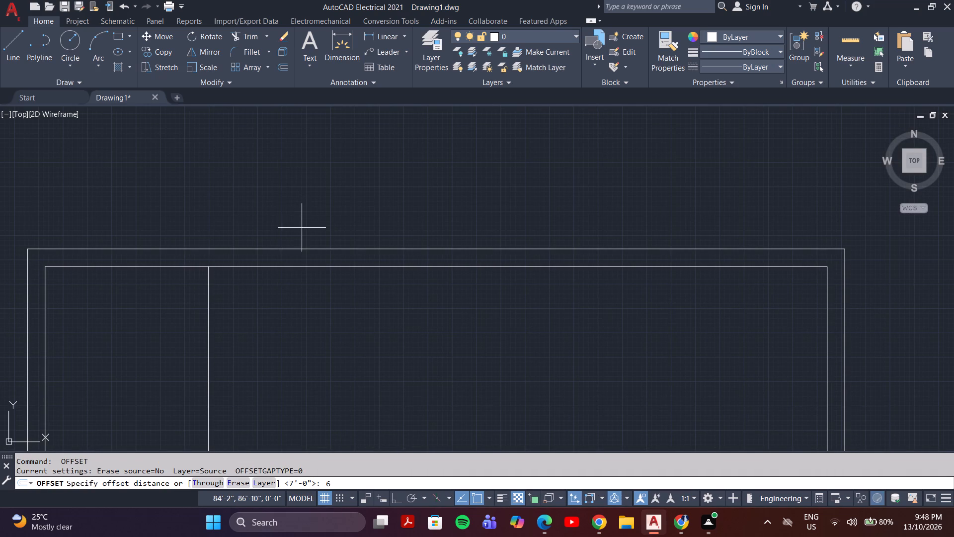
key(apostrophe)
key(Return)
click(332, 263)
click(331, 266)
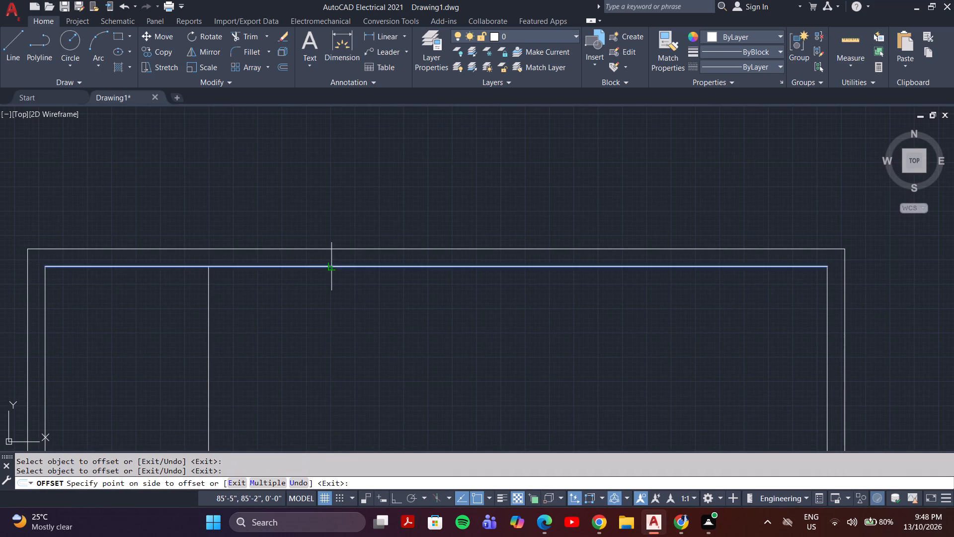
click(314, 366)
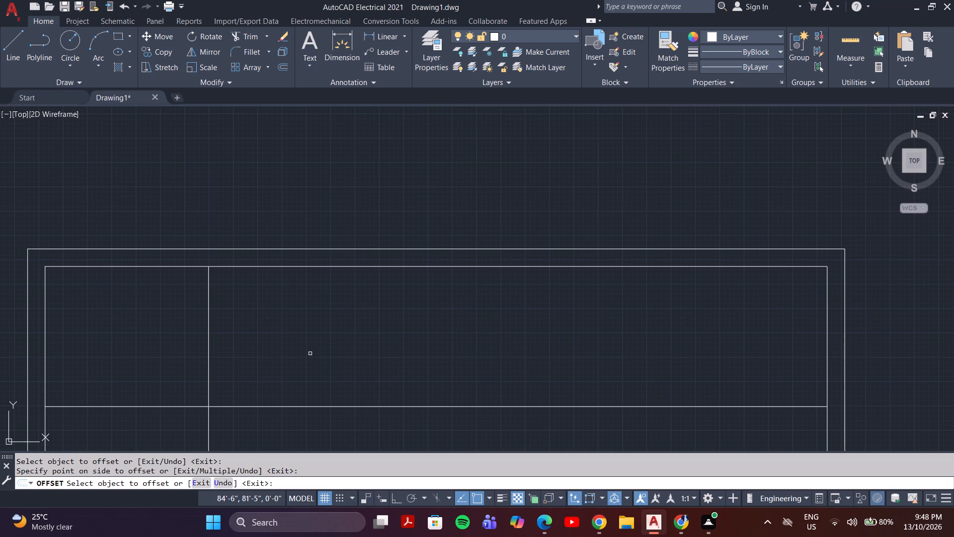
middle_drag(313, 361, 352, 314)
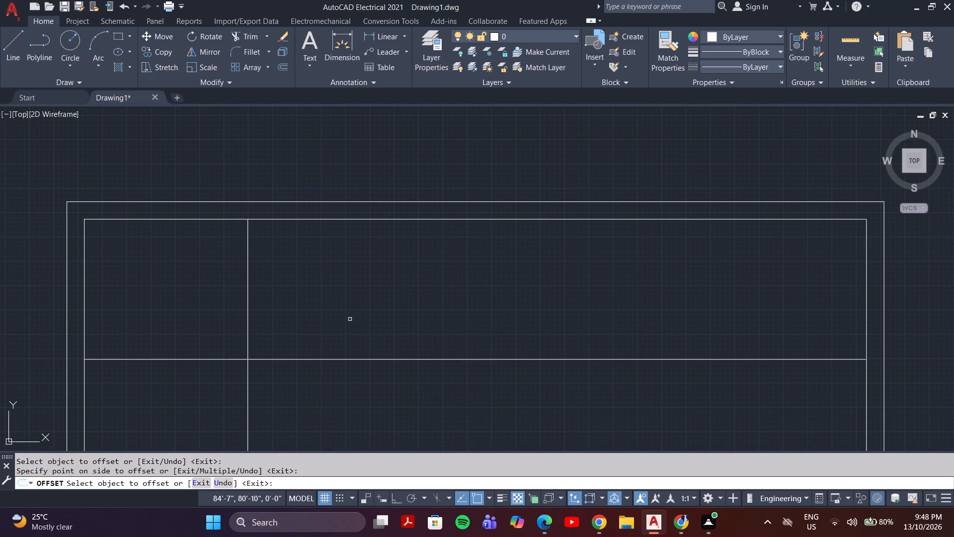
key(Escape)
Offset the new vertical line 6" to the right and the new horizontal line 6" downward to form partition walls.
key(o)
key(Return)
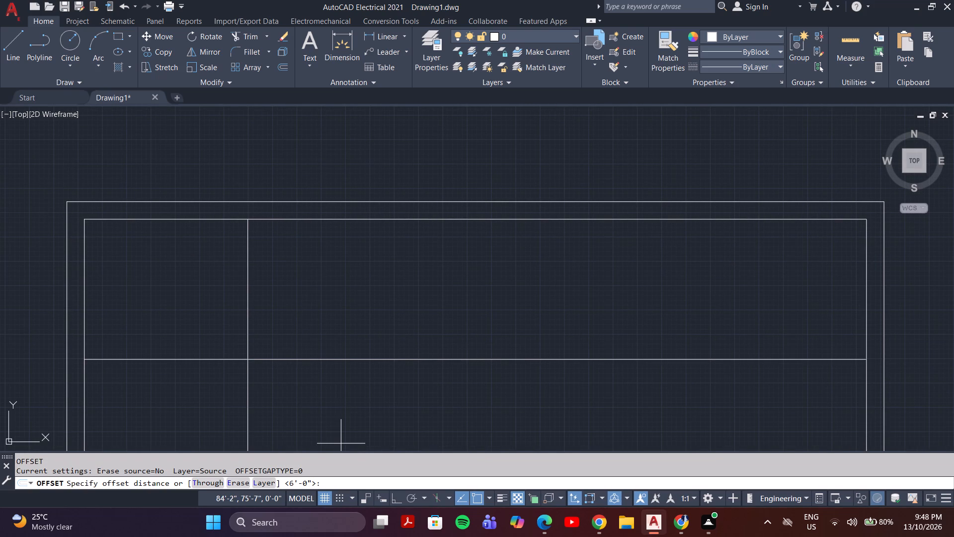
click(343, 473)
click(341, 481)
key(6)
key(shift+quotedbl)
key(Return)
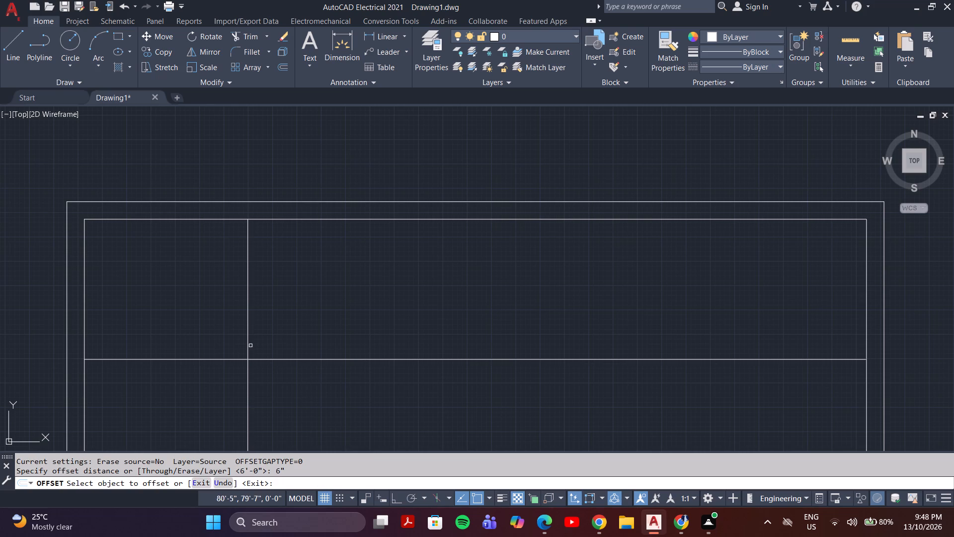
click(248, 340)
click(266, 344)
click(278, 358)
click(279, 374)
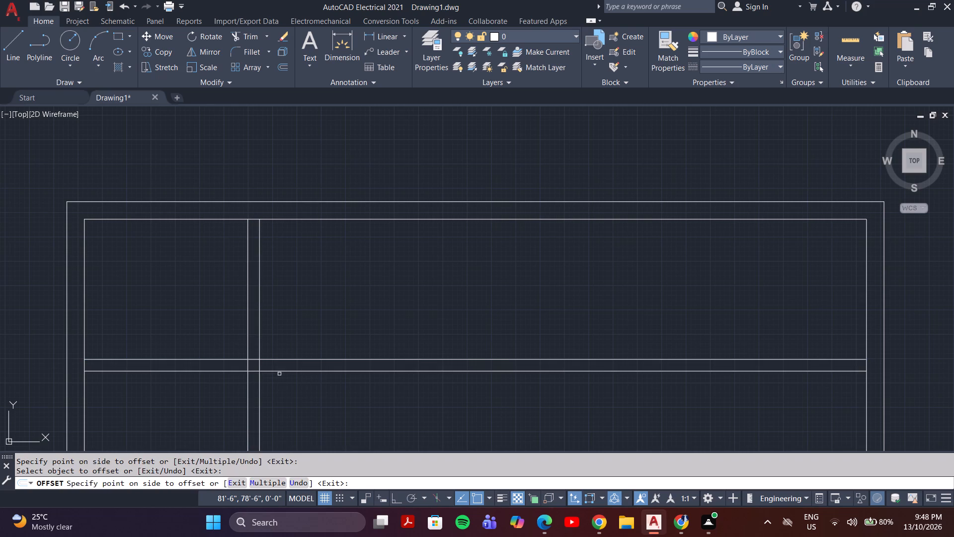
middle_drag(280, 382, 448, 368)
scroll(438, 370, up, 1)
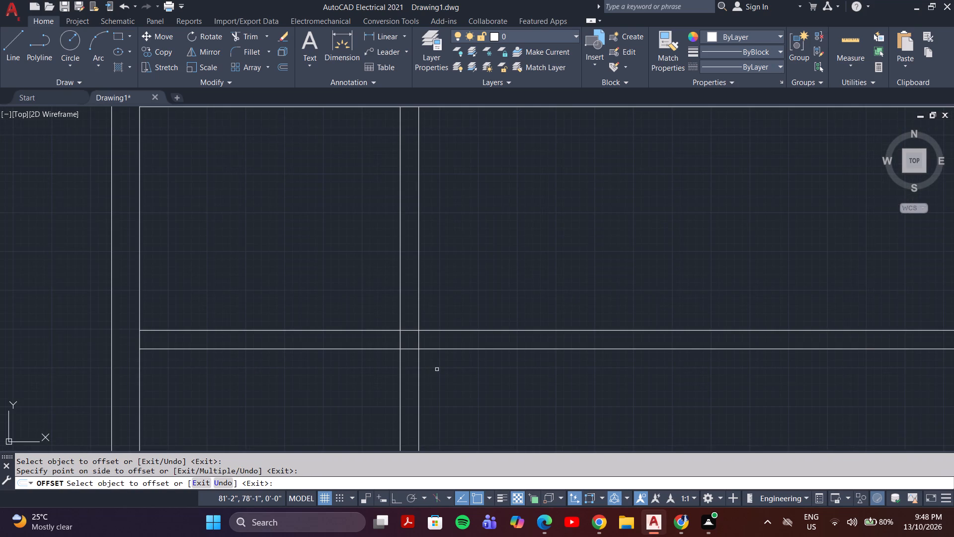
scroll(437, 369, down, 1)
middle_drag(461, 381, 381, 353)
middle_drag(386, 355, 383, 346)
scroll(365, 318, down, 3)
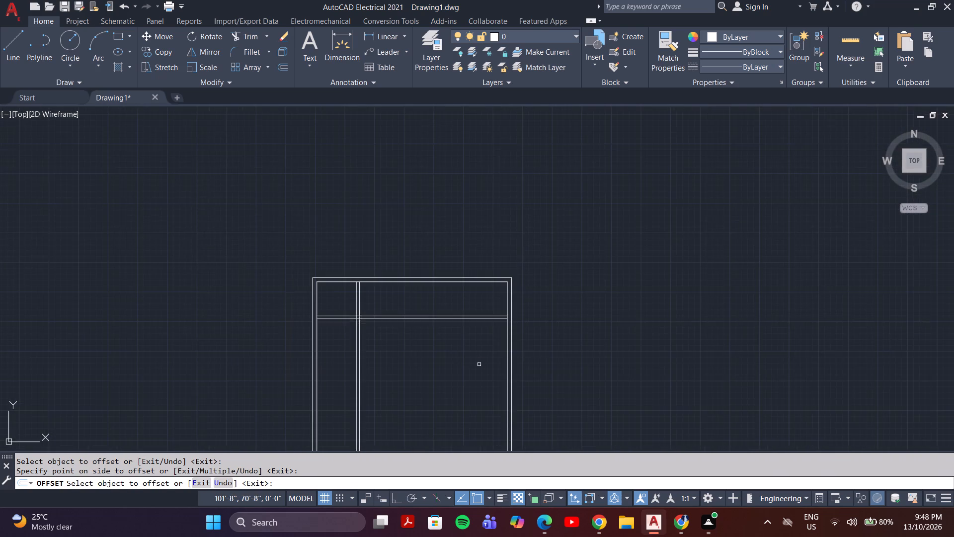
Trim both lines of the vertical partition wall below the horizontal partition wall.
middle_drag(479, 364, 427, 320)
scroll(370, 317, up, 2)
middle_drag(368, 319, 426, 372)
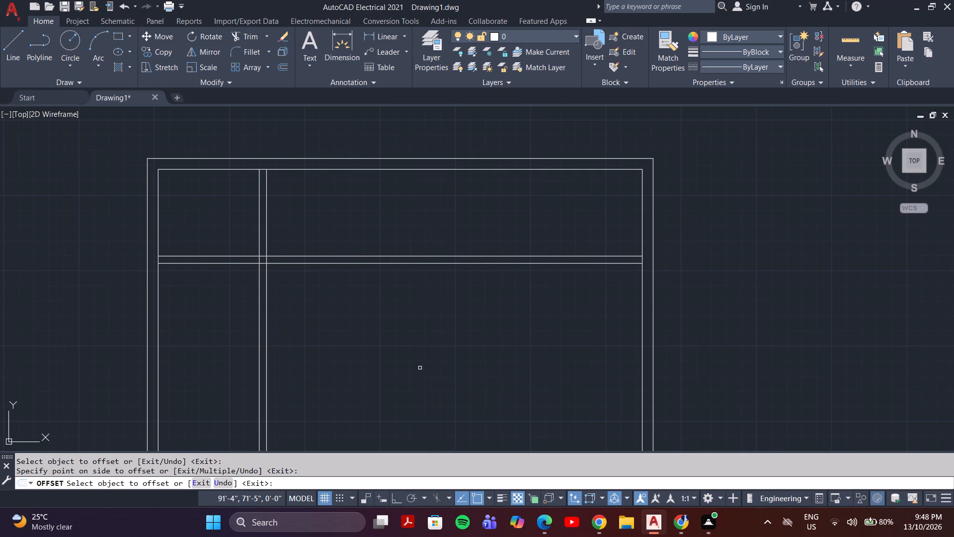
scroll(413, 364, down, 1)
middle_drag(417, 365, 434, 329)
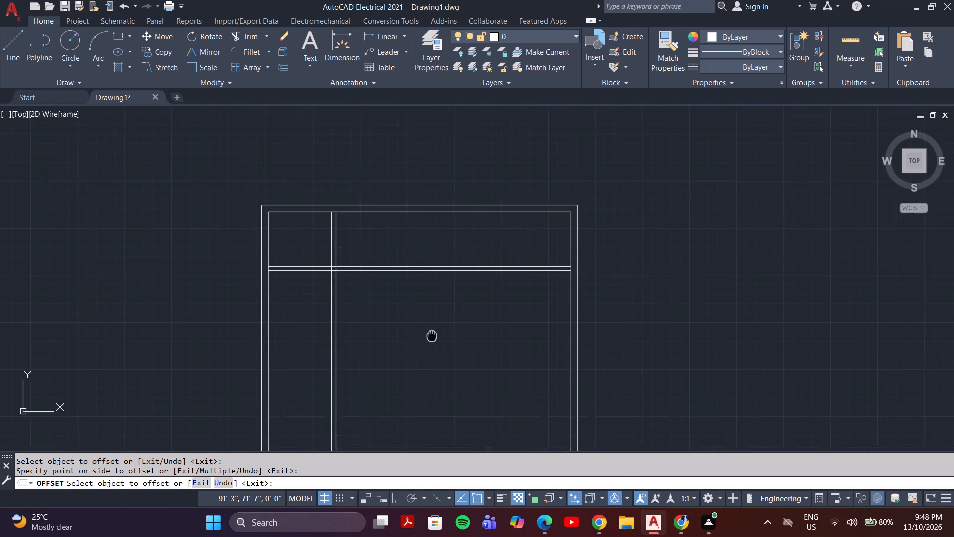
middle_drag(434, 329, 436, 324)
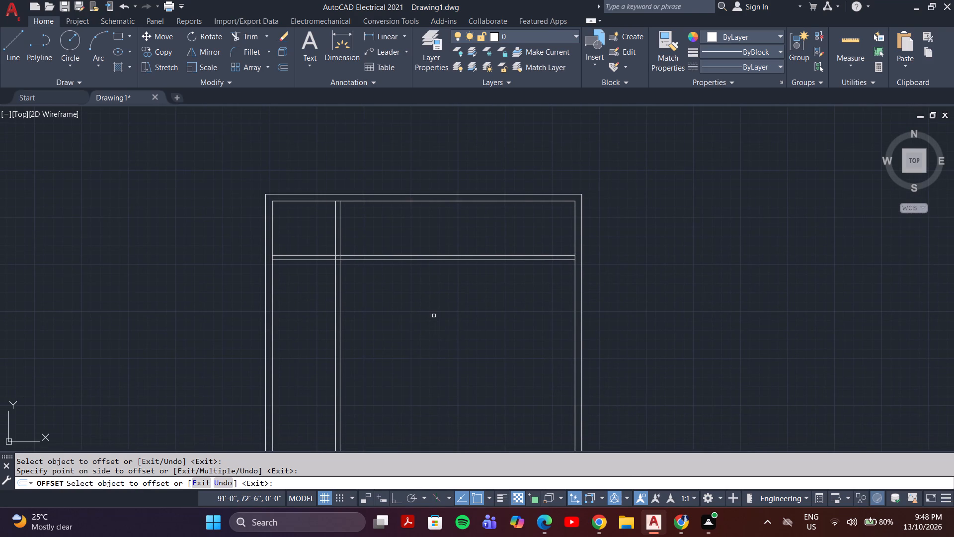
middle_drag(369, 351, 409, 363)
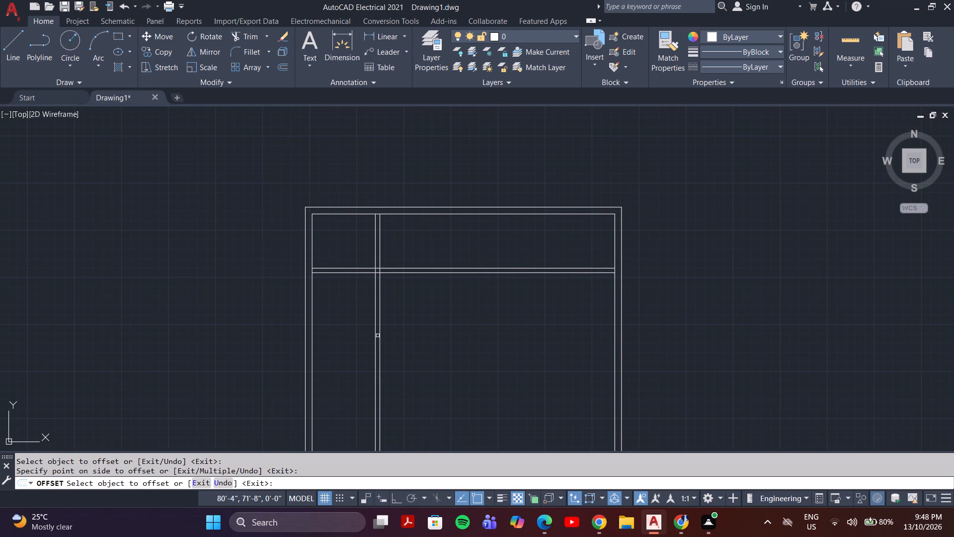
key(Escape)
text(tr)
key(Return)
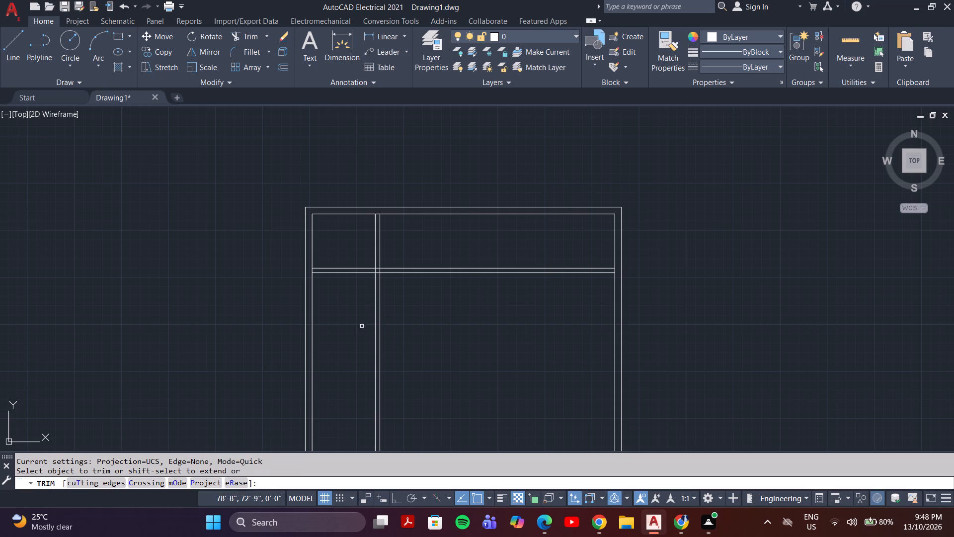
drag(358, 326, 437, 329)
middle_drag(372, 316, 429, 303)
scroll(415, 302, up, 1)
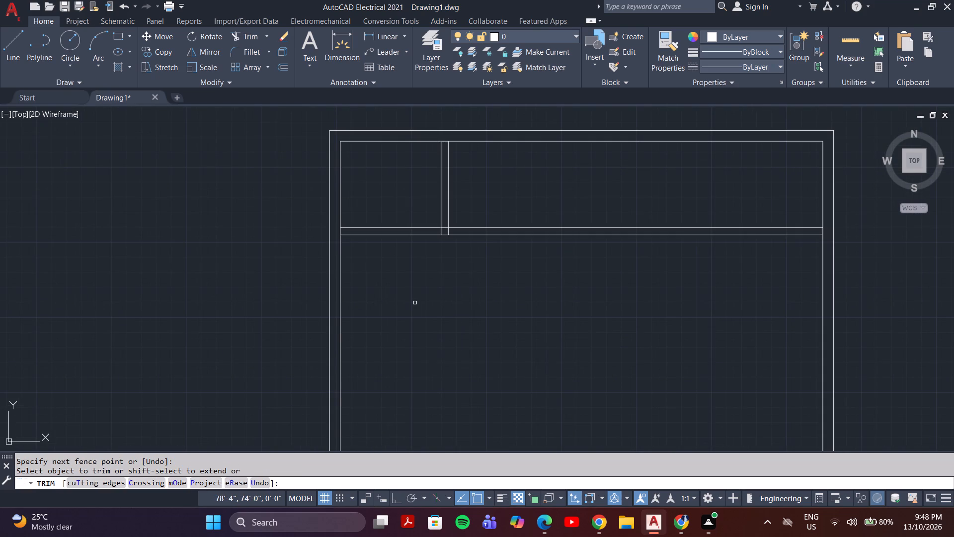
key(Escape)
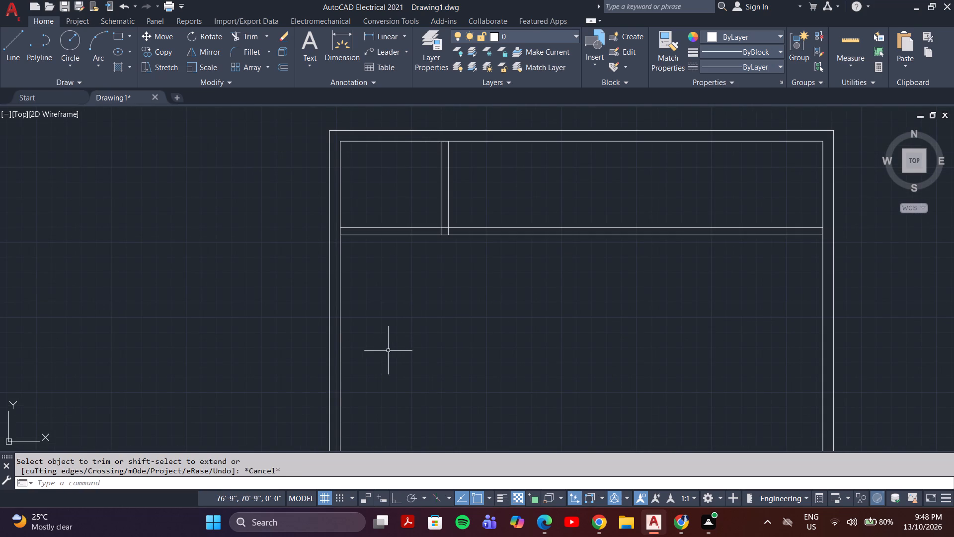
Offset the inner left wall line 12' to the right, into the plan.
key(o)
key(Return)
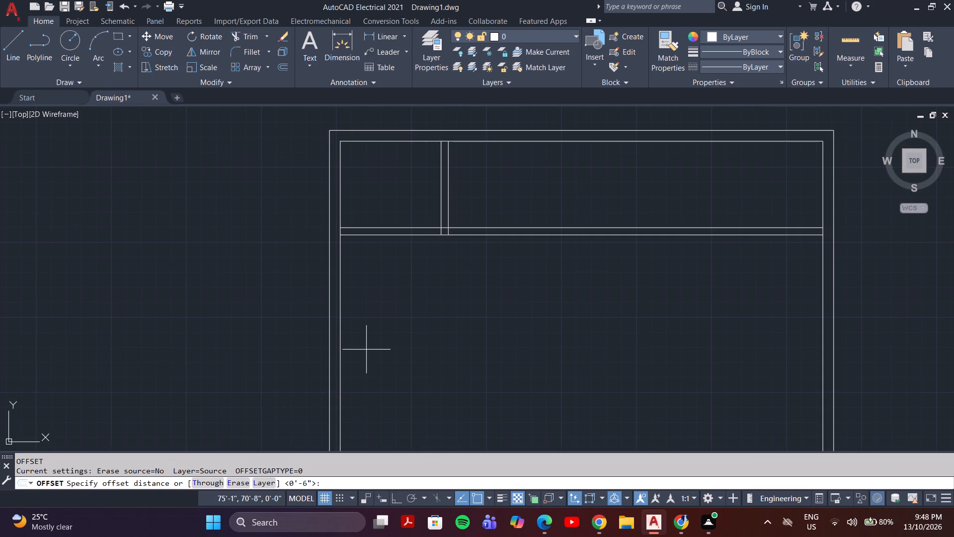
click(361, 471)
click(352, 479)
key(1)
key(2)
key(apostrophe)
key(Return)
click(341, 388)
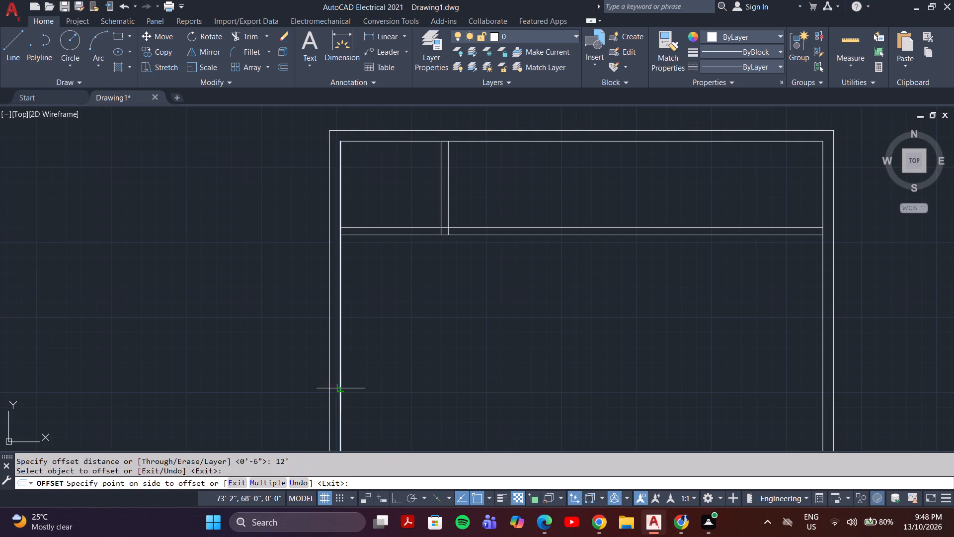
click(521, 372)
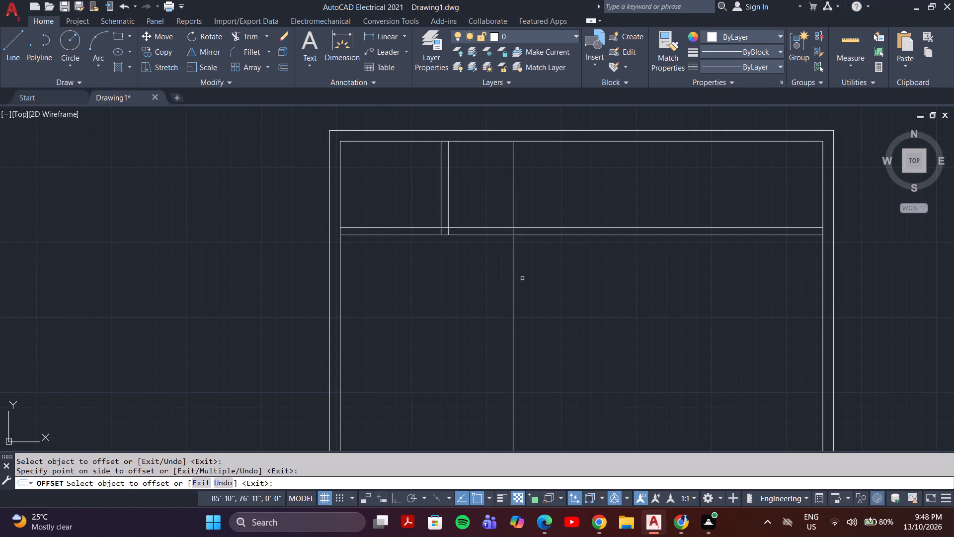
key(Escape)
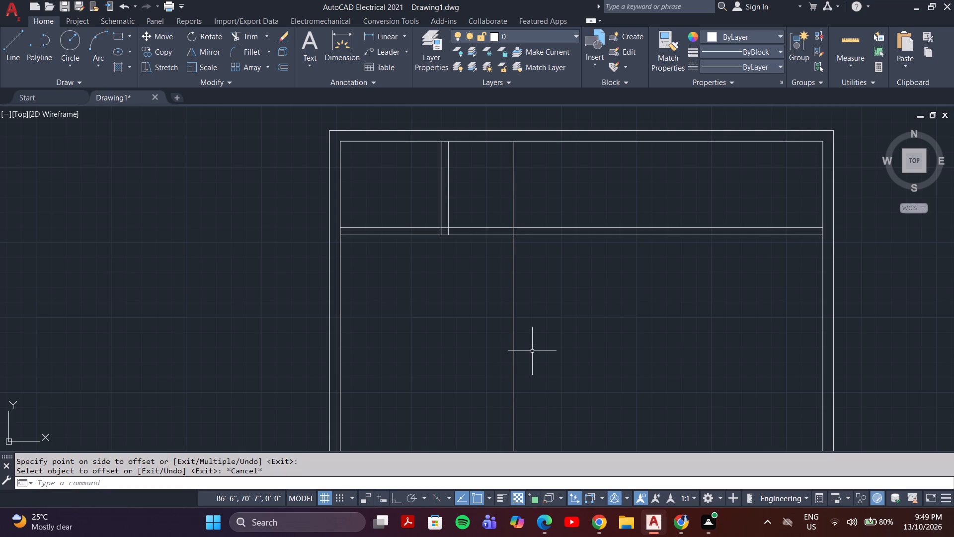
Offset the new vertical line 6" to the right to form a second vertical partition wall.
key(o)
key(Return)
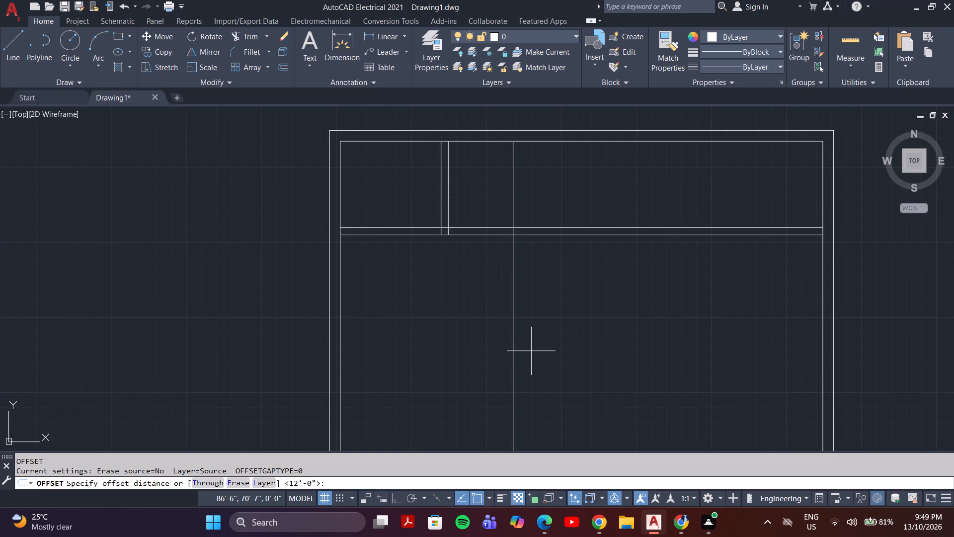
key(6)
key(shift+quotedbl)
key(Return)
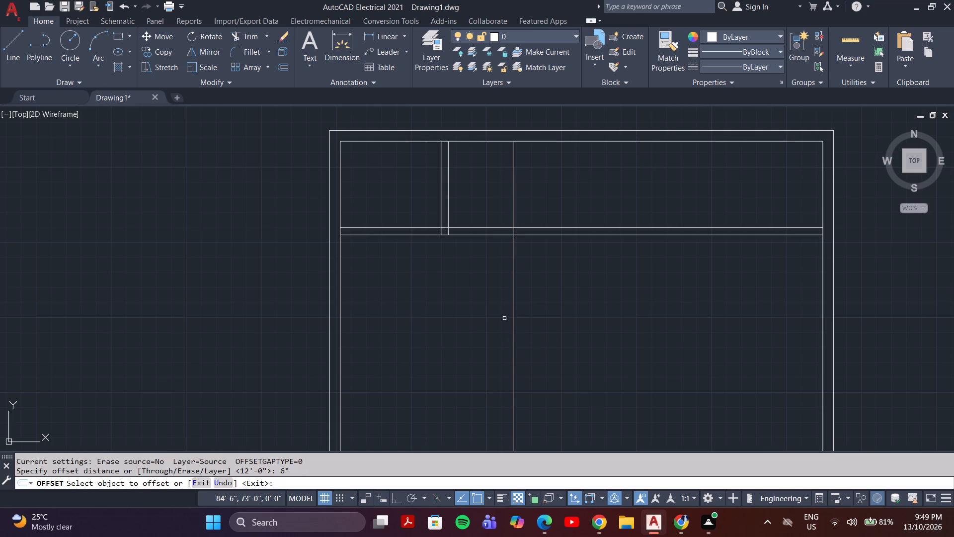
click(511, 329)
click(514, 332)
click(530, 335)
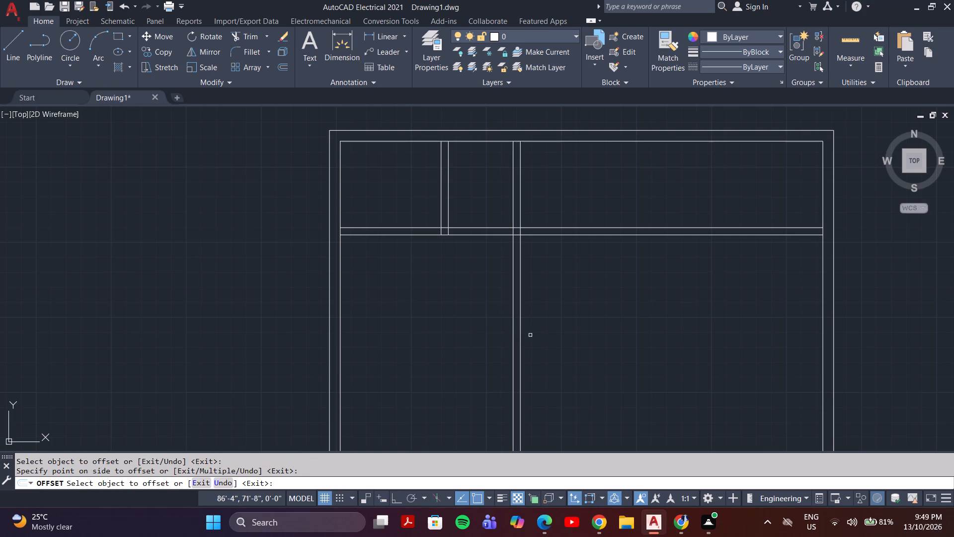
key(Escape)
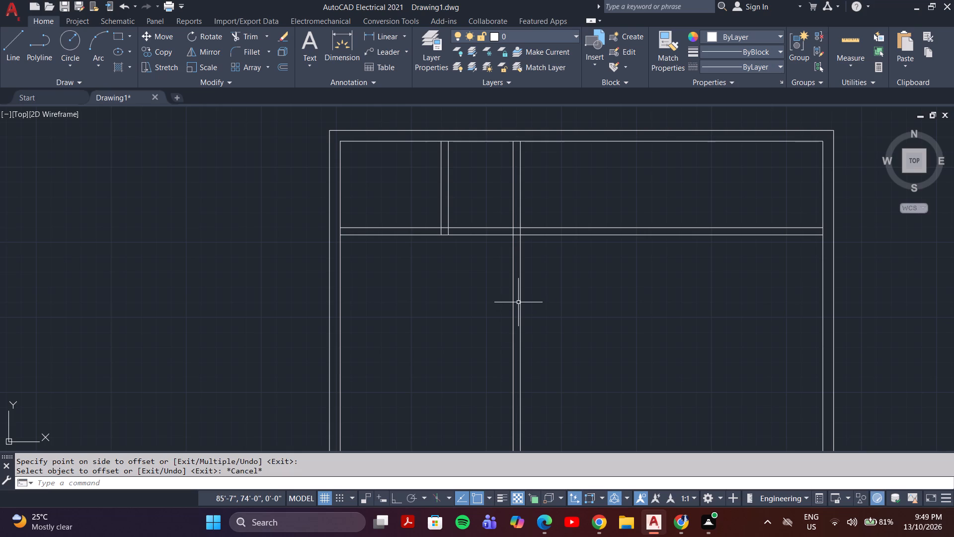
Trim both lines of the second vertical partition wall above the horizontal partition wall.
key(t)
key(r)
key(Return)
drag(480, 197, 544, 196)
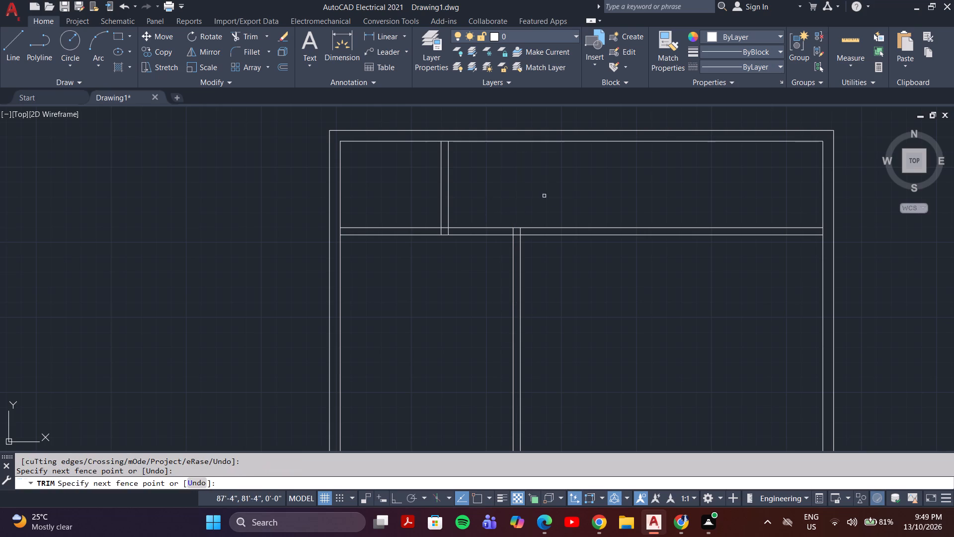
scroll(523, 316, down, 1)
middle_drag(475, 379, 472, 325)
key(Escape)
scroll(448, 239, up, 2)
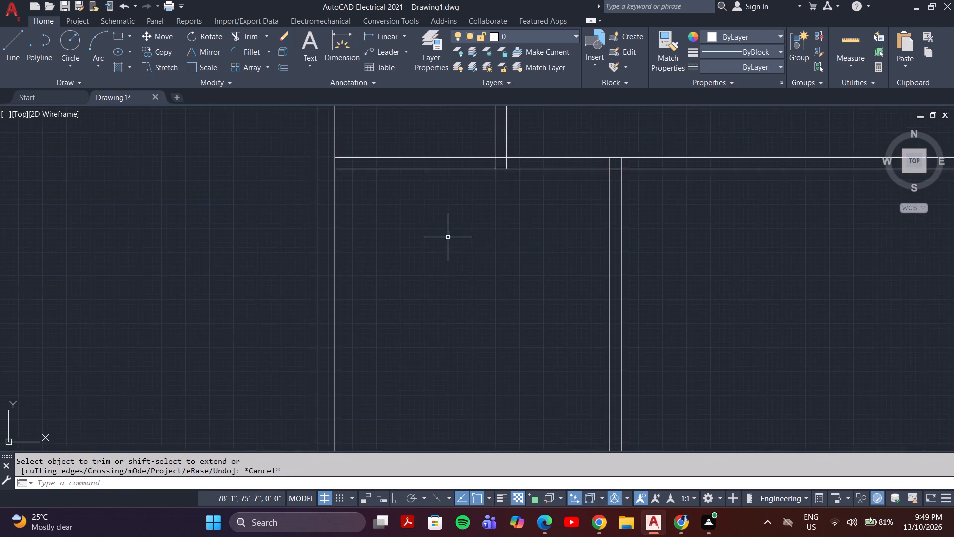
middle_drag(445, 216, 474, 379)
key(space)
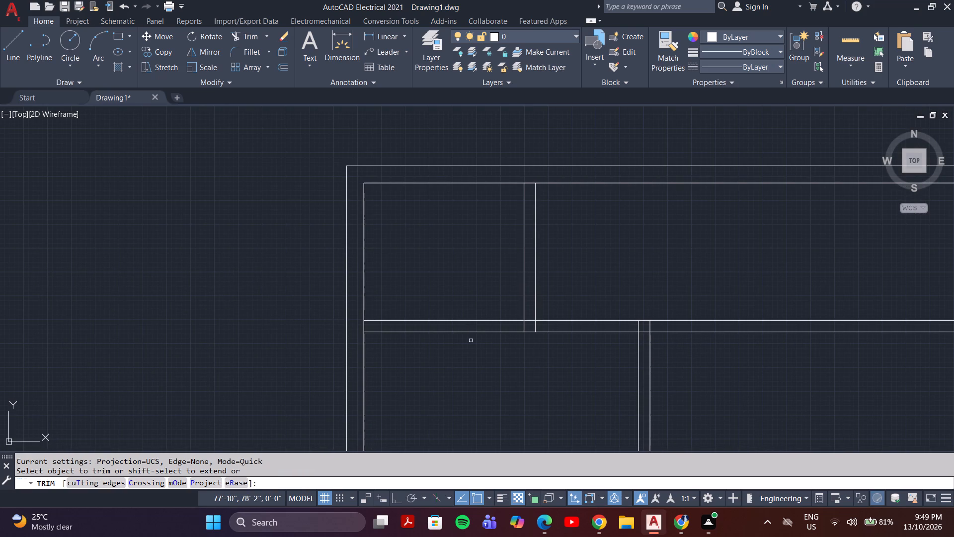
key(Escape)
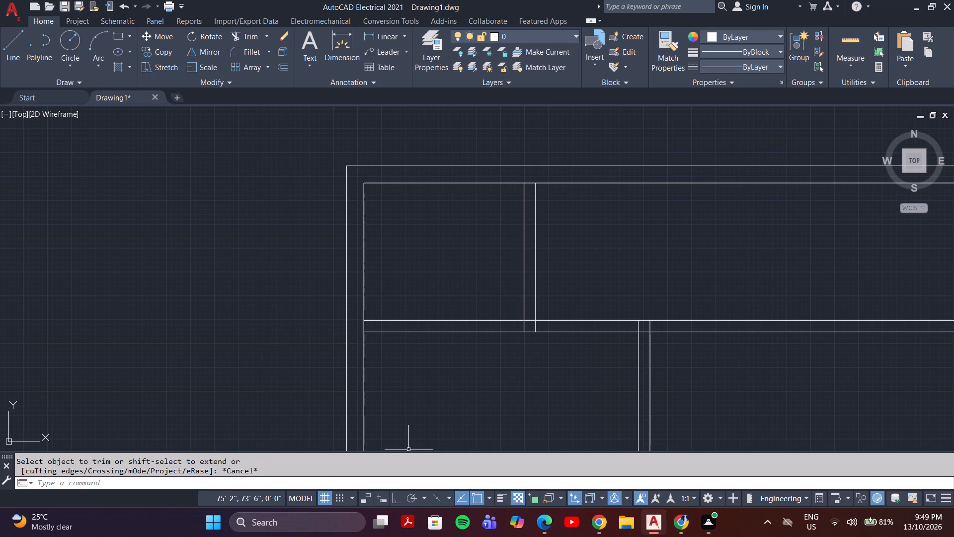
Offset the lower line of the horizontal partition wall 14' downward.
key(o)
key(Return)
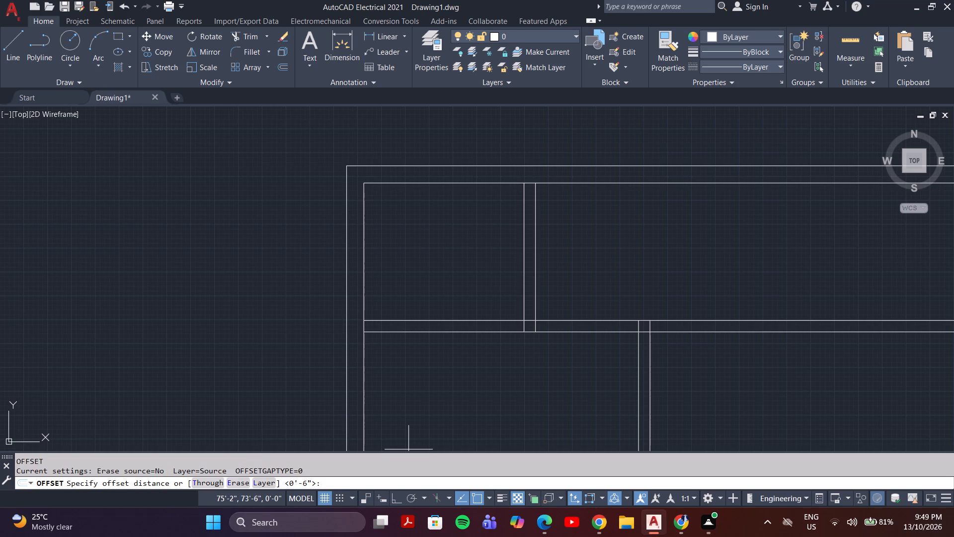
text(12)
key(BackSpace)
text(4')
key(Return)
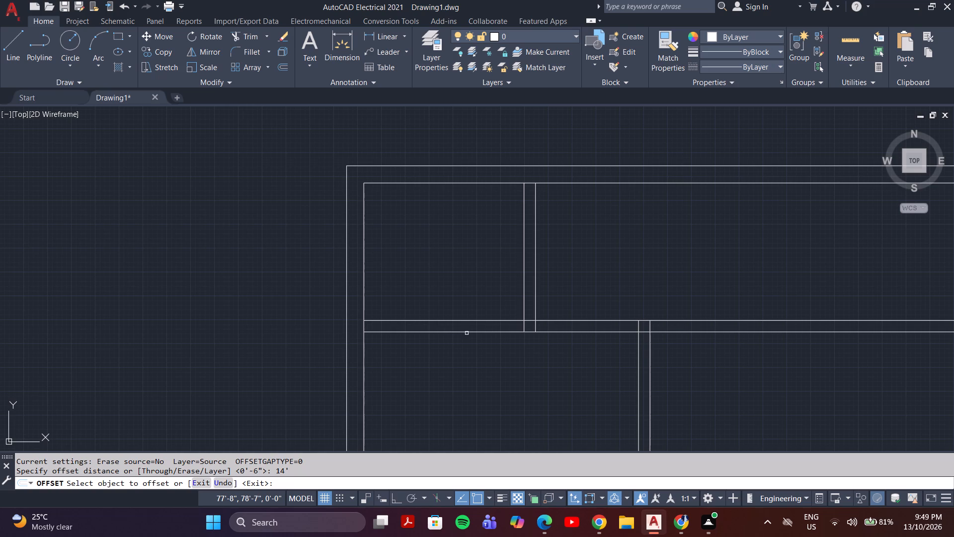
click(467, 333)
middle_drag(471, 408, 475, 318)
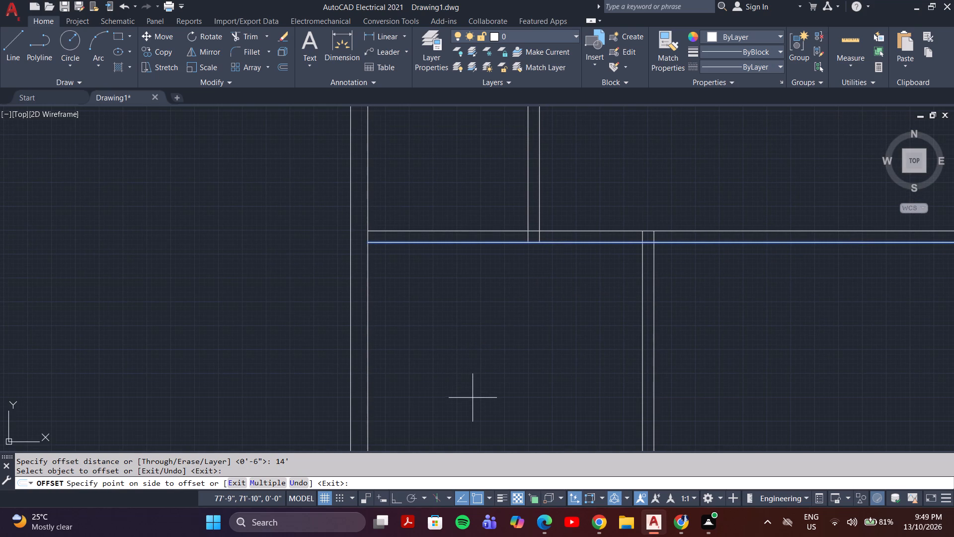
middle_drag(469, 419, 478, 357)
scroll(478, 358, down, 3)
click(484, 357)
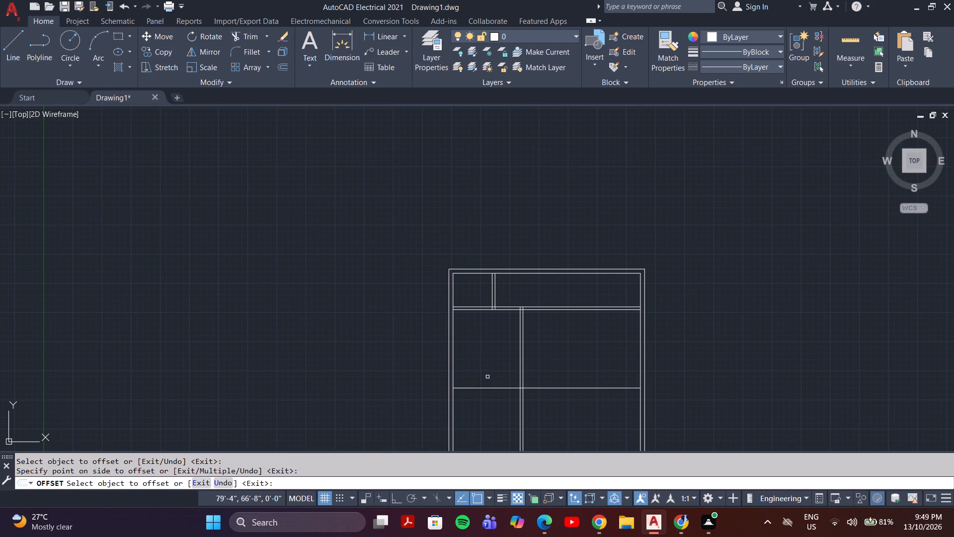
scroll(486, 385, up, 2)
middle_drag(486, 385, 458, 382)
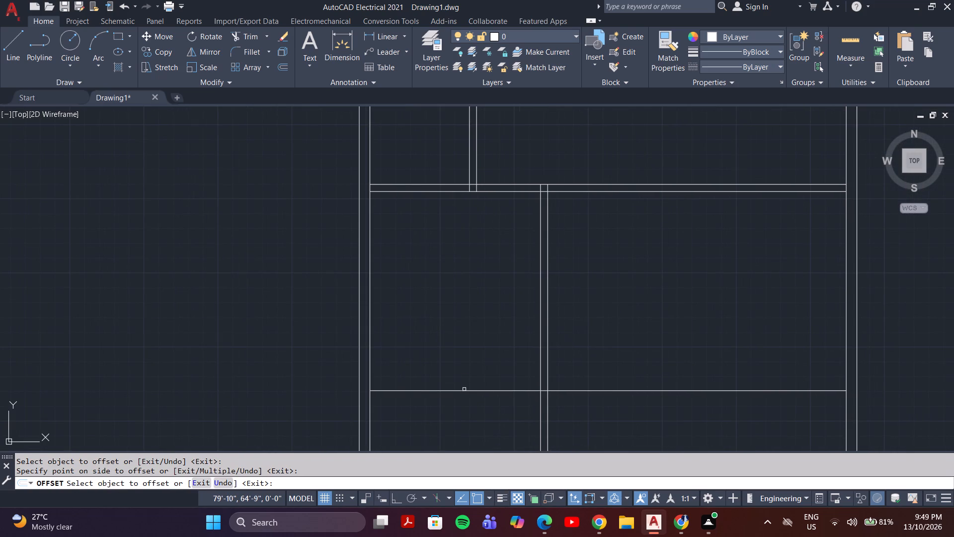
key(Escape)
Offset the new horizontal line 6" downward to form a second horizontal partition wall.
key(o)
key(Return)
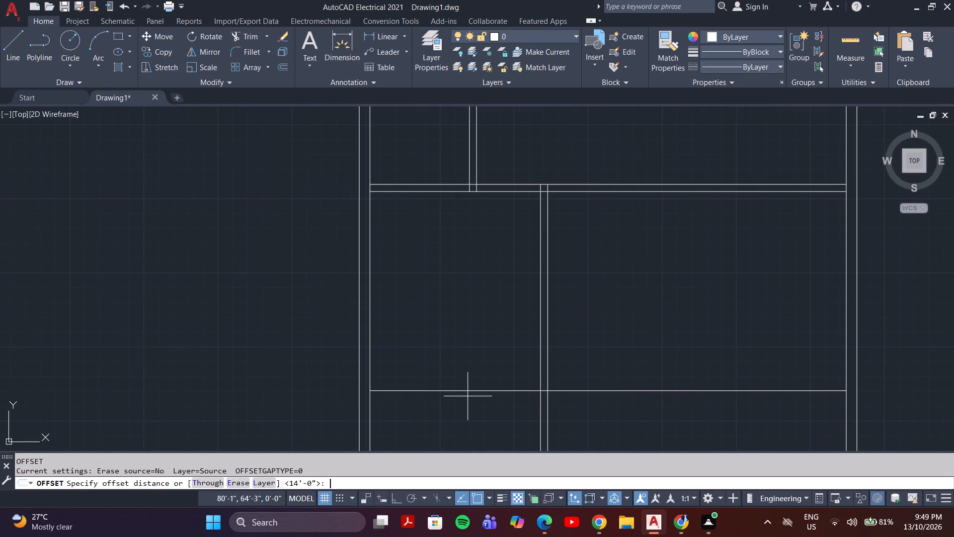
text(6")
key(Return)
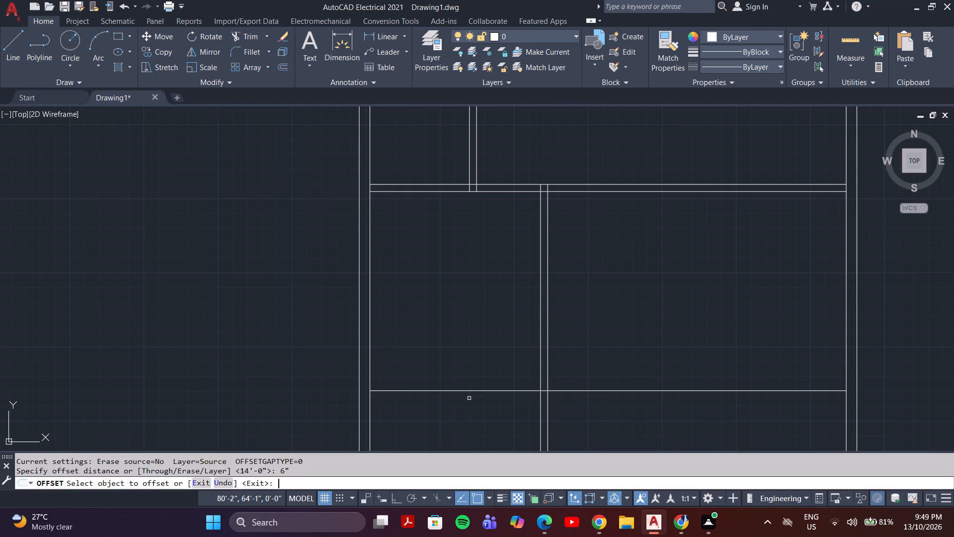
click(470, 392)
click(470, 404)
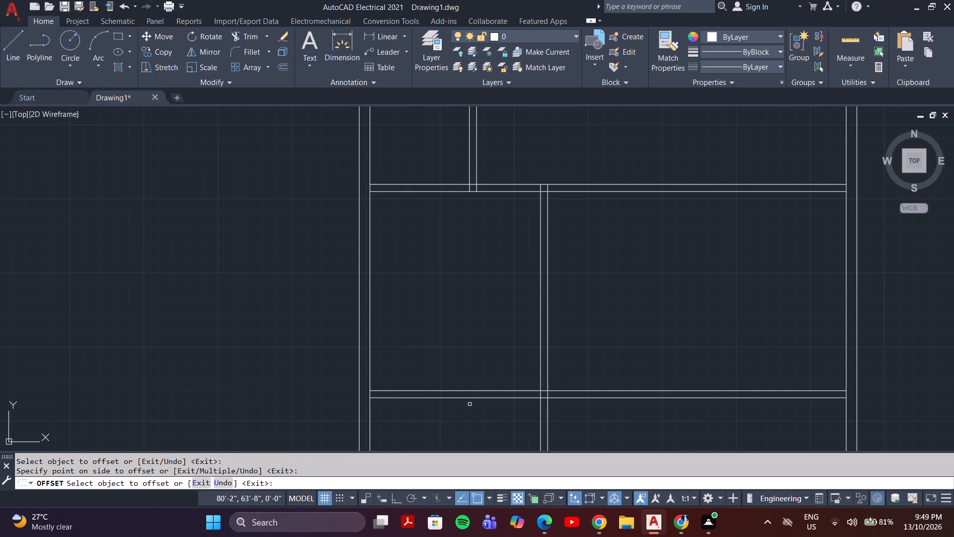
middle_drag(478, 412, 472, 384)
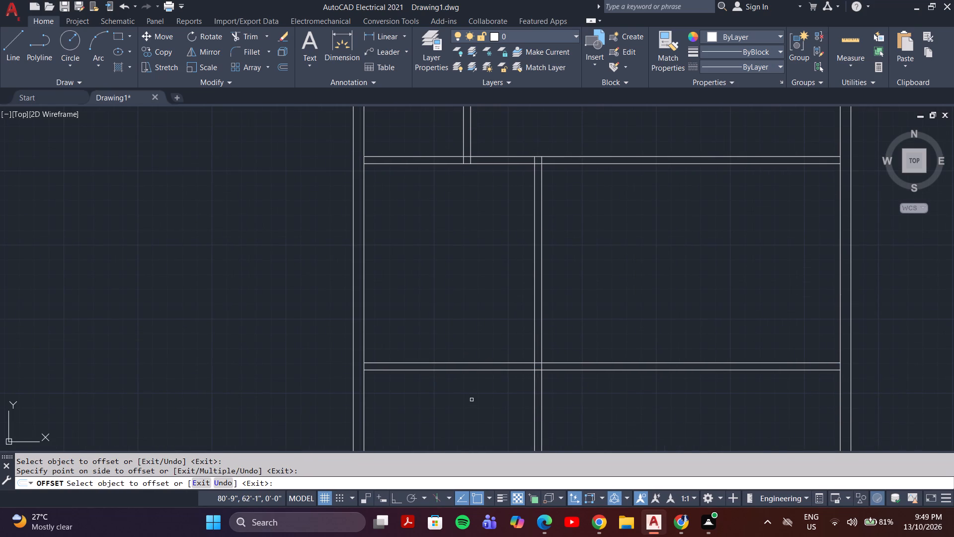
middle_drag(654, 278, 638, 288)
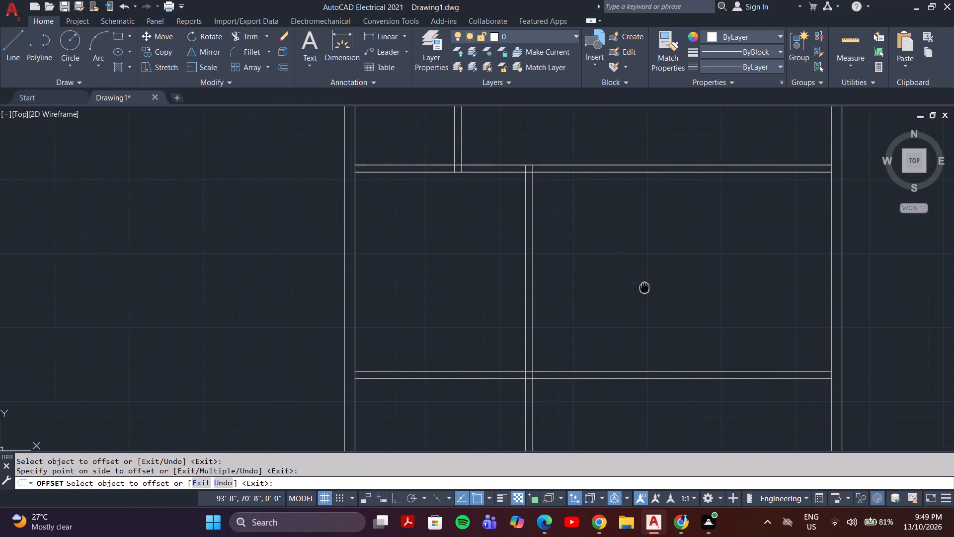
middle_drag(638, 288, 611, 297)
middle_click(603, 295)
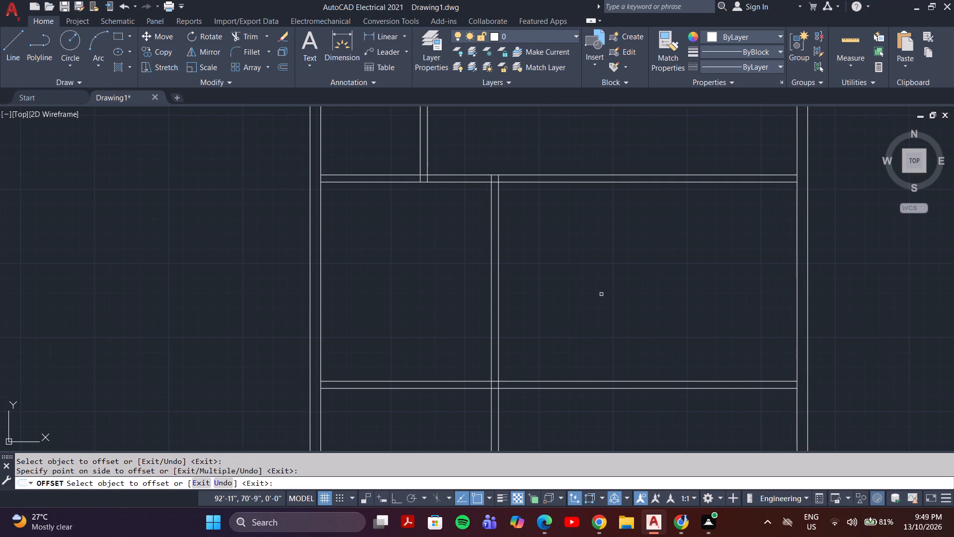
key(Escape)
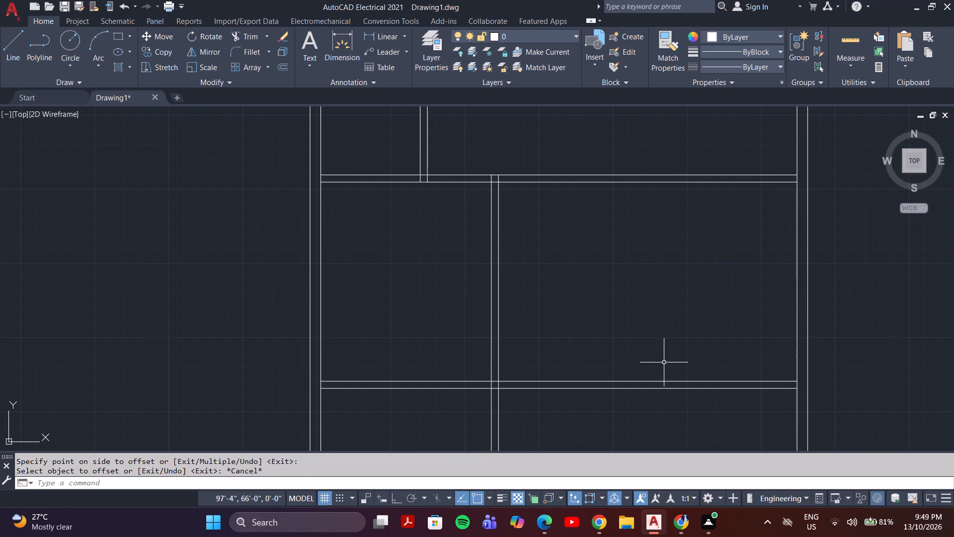
Offset the inner line of the right outer wall 12' to the left.
key(space)
key(1)
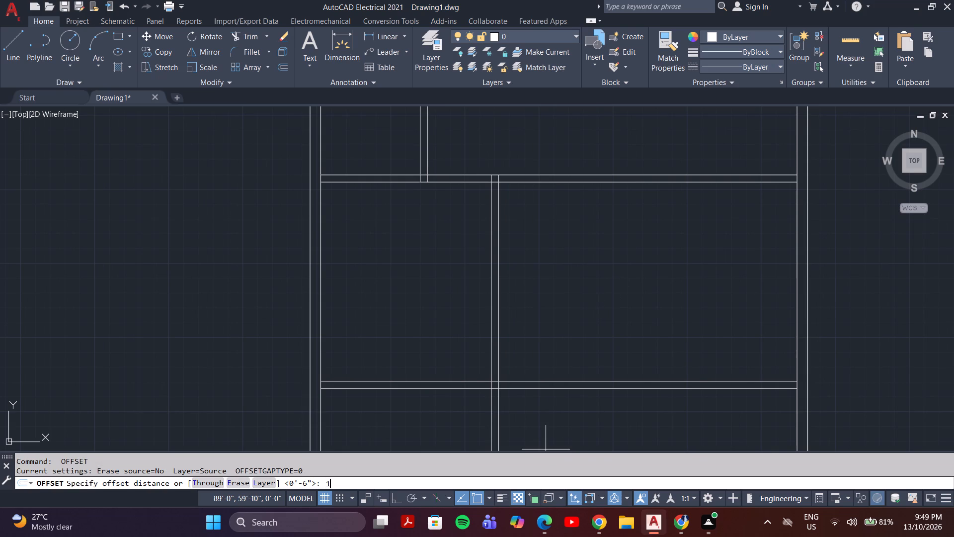
key(2)
key(apostrophe)
key(Return)
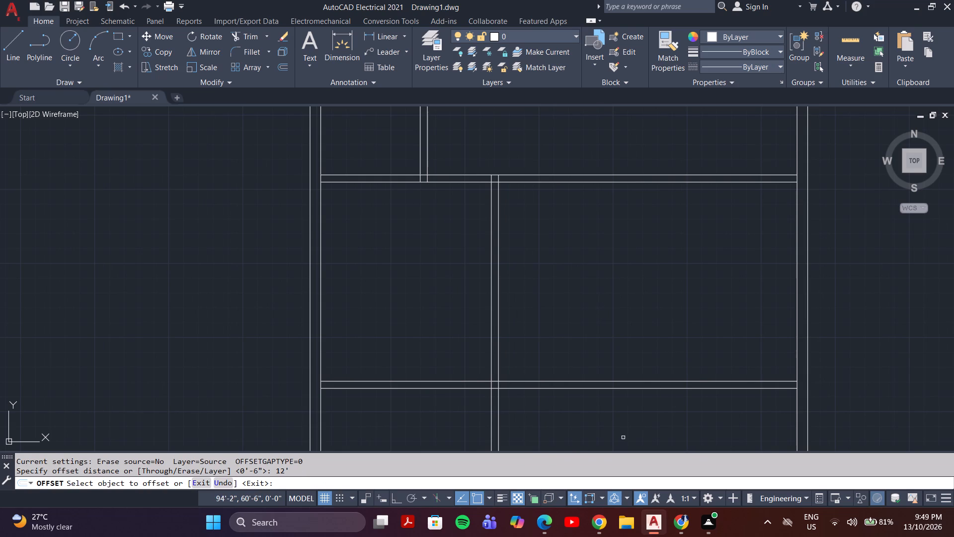
click(795, 322)
click(649, 409)
key(Escape)
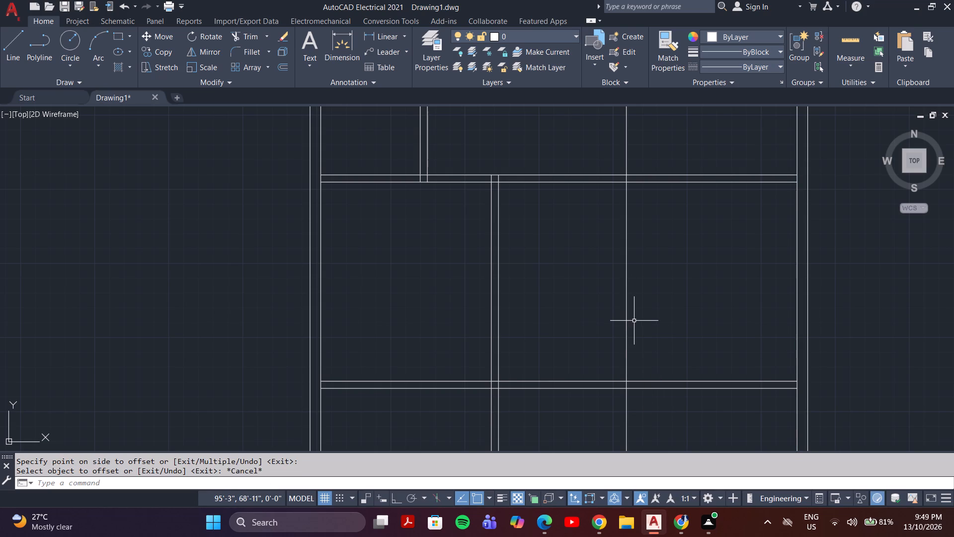
Offset the new vertical line 6" to the left to form a third vertical partition wall.
key(o)
key(Return)
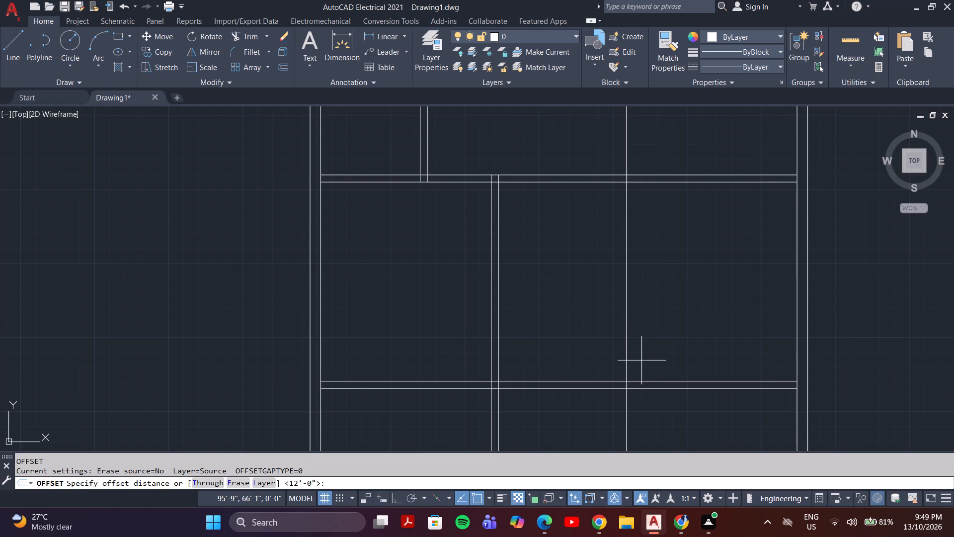
key(6)
key(shift+quotedbl)
key(Return)
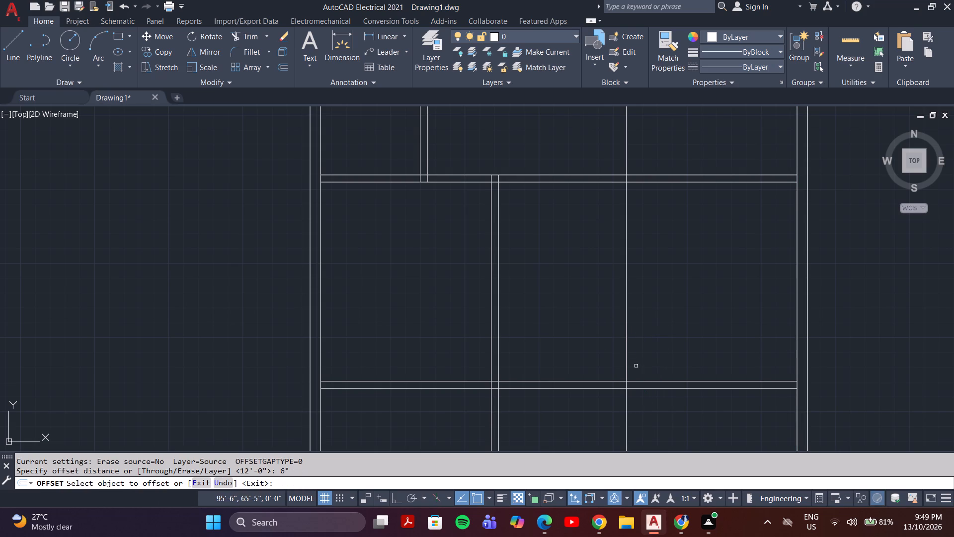
click(625, 347)
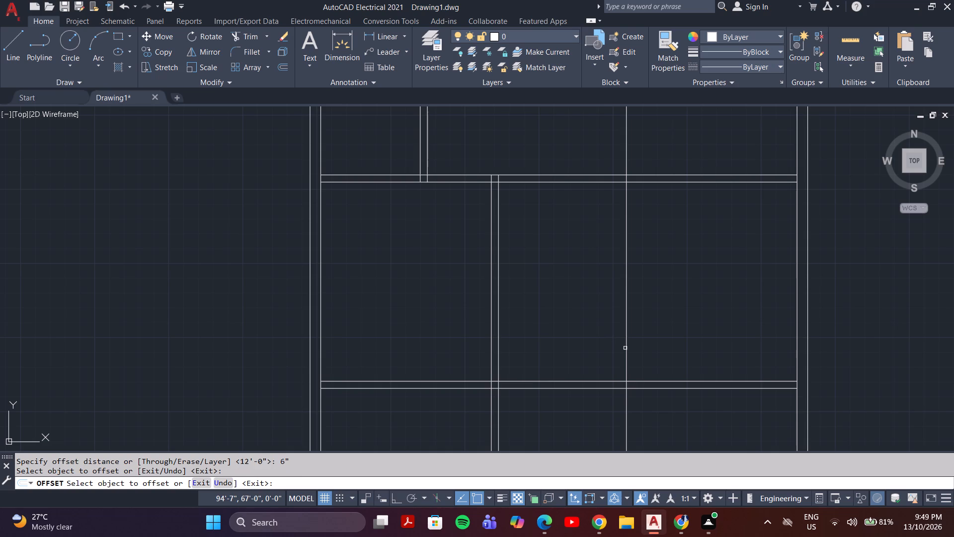
click(626, 349)
click(615, 356)
key(Escape)
Trim both lines of the third vertical partition wall above the upper horizontal partition wall.
scroll(616, 356, down, 2)
middle_drag(615, 342, 611, 445)
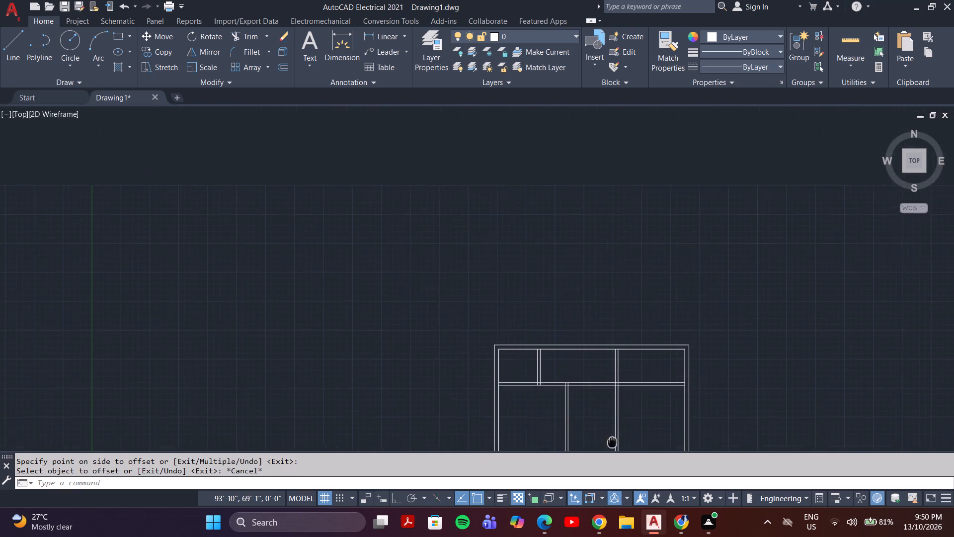
middle_drag(611, 445, 610, 435)
scroll(630, 360, up, 3)
text(tr)
key(Return)
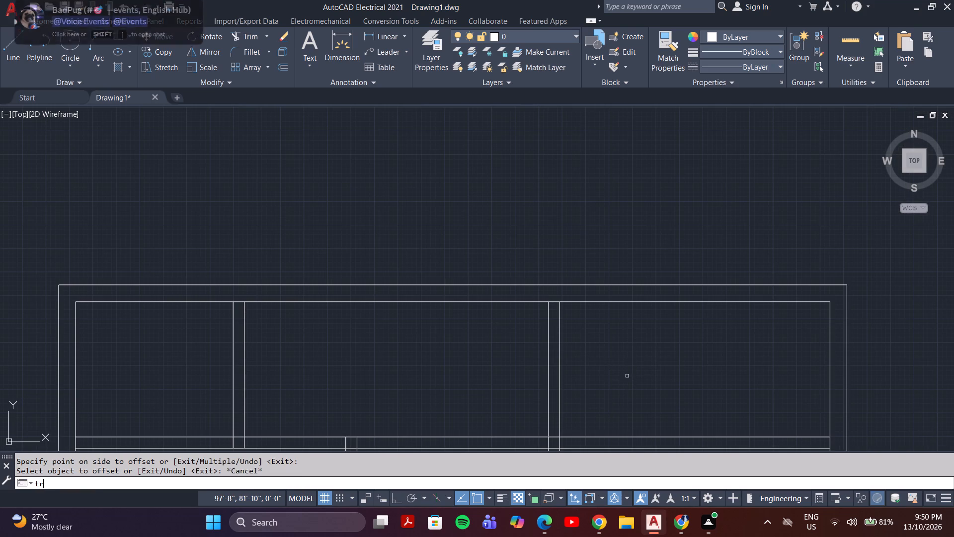
drag(499, 369, 670, 358)
Quick-measure the right and middle rooms between the two horizontal partition walls.
scroll(670, 358, down, 2)
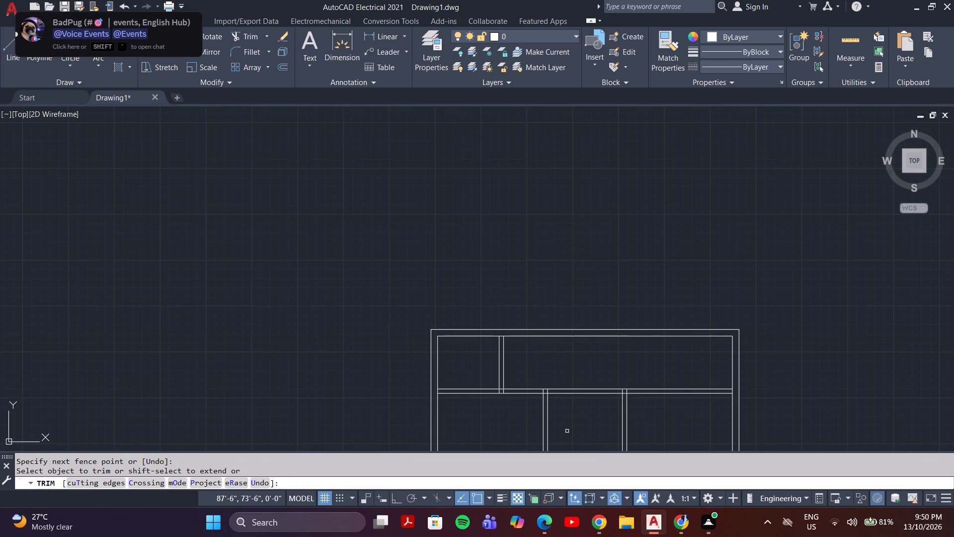
middle_drag(562, 418, 590, 247)
middle_drag(650, 349, 565, 301)
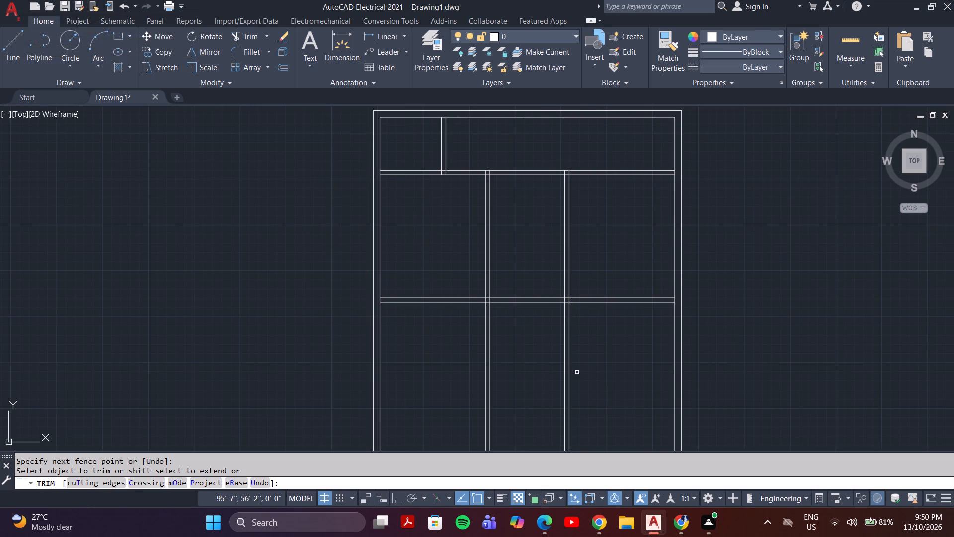
scroll(577, 372, down, 1)
middle_drag(576, 387, 572, 355)
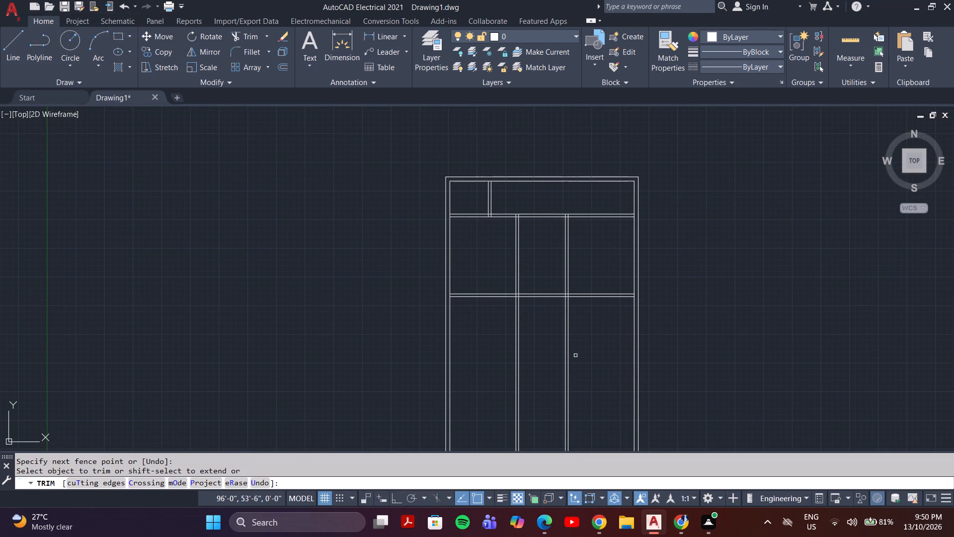
scroll(575, 357, up, 1)
middle_drag(575, 357, 613, 319)
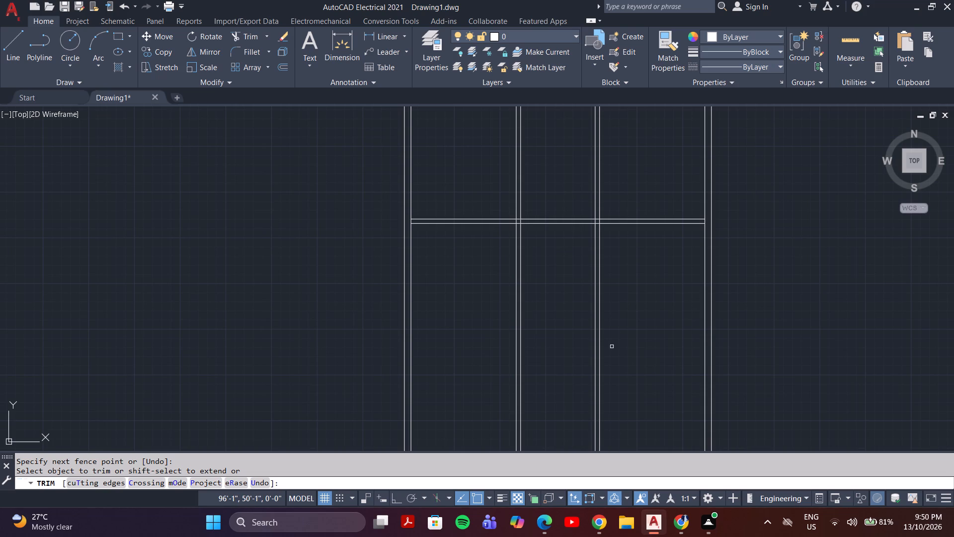
middle_drag(605, 290, 605, 330)
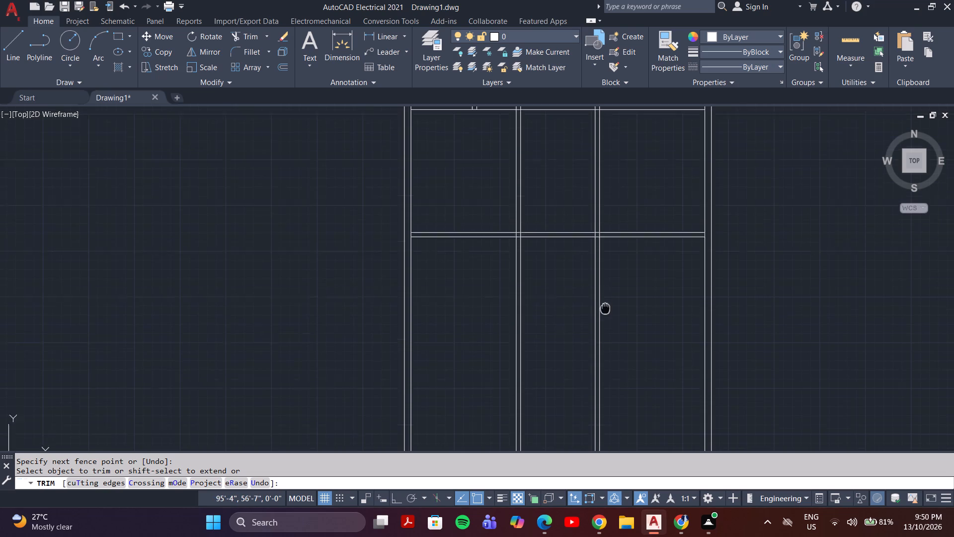
middle_drag(605, 330, 605, 360)
click(857, 58)
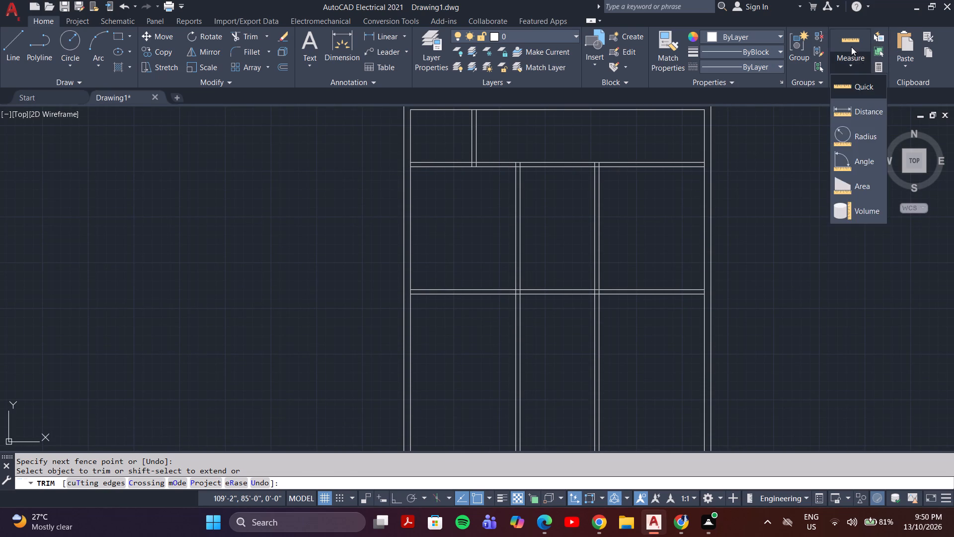
click(851, 47)
scroll(661, 226, up, 1)
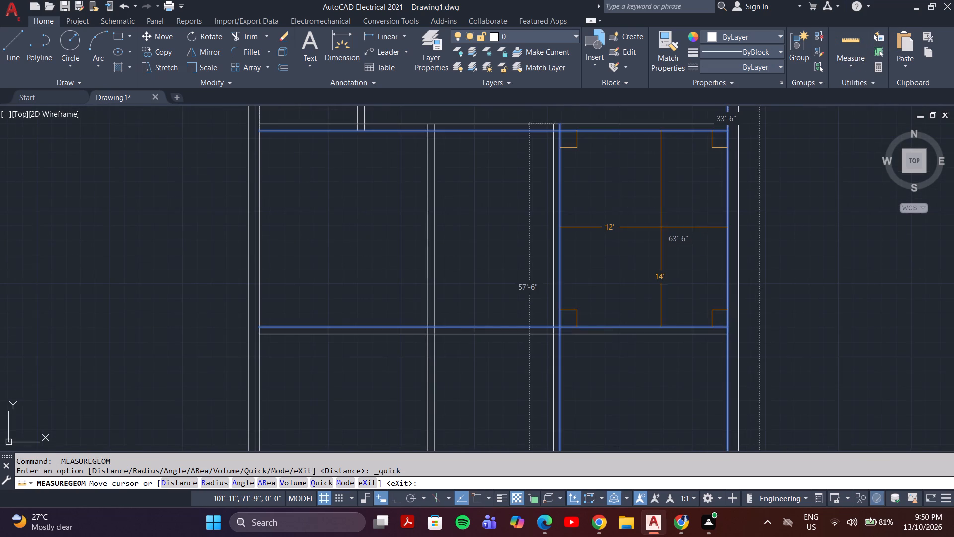
scroll(661, 227, up, 1)
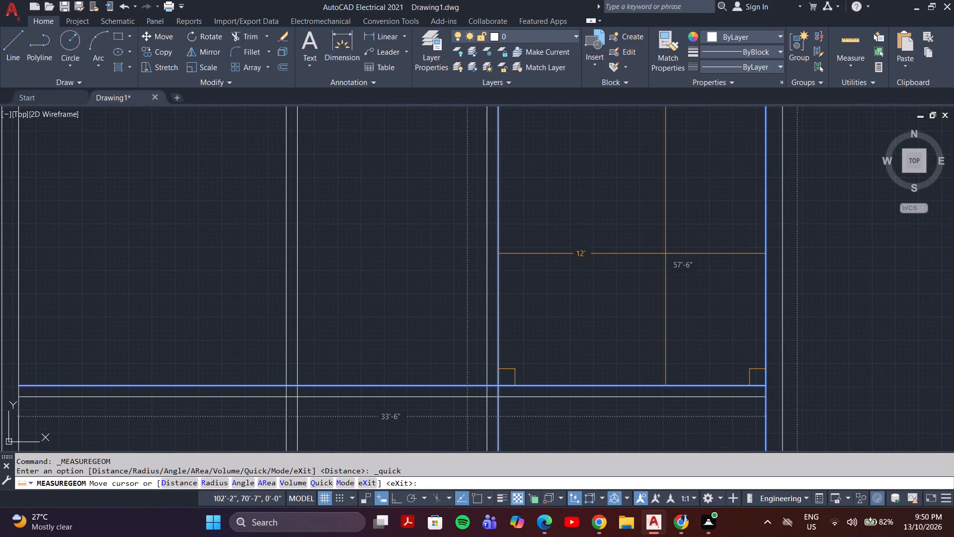
middle_drag(658, 269, 652, 335)
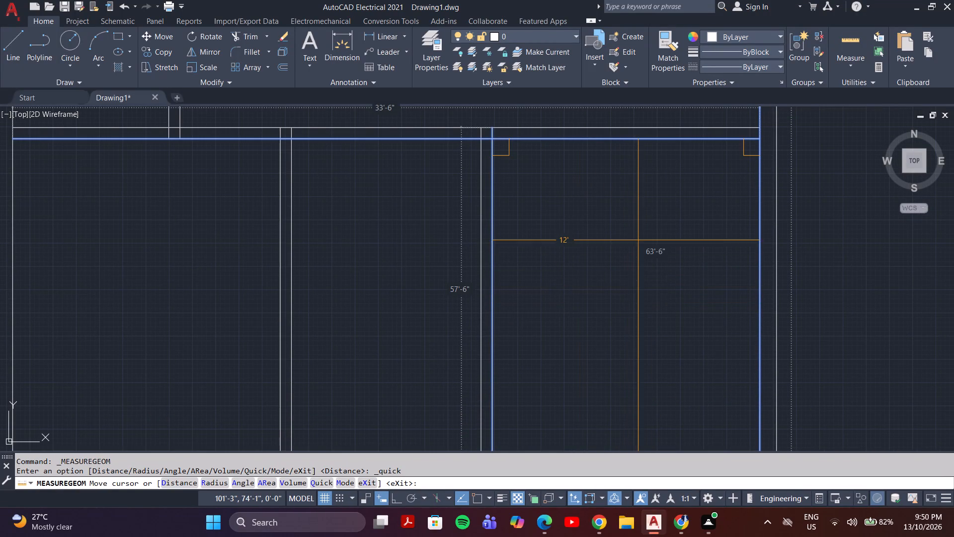
scroll(638, 235, down, 3)
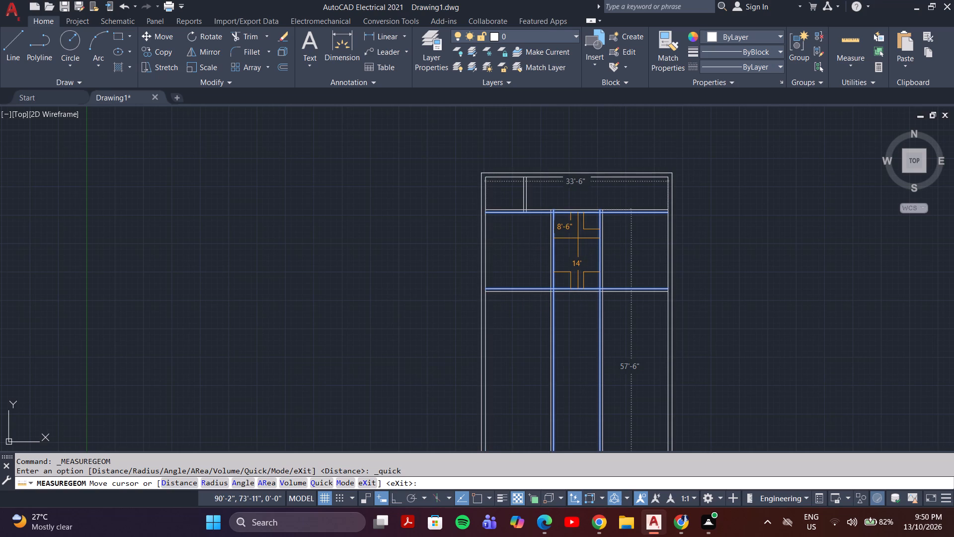
scroll(579, 238, up, 2)
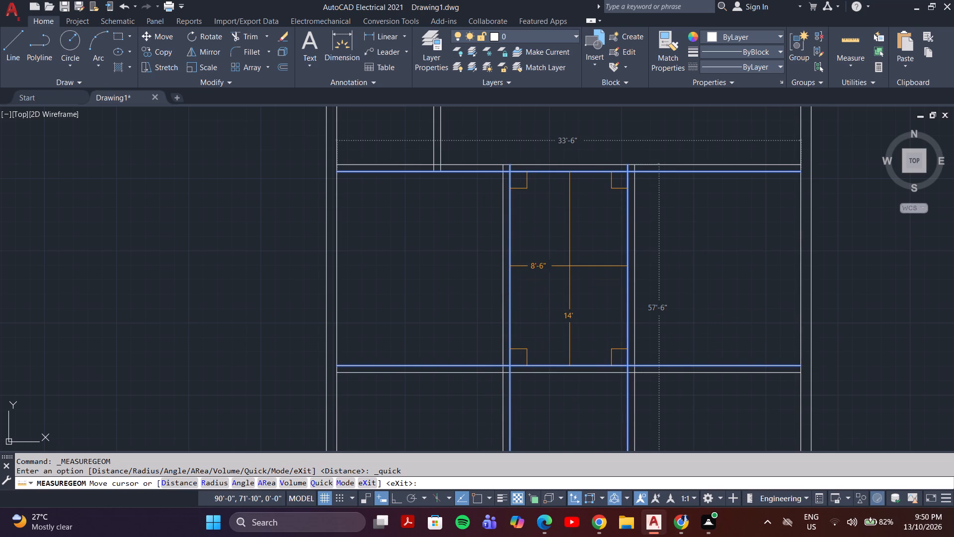
key(Escape)
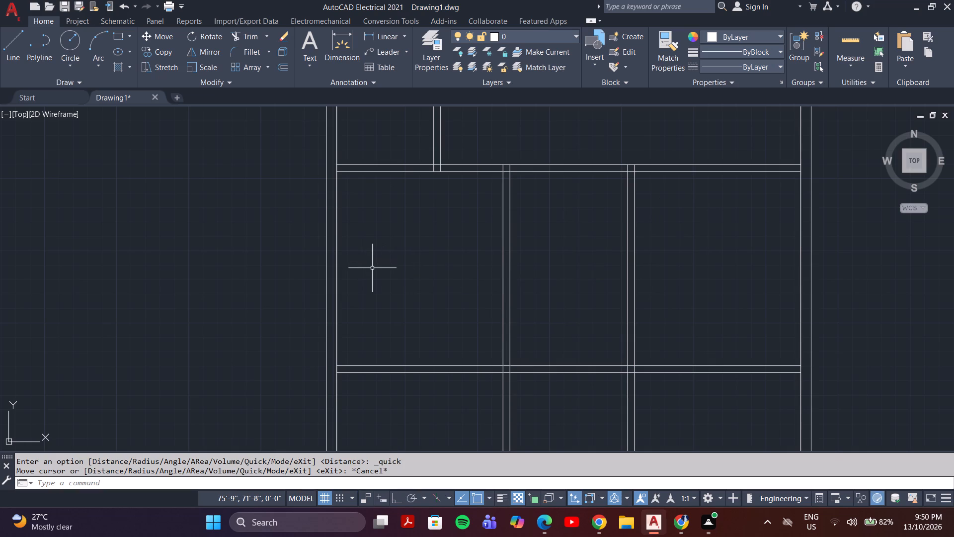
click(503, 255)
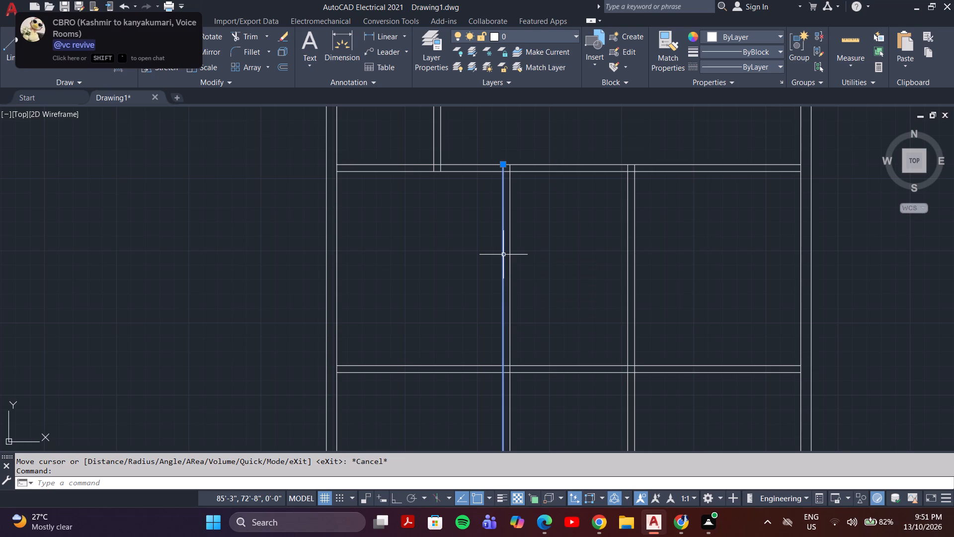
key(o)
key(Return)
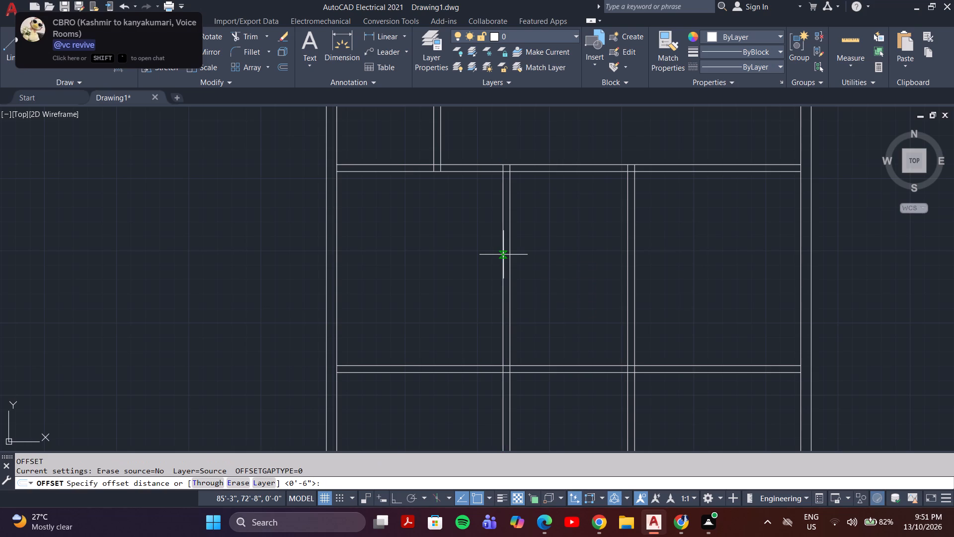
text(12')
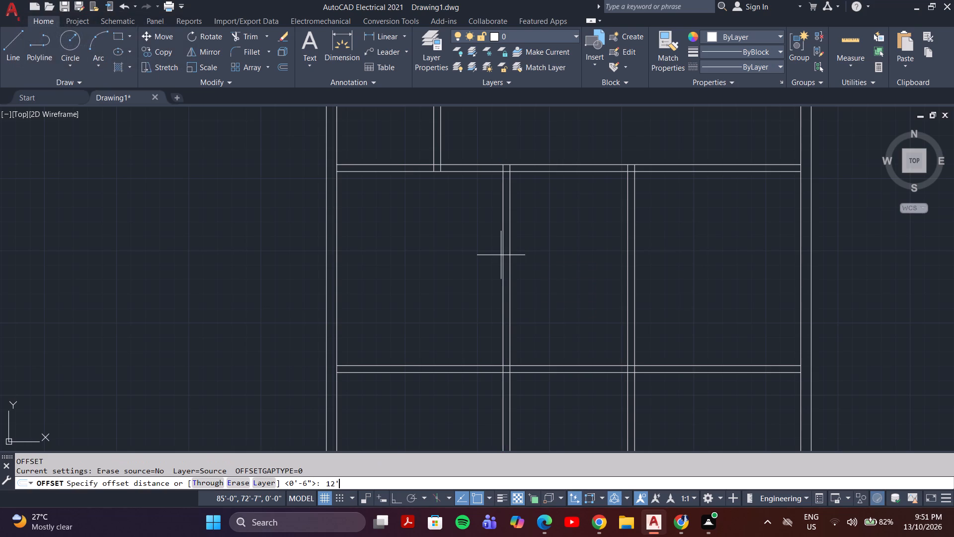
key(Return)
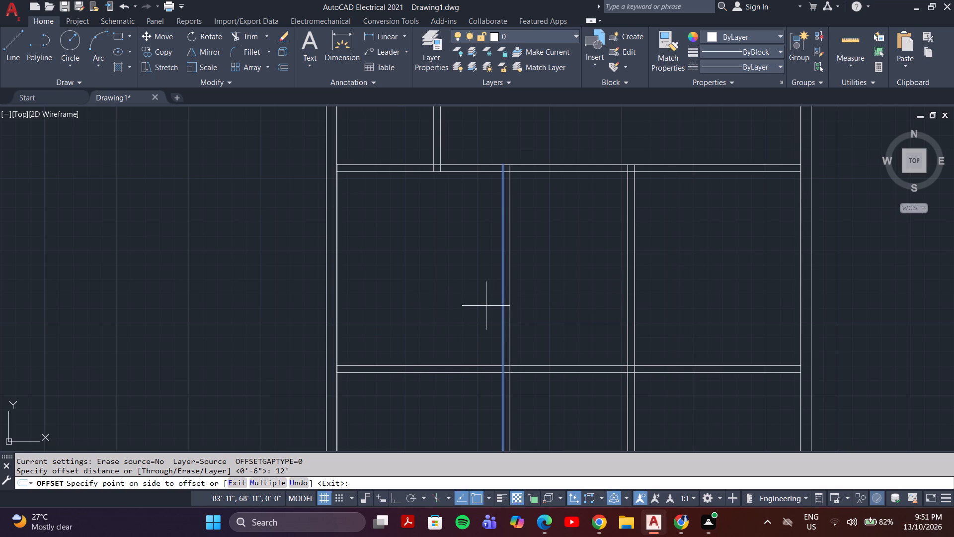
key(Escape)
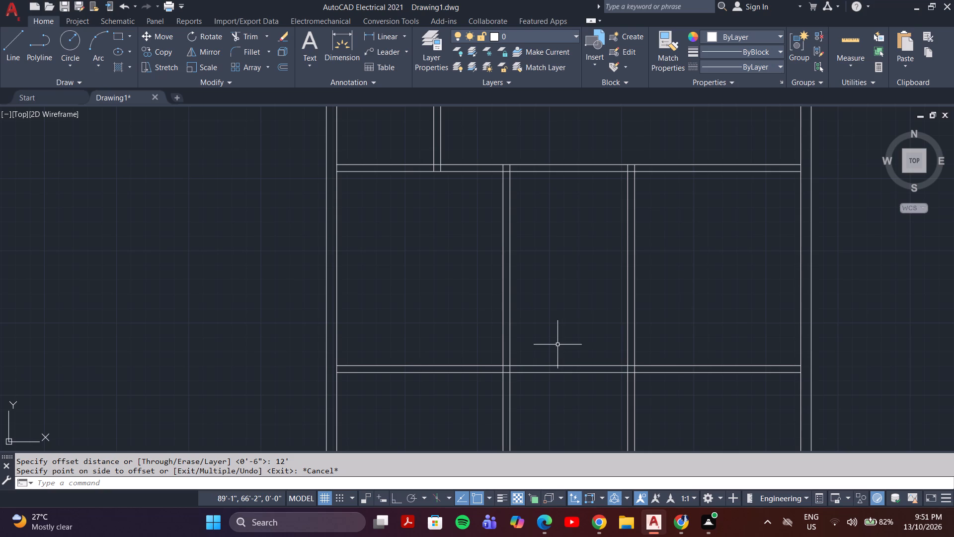
Quick-measure the middle room between the second and third vertical partition walls.
click(854, 49)
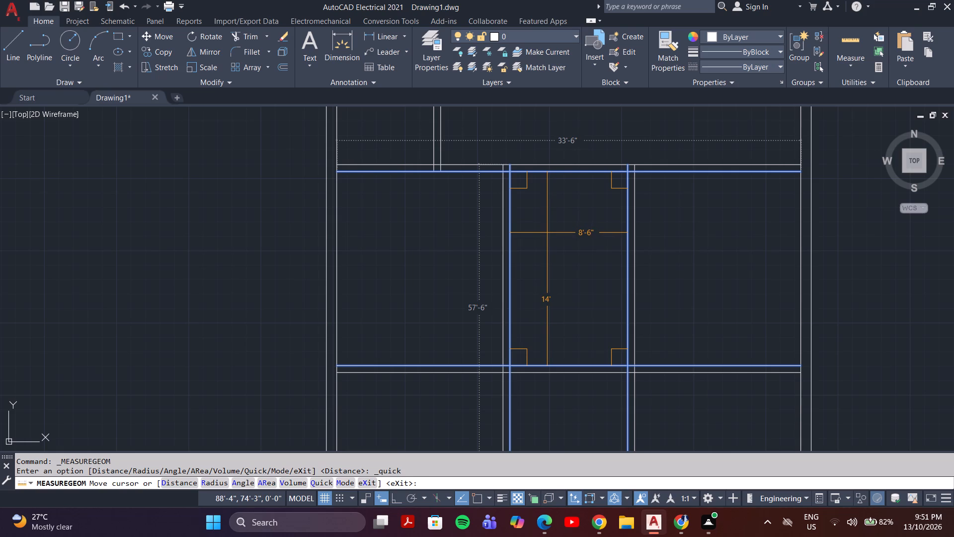
key(Escape)
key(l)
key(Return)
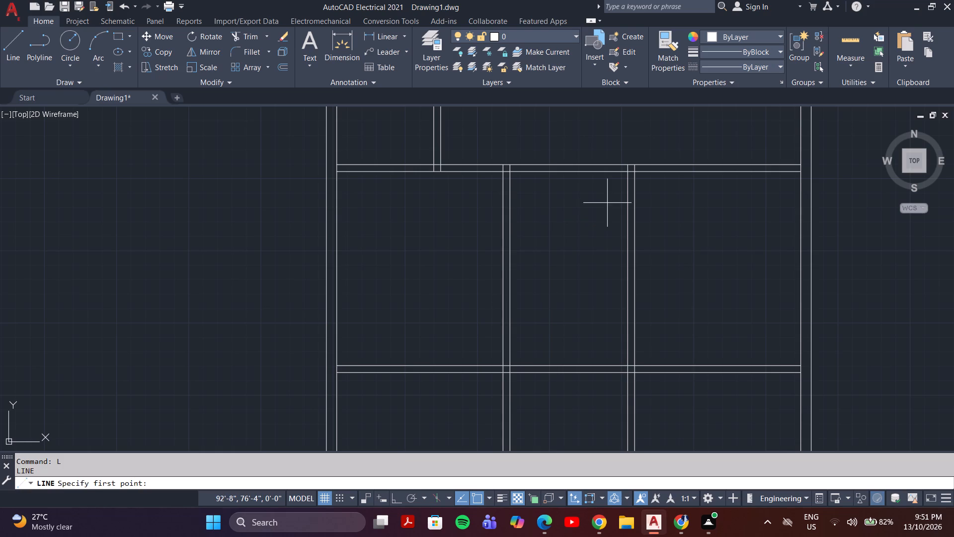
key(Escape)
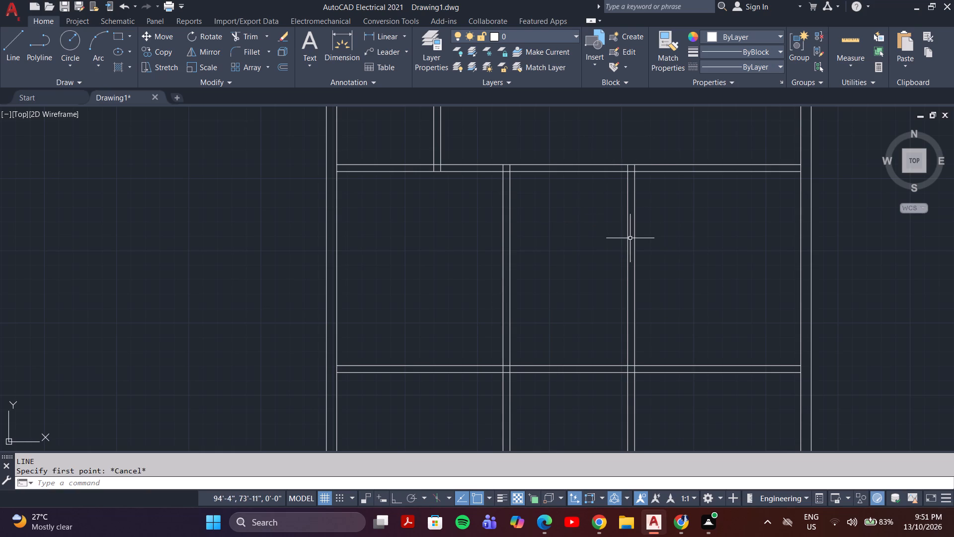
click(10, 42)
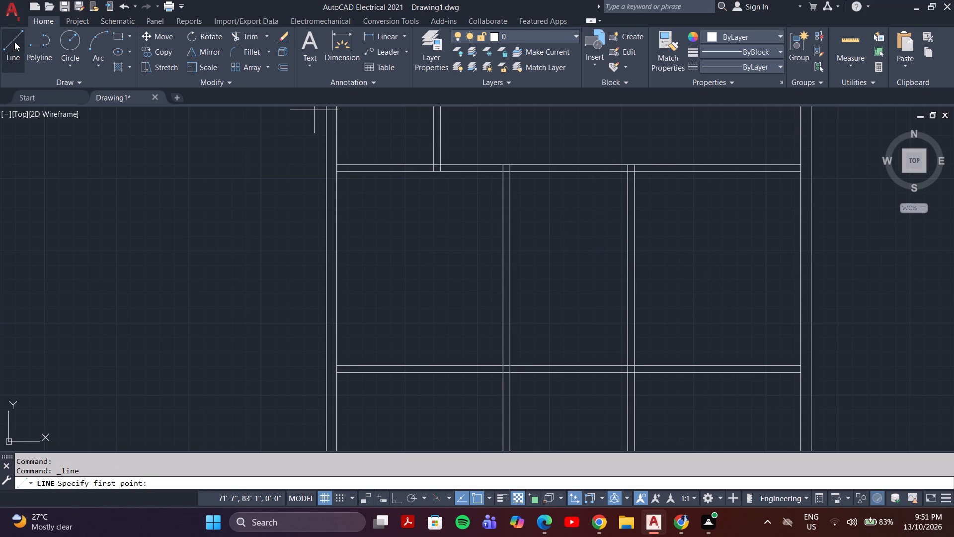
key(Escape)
Draw a 5' horizontal line with ortho on inside the middle room, below the upper horizontal partition wall.
click(8, 40)
drag(528, 210, 535, 210)
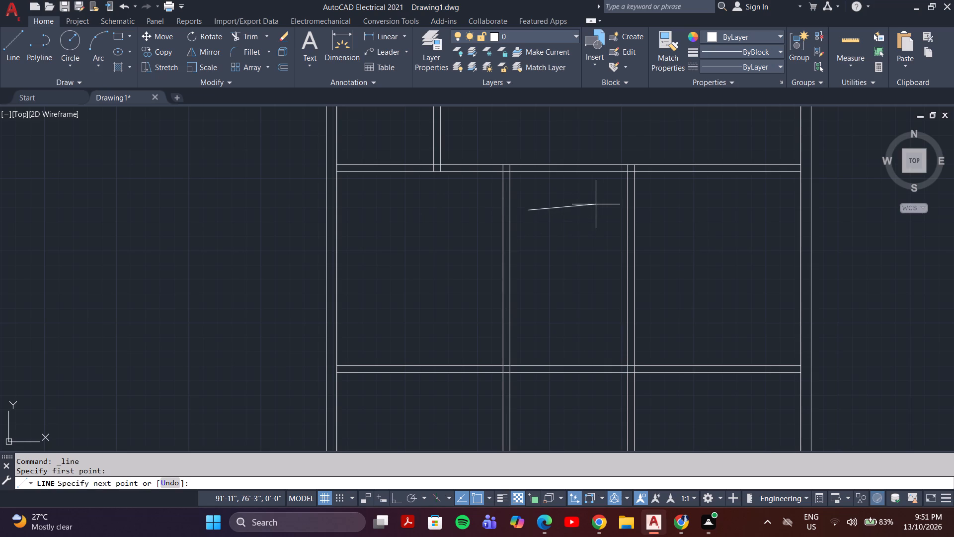
key(F8)
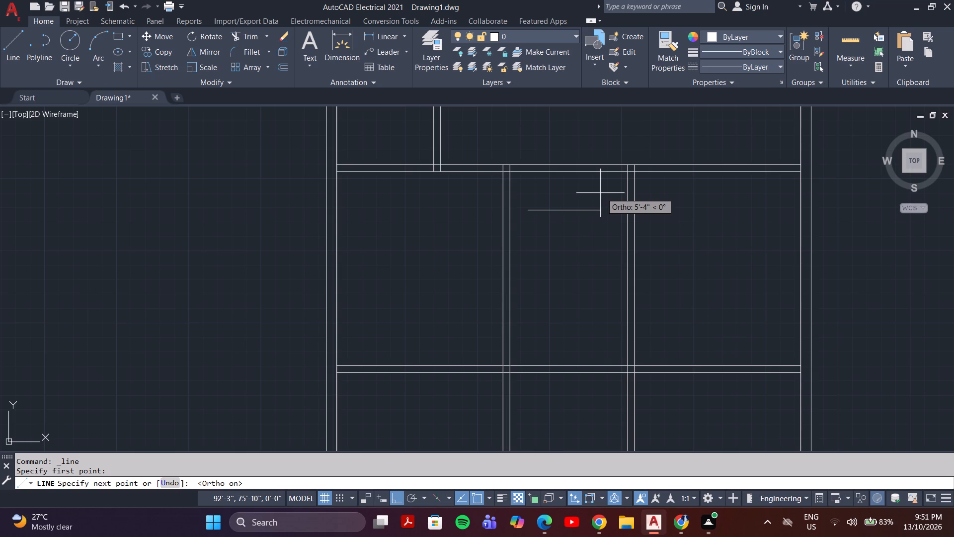
key(5)
key(apostrophe)
key(Return)
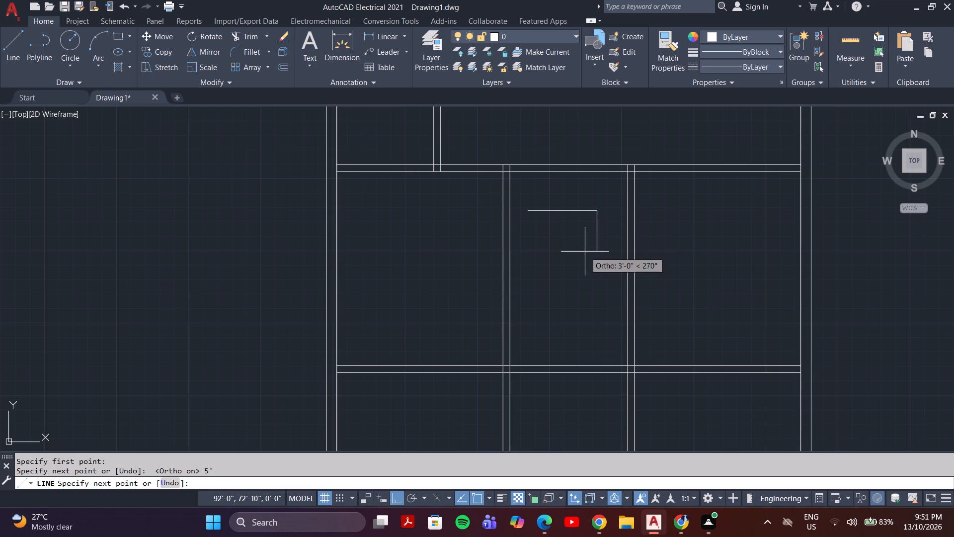
key(Escape)
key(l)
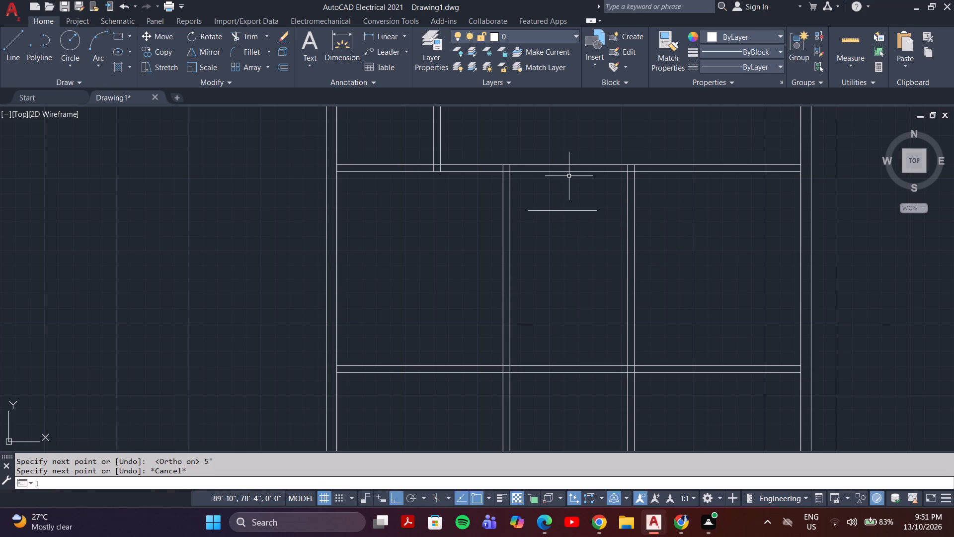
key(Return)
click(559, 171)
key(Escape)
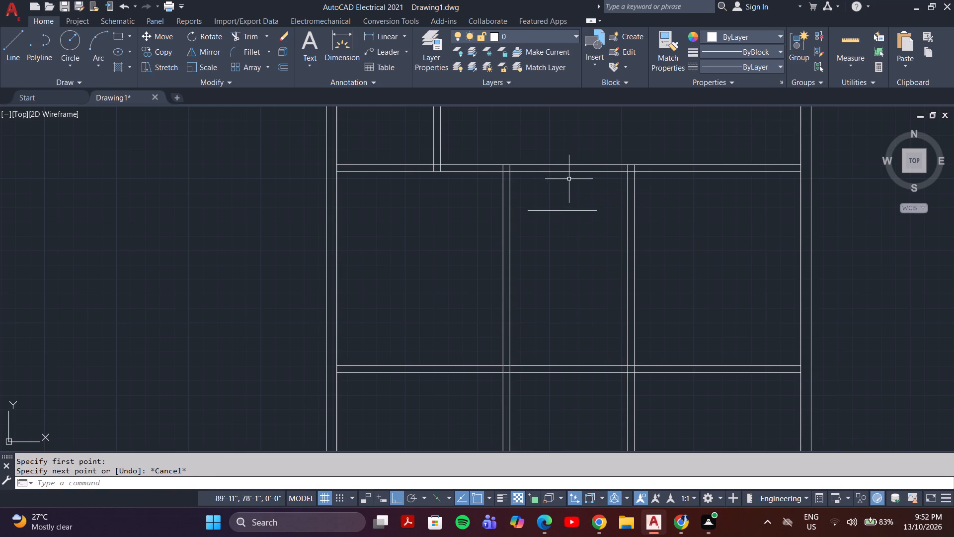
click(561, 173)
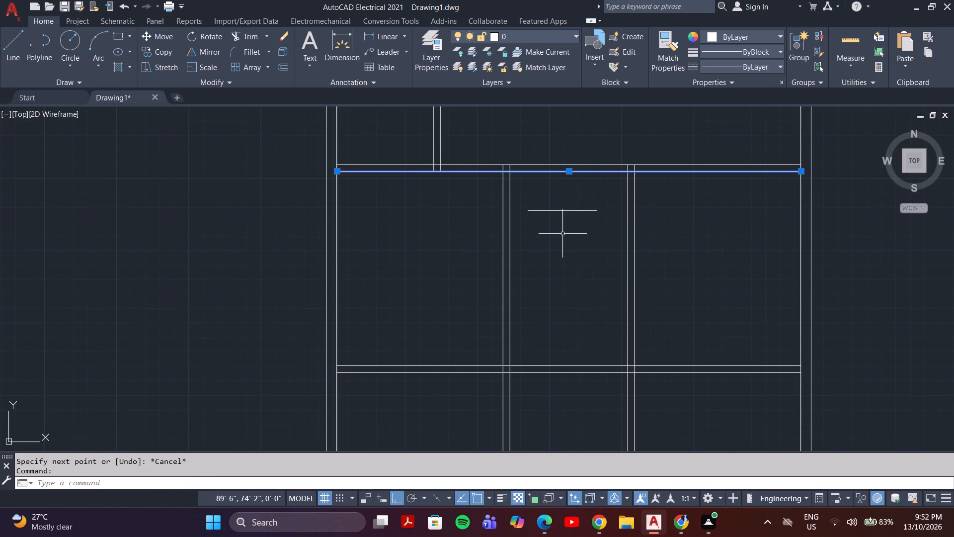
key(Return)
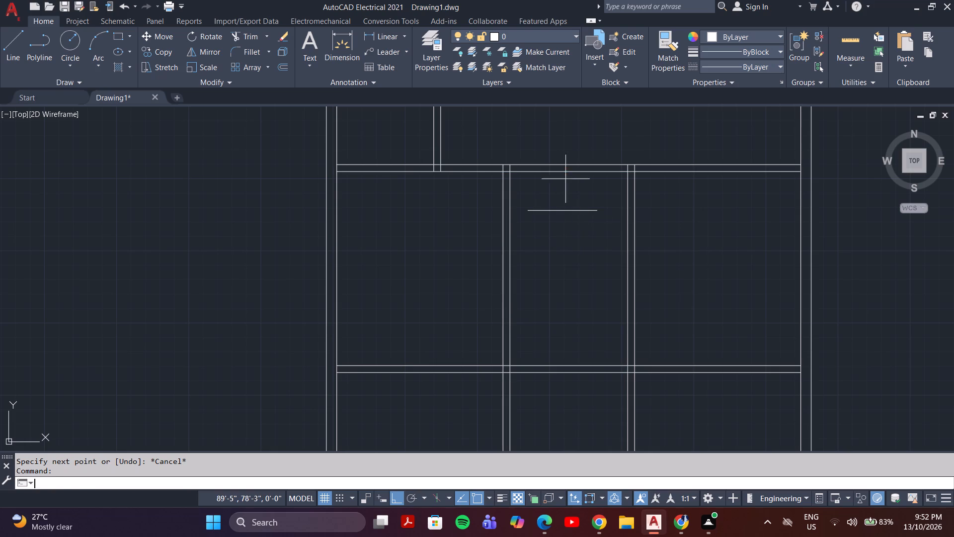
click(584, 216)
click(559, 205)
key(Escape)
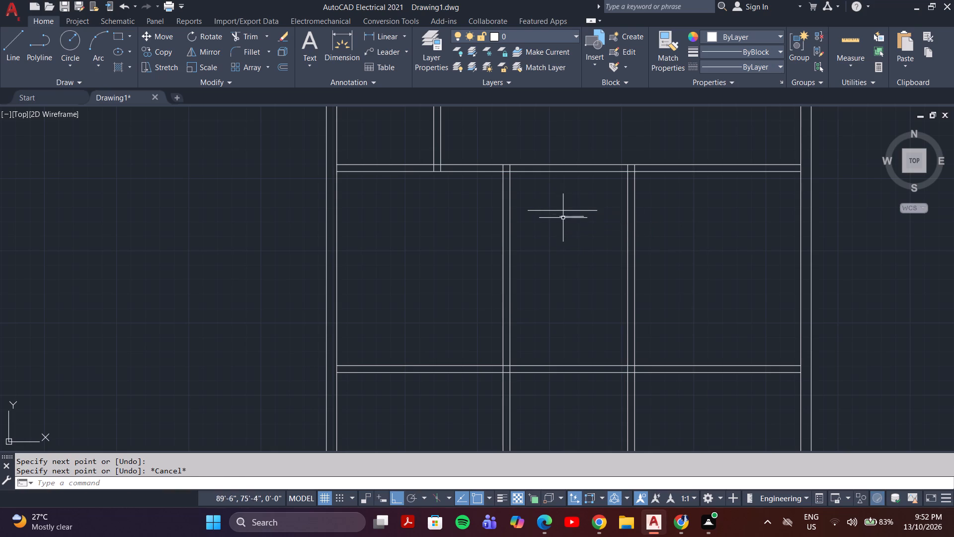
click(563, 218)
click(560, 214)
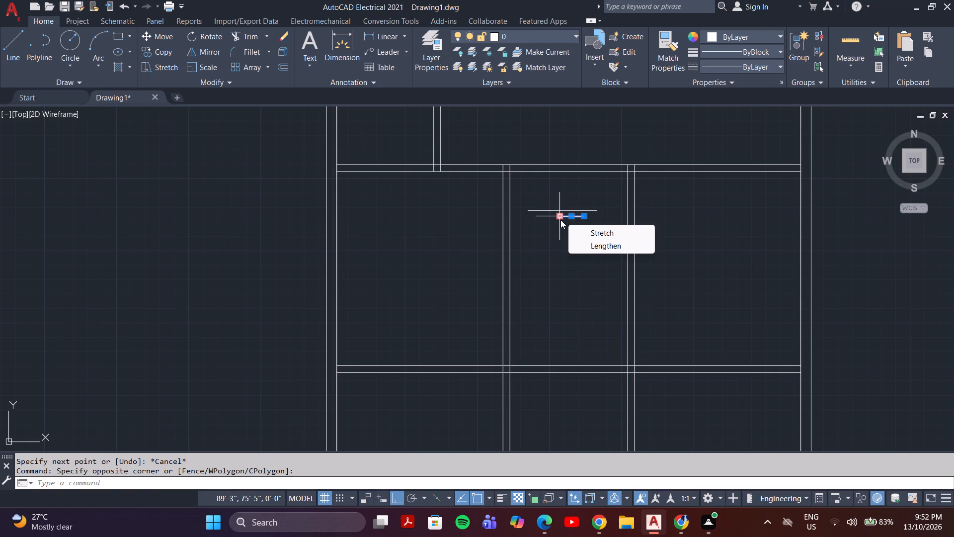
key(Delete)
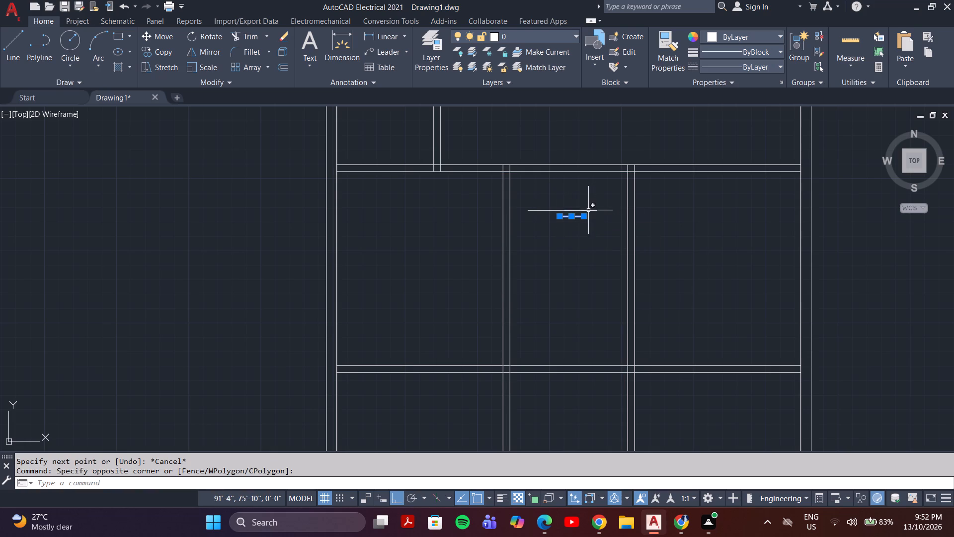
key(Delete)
Move the 5' line by its midpoint onto the midpoint of the upper horizontal partition wall's lower line, with ortho off.
scroll(581, 208, up, 3)
drag(581, 195, 563, 222)
click(510, 269)
key(m)
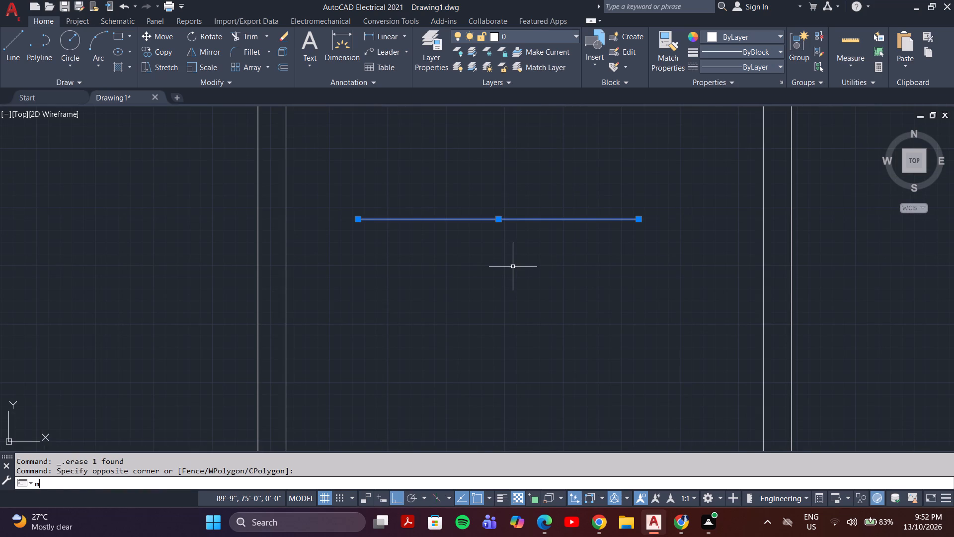
key(Return)
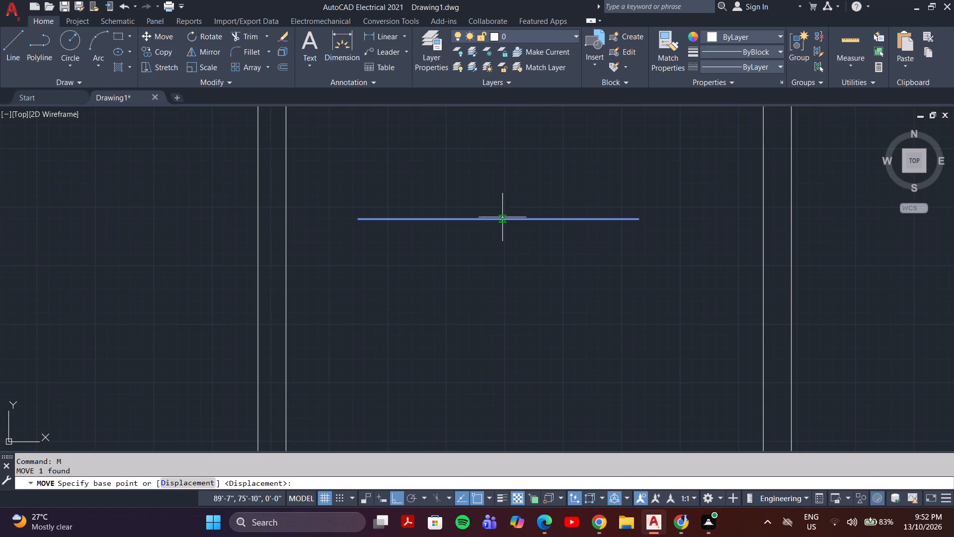
click(497, 217)
middle_drag(536, 150, 459, 352)
scroll(454, 303, up, 1)
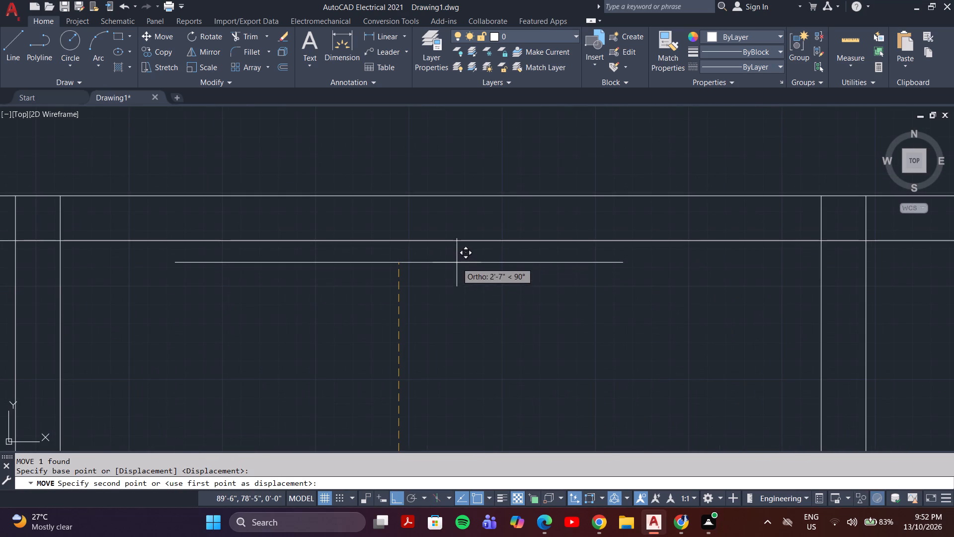
key(F8)
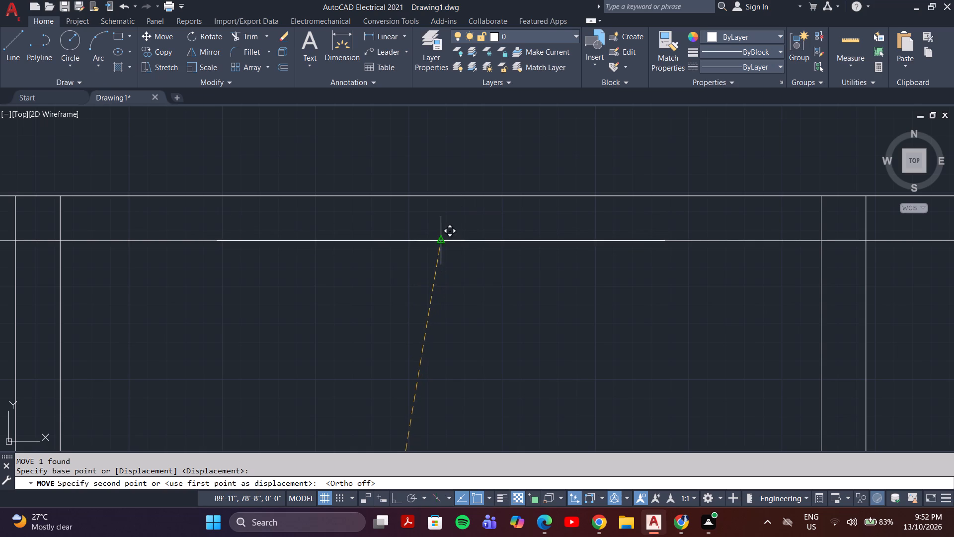
click(441, 239)
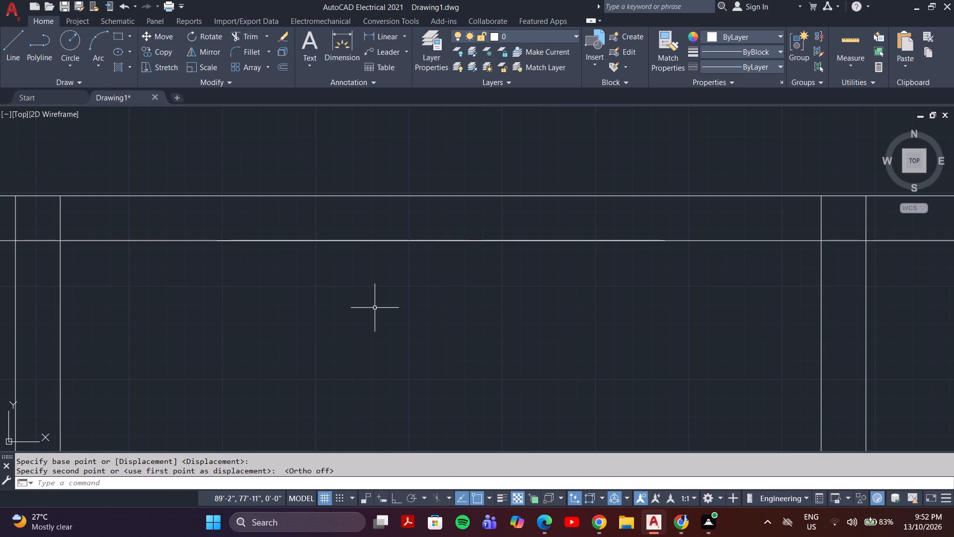
key(Escape)
Move the right line of the second vertical partition wall onto the left endpoint of the 5' line.
middle_drag(281, 330, 361, 325)
scroll(352, 323, down, 1)
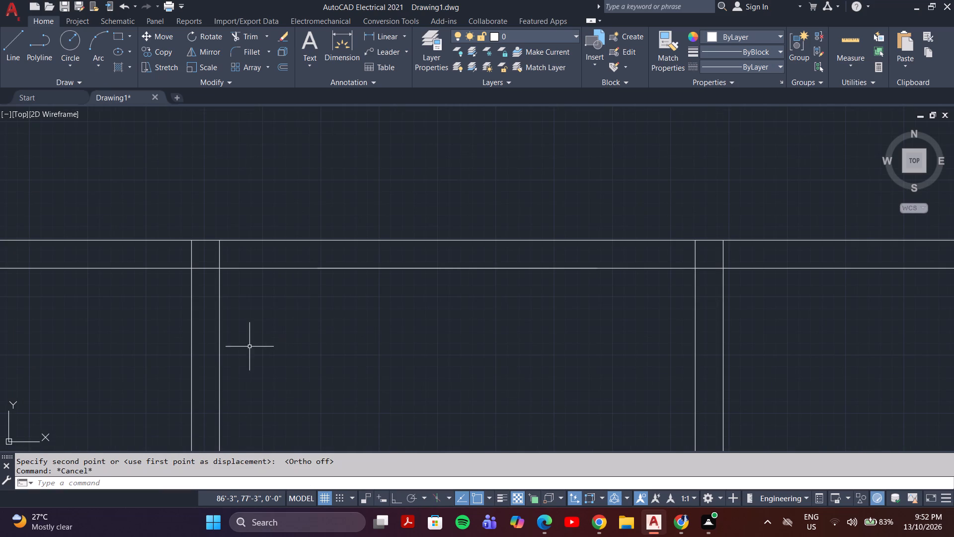
click(220, 335)
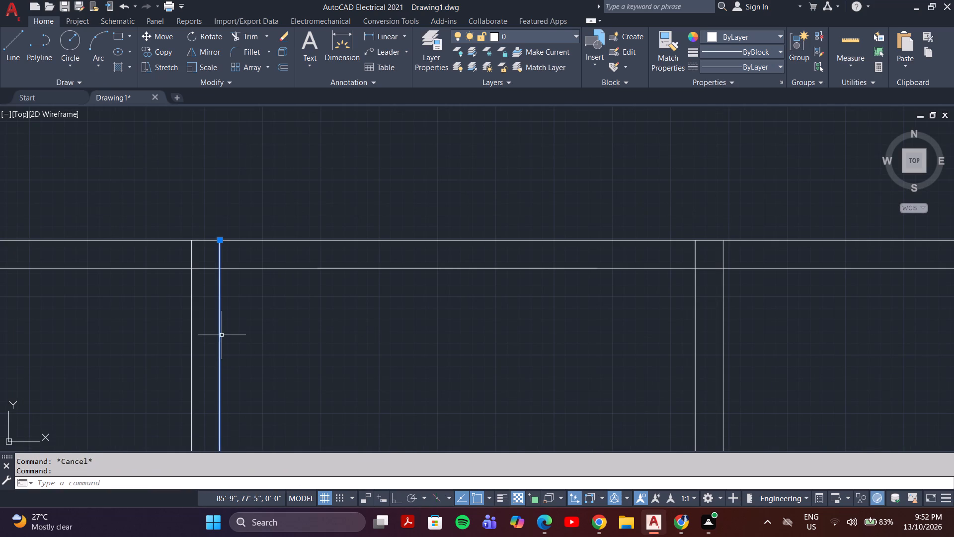
key(m)
key(Return)
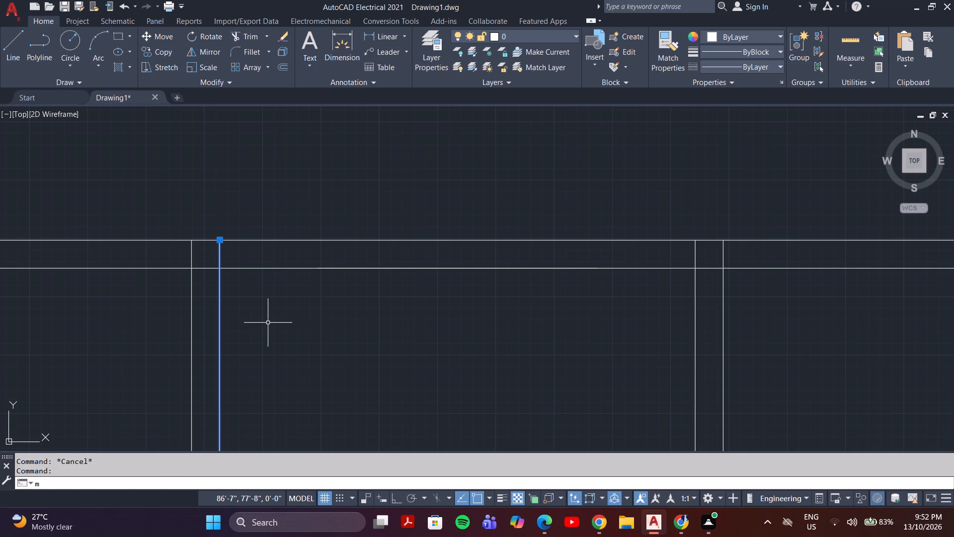
drag(219, 268, 231, 268)
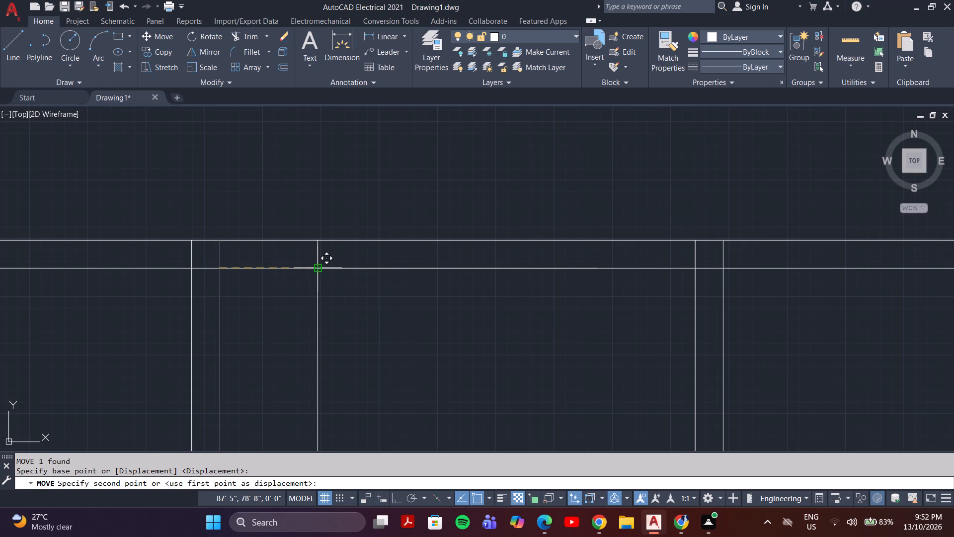
click(316, 269)
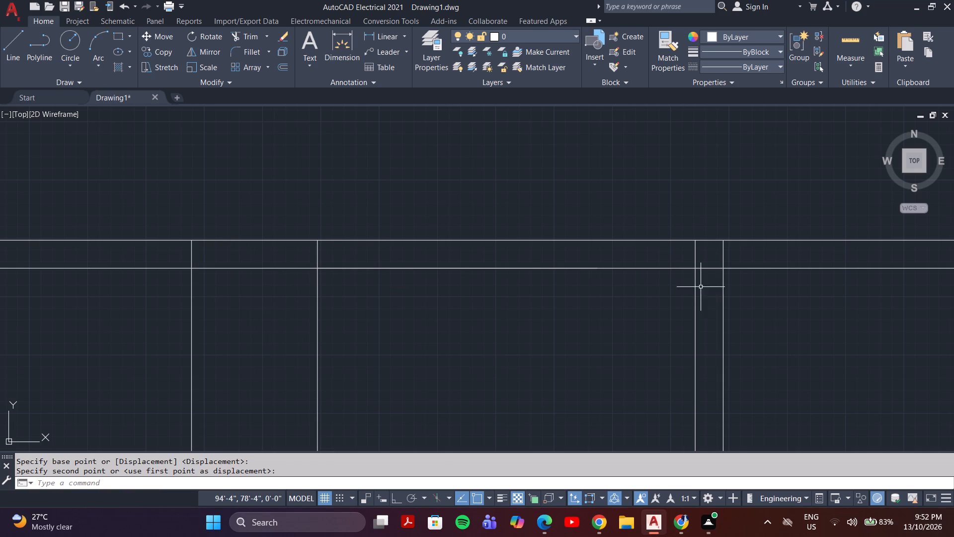
Move the left line of the third vertical partition wall onto the right endpoint of the 5' line.
click(696, 289)
key(m)
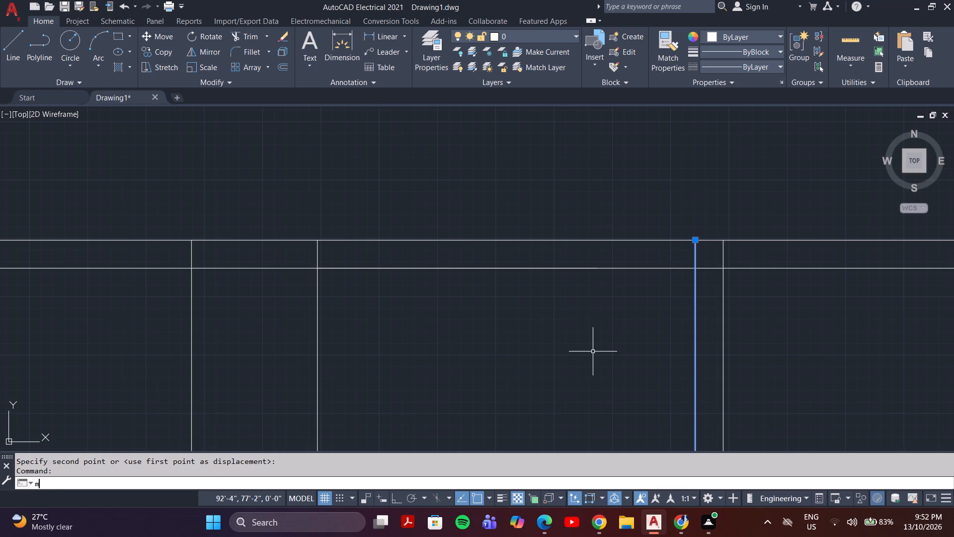
key(Return)
click(694, 268)
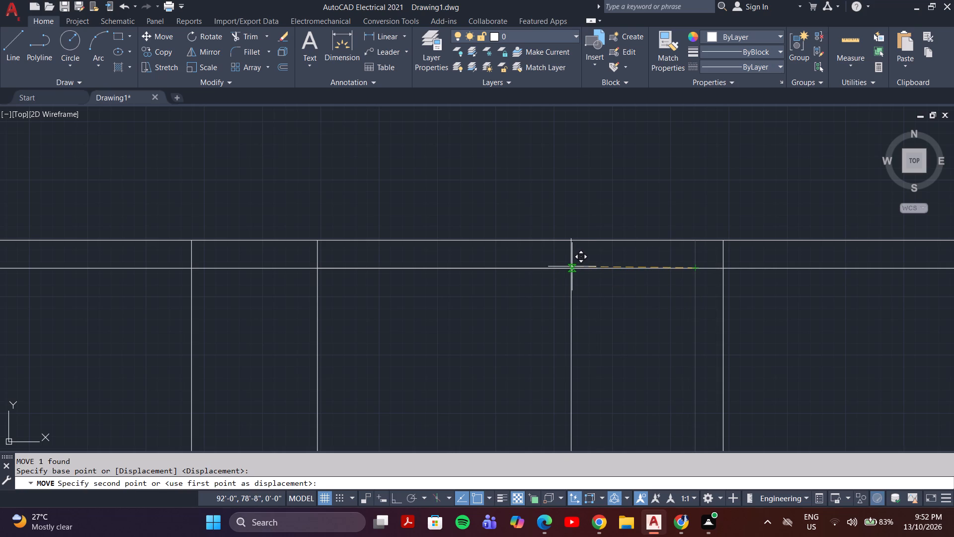
click(600, 267)
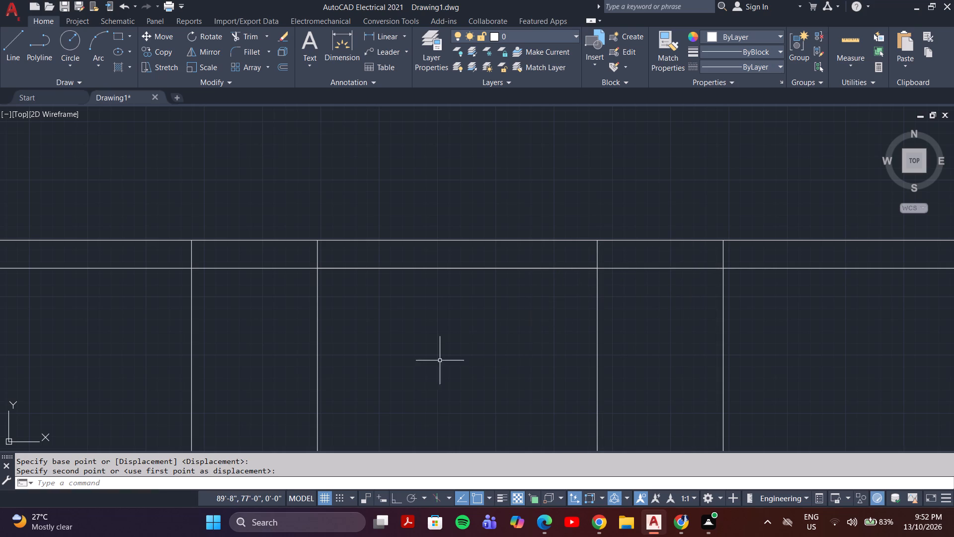
key(Escape)
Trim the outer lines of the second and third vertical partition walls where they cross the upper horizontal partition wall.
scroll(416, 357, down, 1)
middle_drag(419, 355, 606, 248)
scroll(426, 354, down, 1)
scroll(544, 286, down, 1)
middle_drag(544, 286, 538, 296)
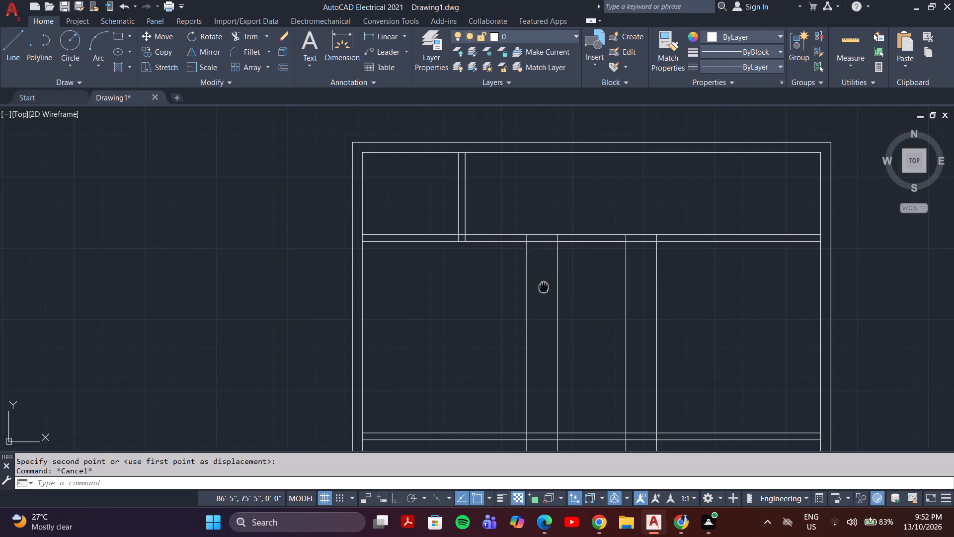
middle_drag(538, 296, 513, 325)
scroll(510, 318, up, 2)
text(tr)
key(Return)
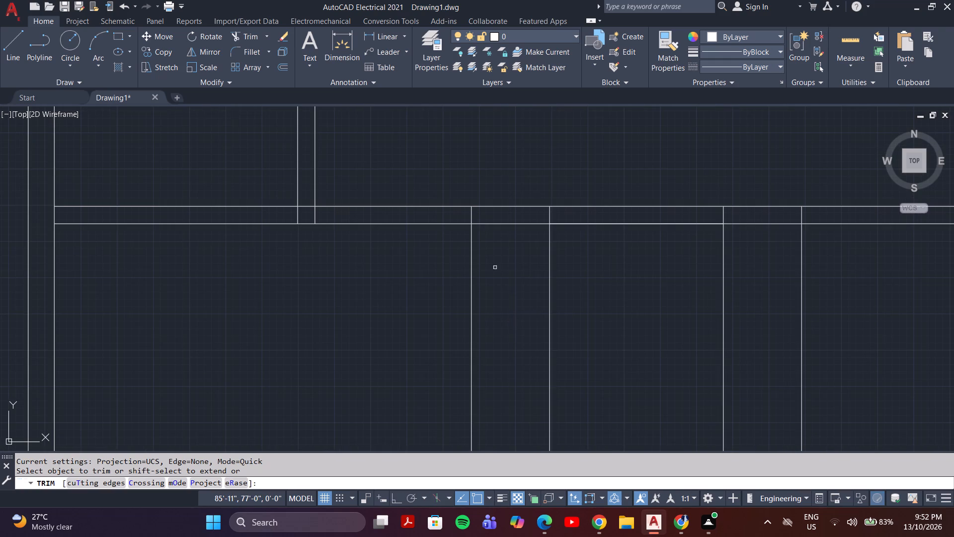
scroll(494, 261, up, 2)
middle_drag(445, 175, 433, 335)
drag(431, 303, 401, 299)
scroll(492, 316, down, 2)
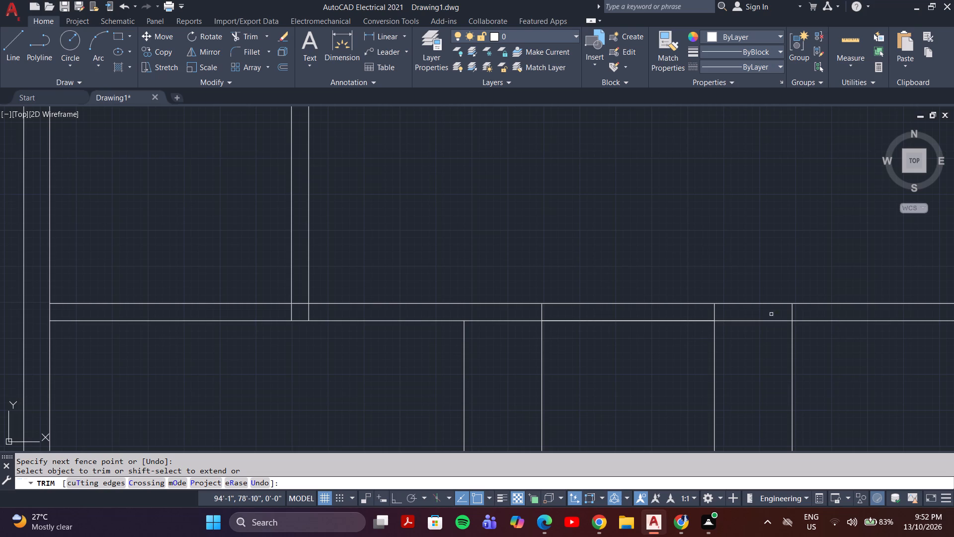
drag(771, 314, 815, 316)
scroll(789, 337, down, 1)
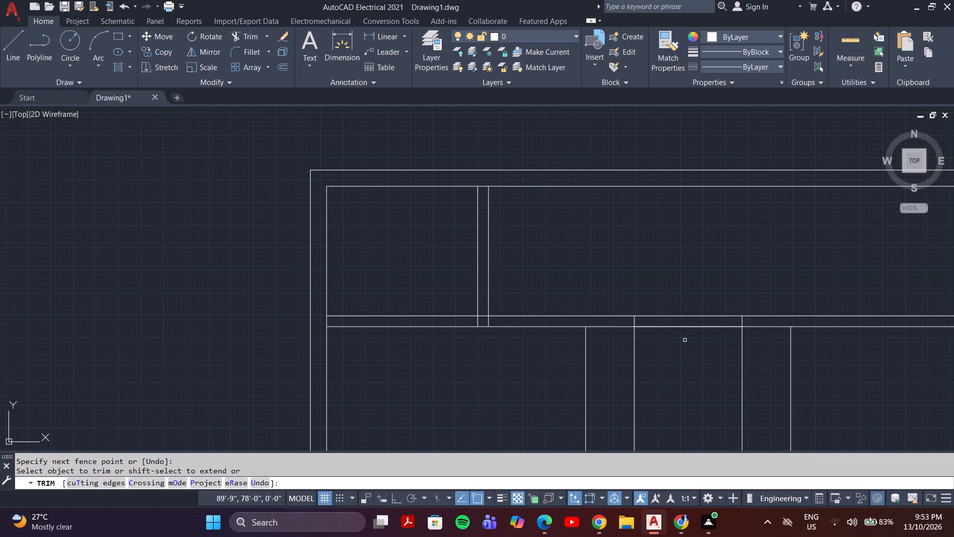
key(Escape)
Erase the old outer lines of the second and third vertical partition walls on both sides of the 5' middle room.
click(585, 382)
key(Delete)
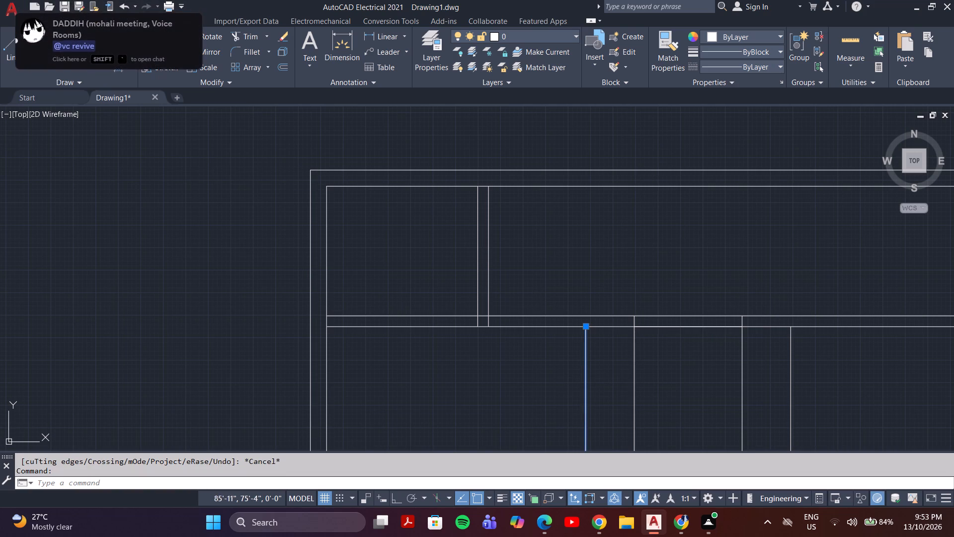
click(792, 377)
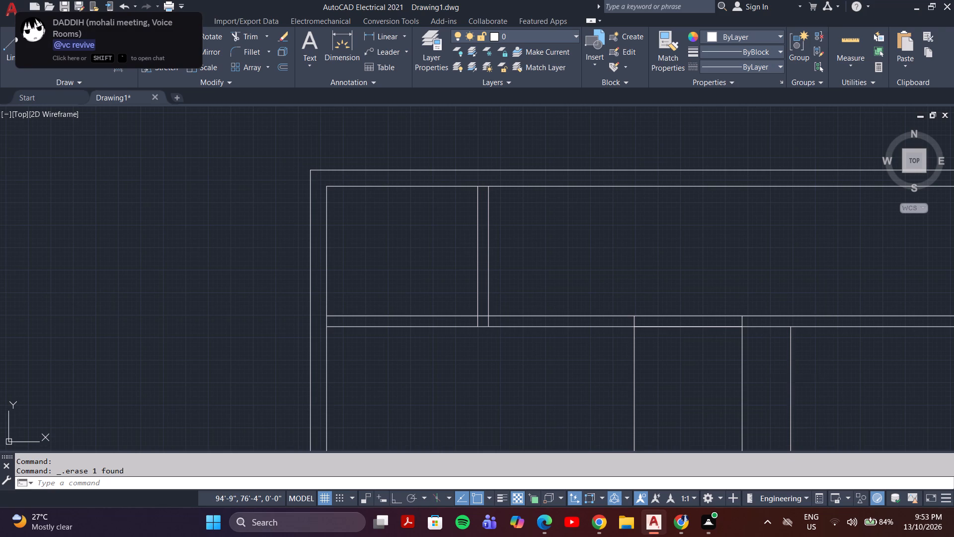
key(Delete)
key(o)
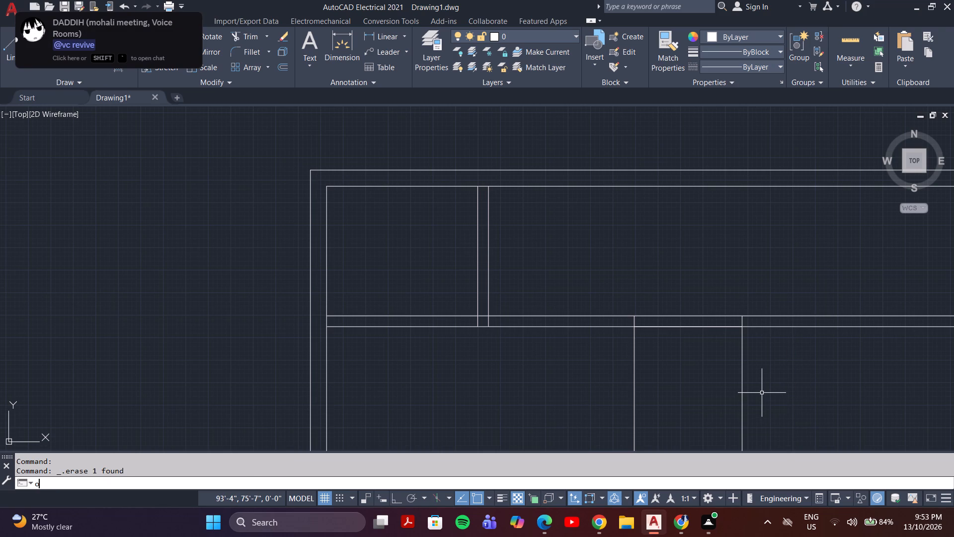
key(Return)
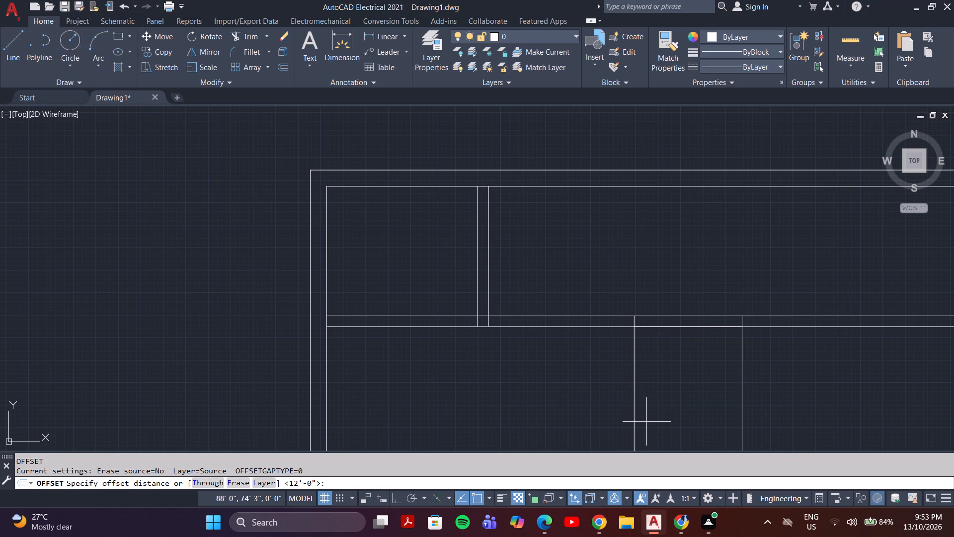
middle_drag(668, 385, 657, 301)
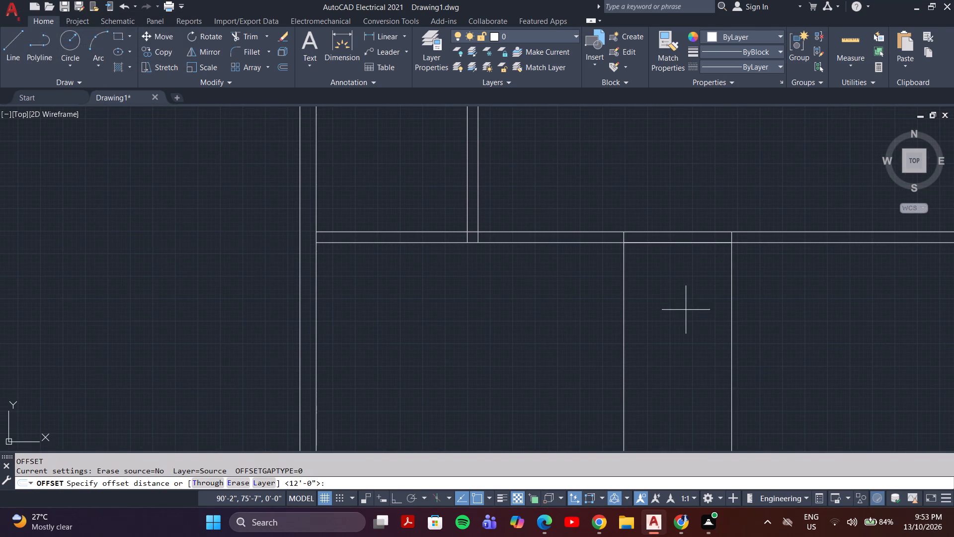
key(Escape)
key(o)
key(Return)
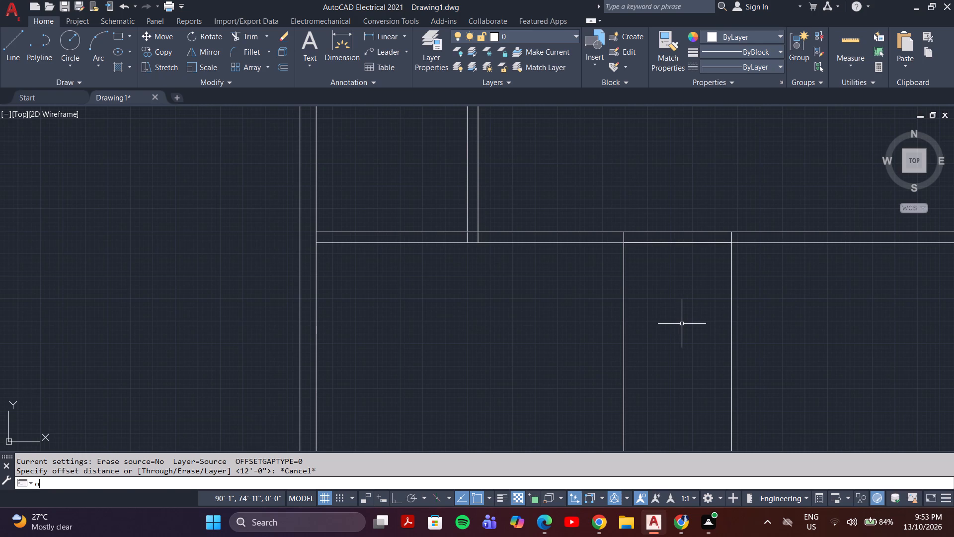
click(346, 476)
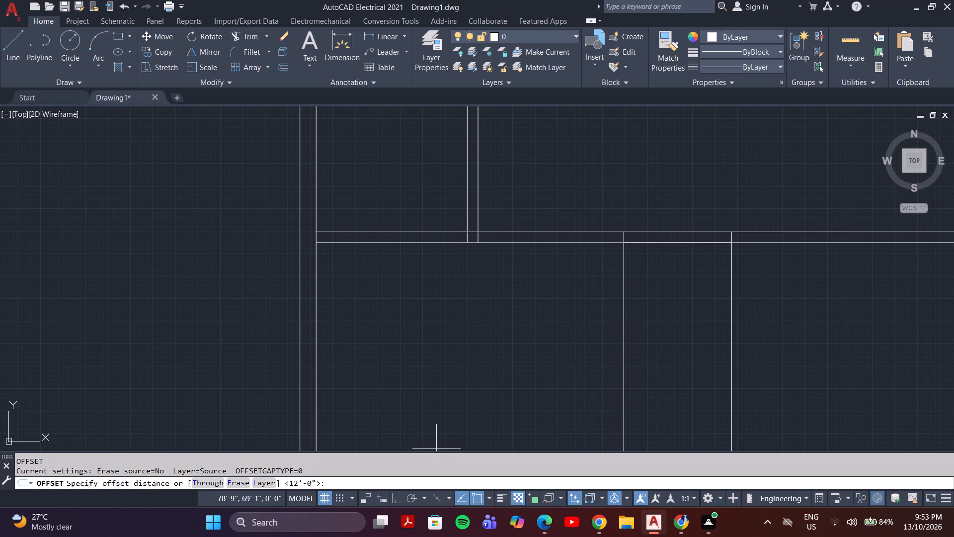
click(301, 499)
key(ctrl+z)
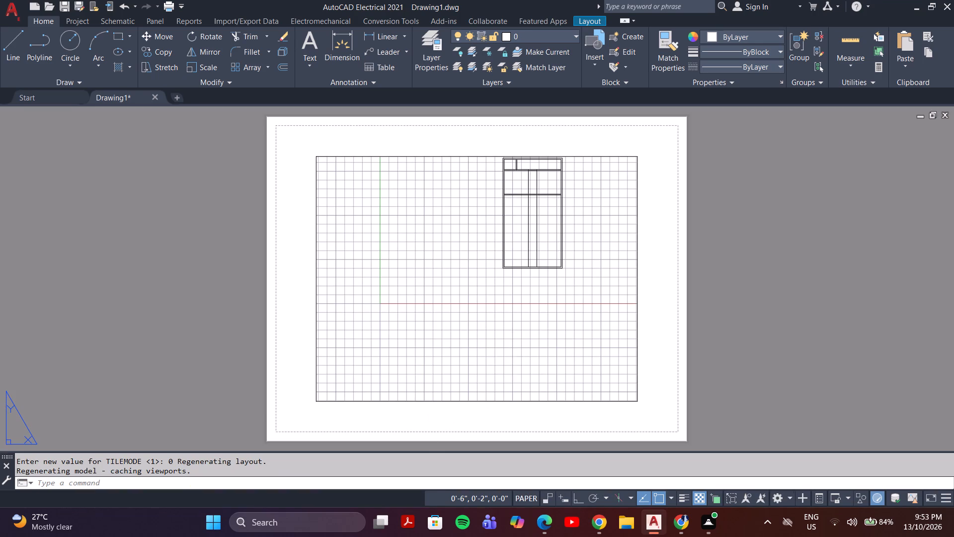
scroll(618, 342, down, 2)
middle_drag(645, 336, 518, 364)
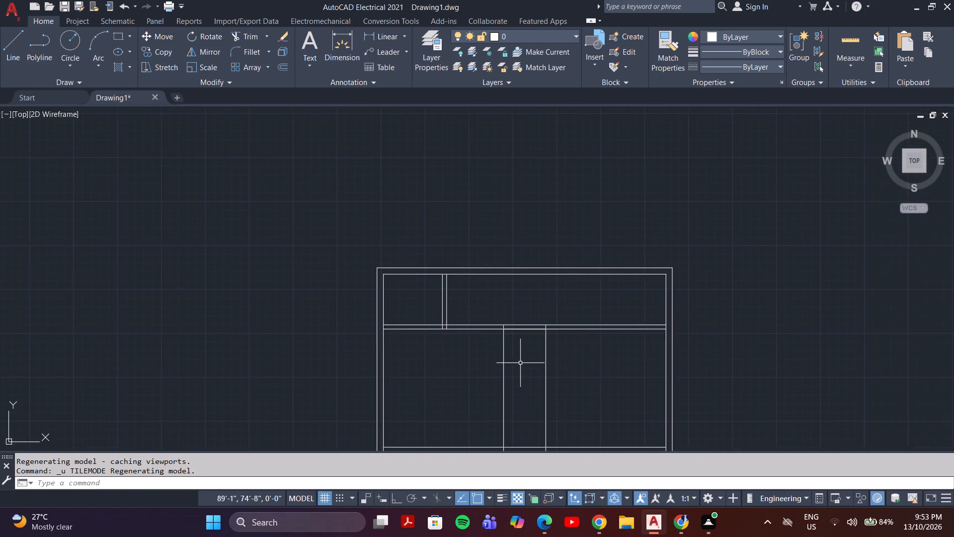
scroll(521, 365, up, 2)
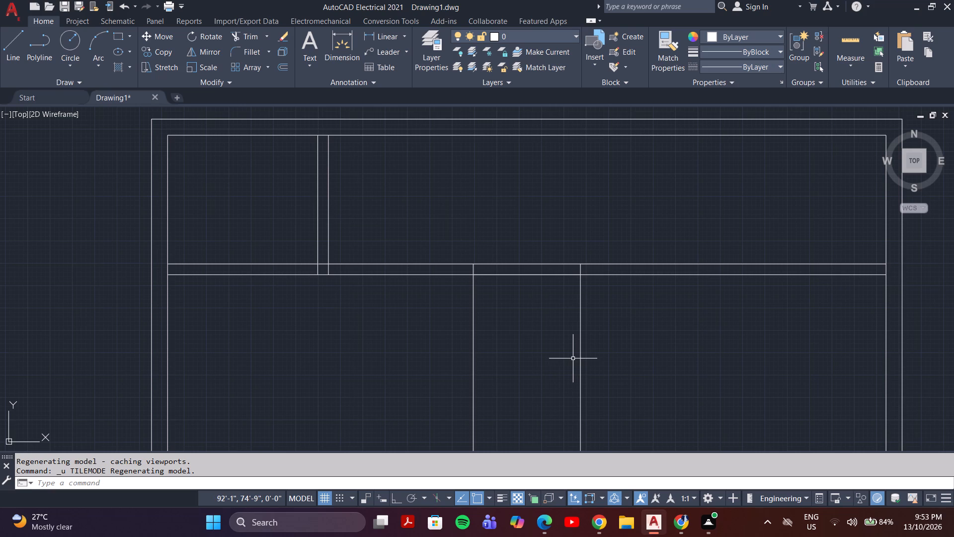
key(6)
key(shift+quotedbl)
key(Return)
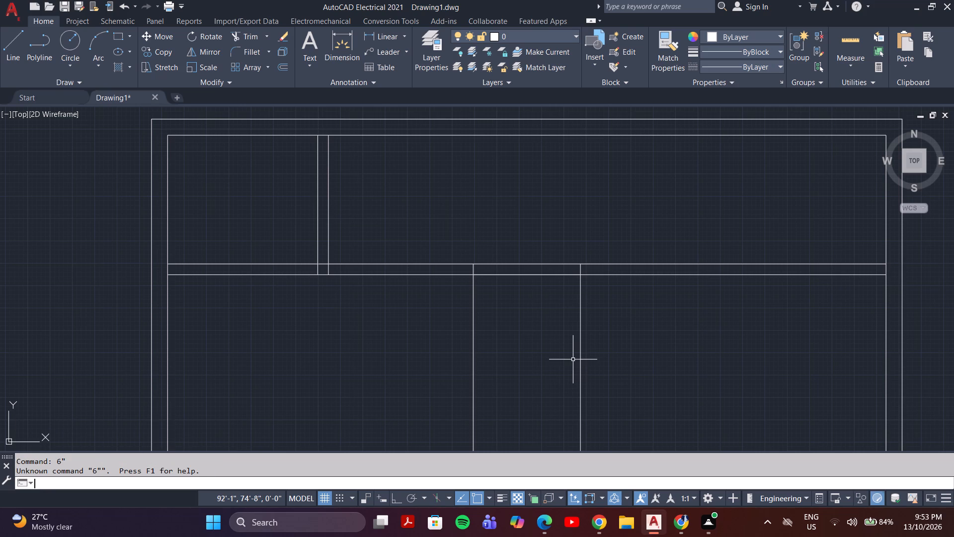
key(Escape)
Offset the two side lines of the 5' middle room 6" outward to rebuild the second and third vertical partition walls.
key(o)
key(Return)
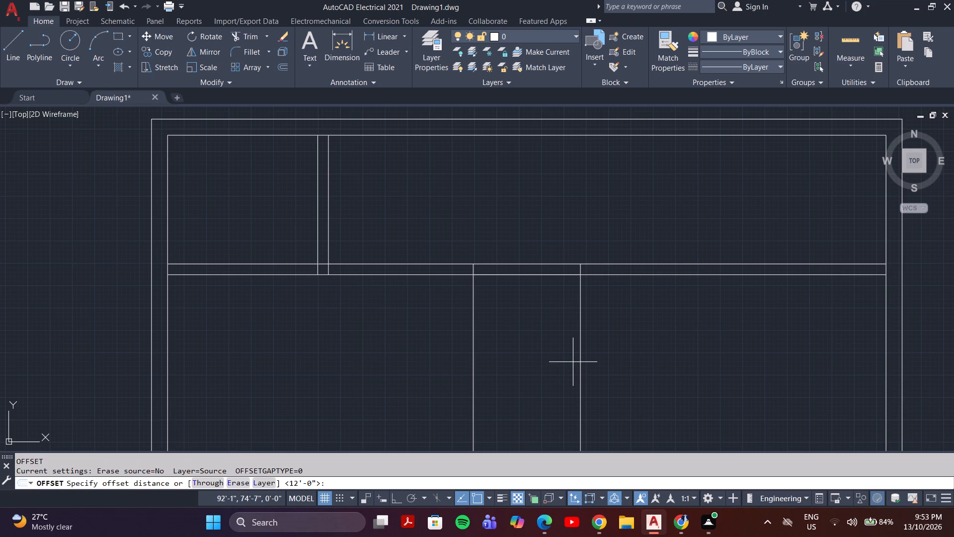
key(6)
key(shift+quotedbl)
key(Return)
click(580, 349)
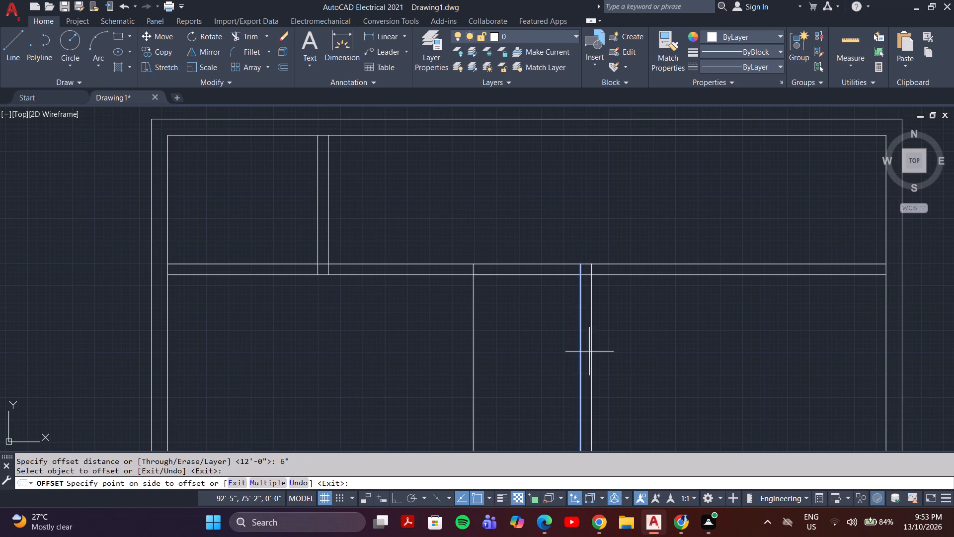
click(592, 352)
click(475, 359)
click(461, 357)
scroll(456, 355, down, 2)
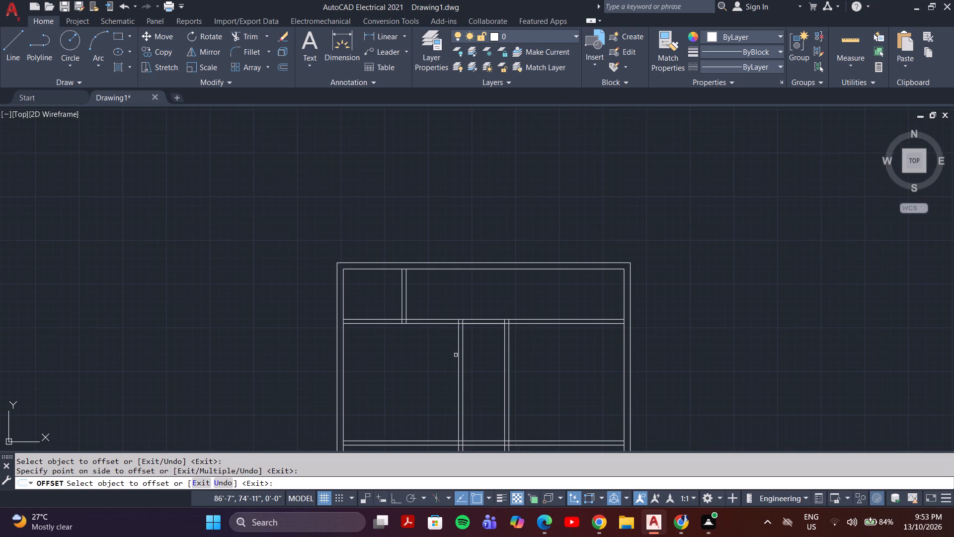
middle_drag(382, 364, 426, 333)
key(Escape)
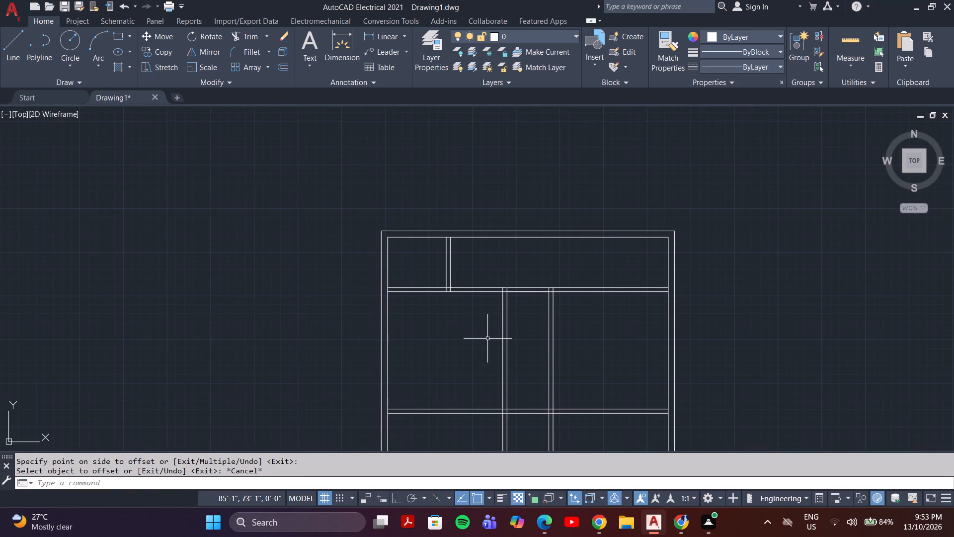
Offset the left line of the second vertical wall and the right line of the third 12' outward, away from the middle room.
key(o)
key(Return)
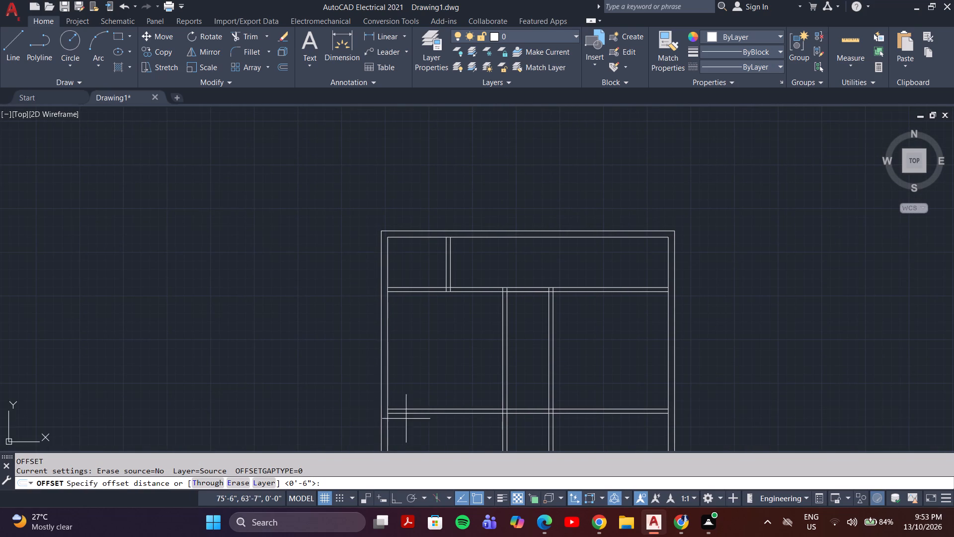
click(367, 481)
text(12)
key(apostrophe)
key(Return)
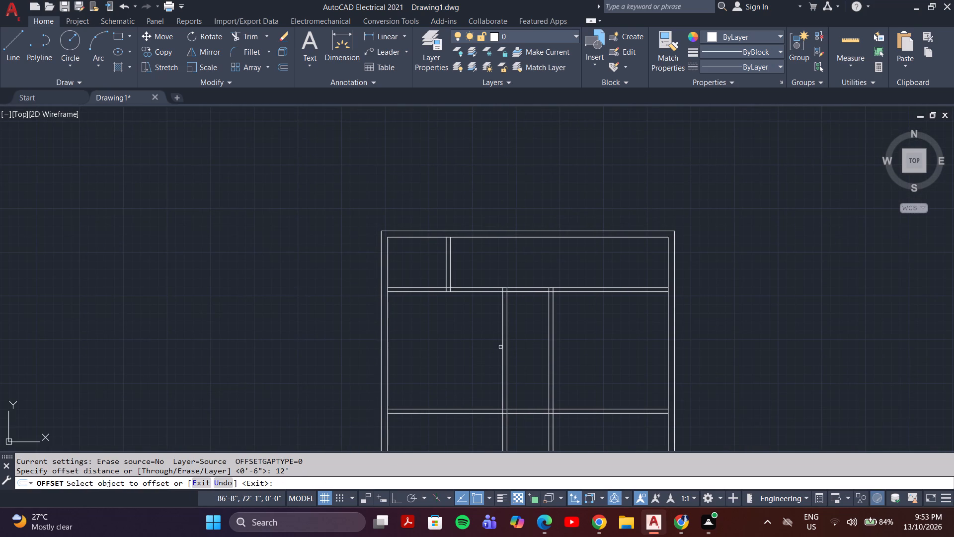
click(500, 347)
click(503, 342)
click(428, 358)
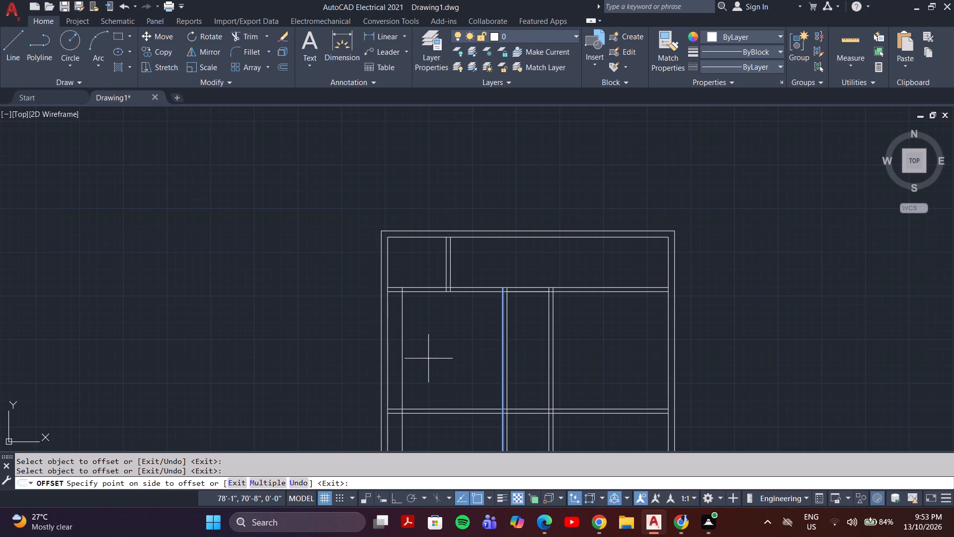
click(554, 339)
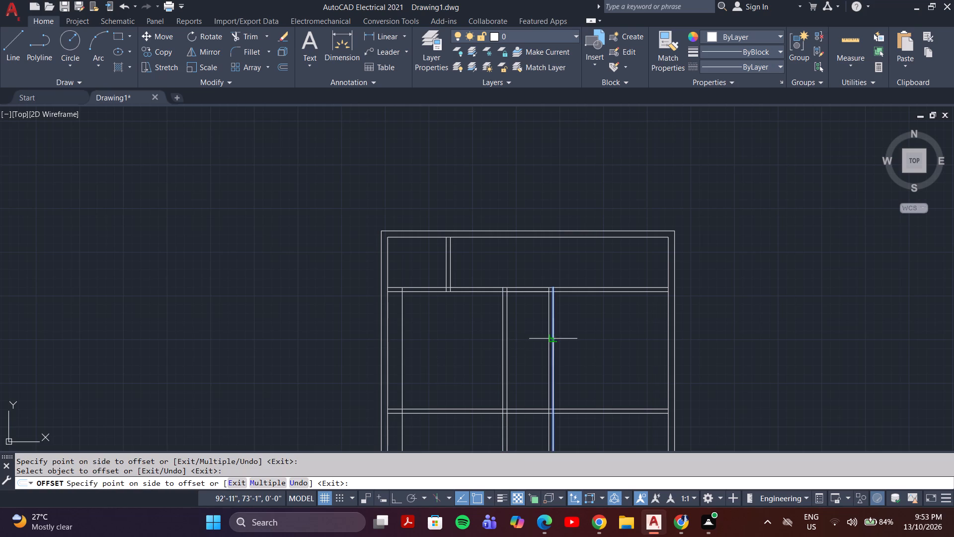
click(586, 338)
scroll(582, 331, up, 2)
middle_drag(731, 307, 679, 307)
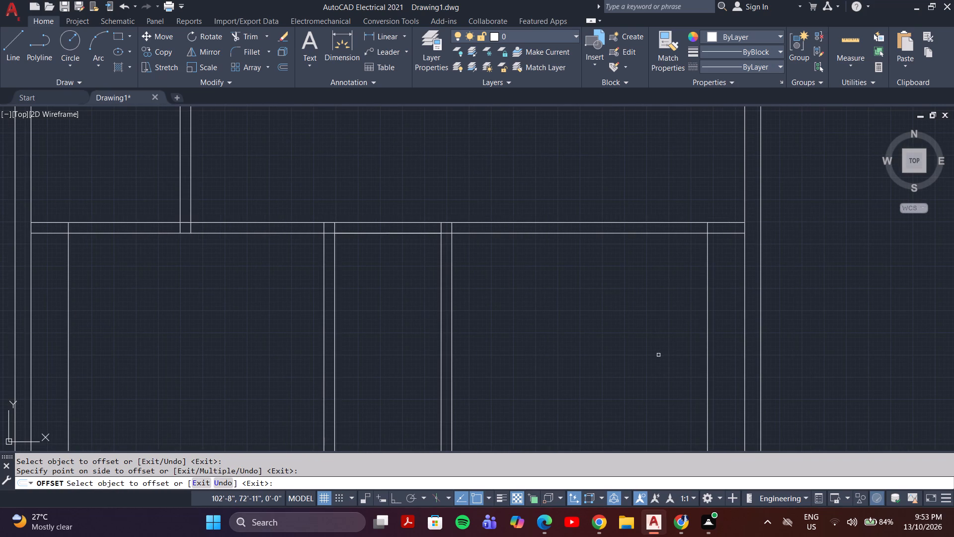
click(707, 330)
key(Escape)
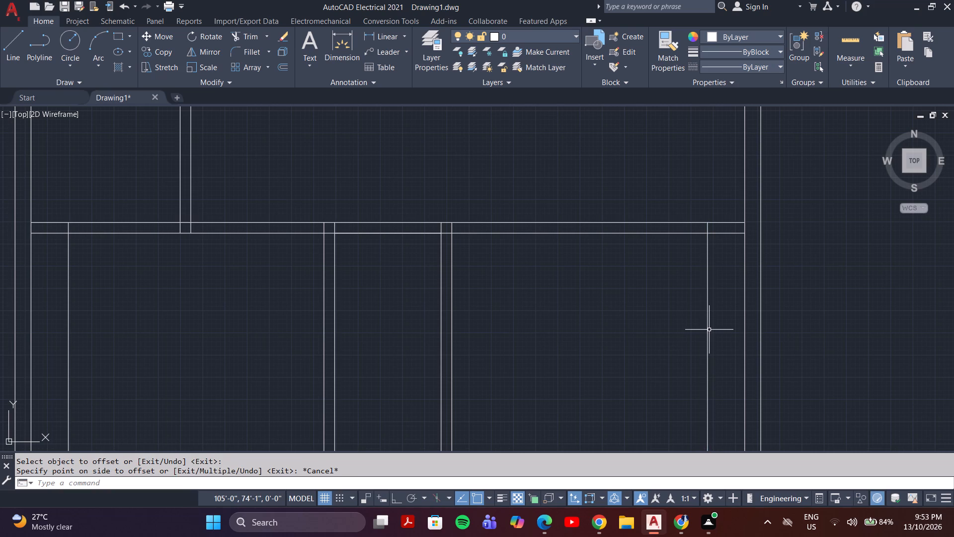
Offset both new outermost vertical lines 6" outward, toward the side outer walls, to give them wall thickness.
key(o)
key(Return)
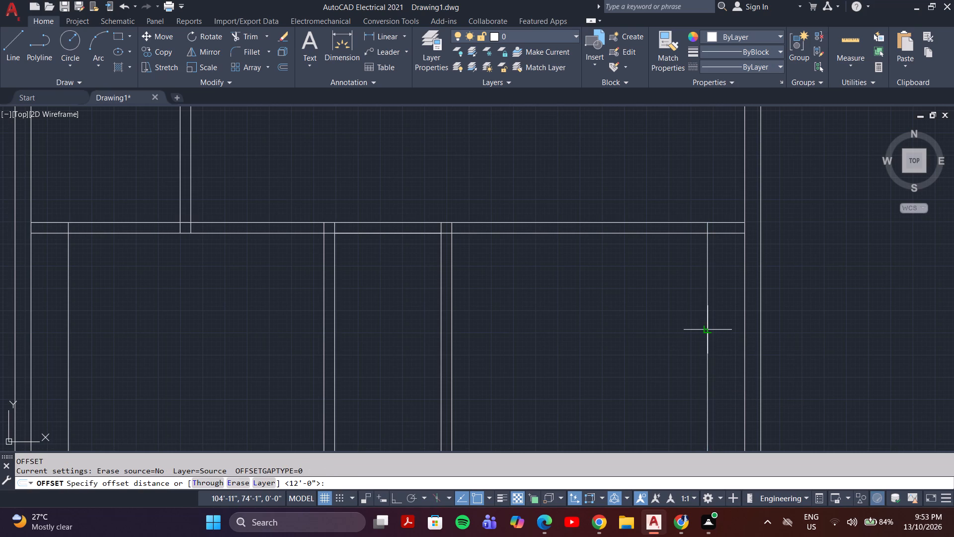
text(6")
key(Return)
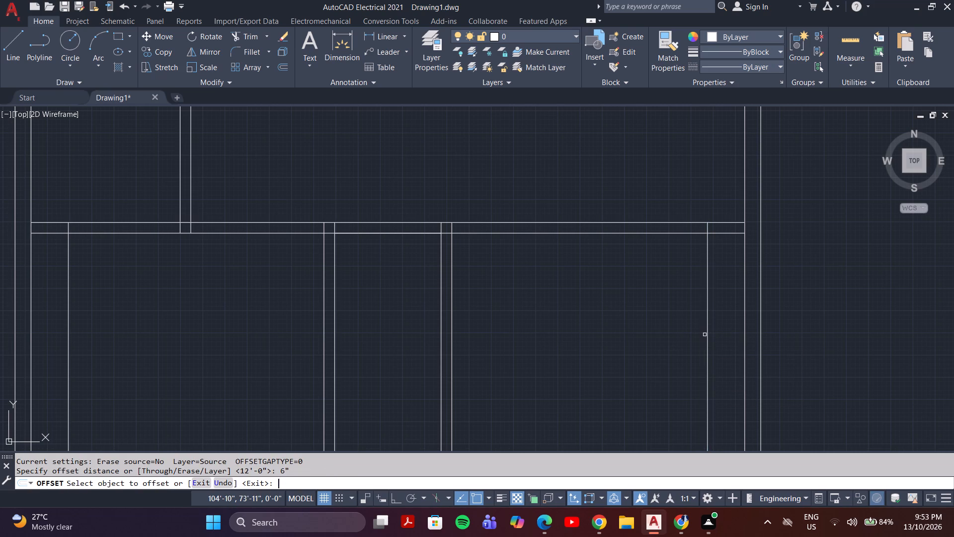
click(705, 333)
click(707, 333)
click(715, 334)
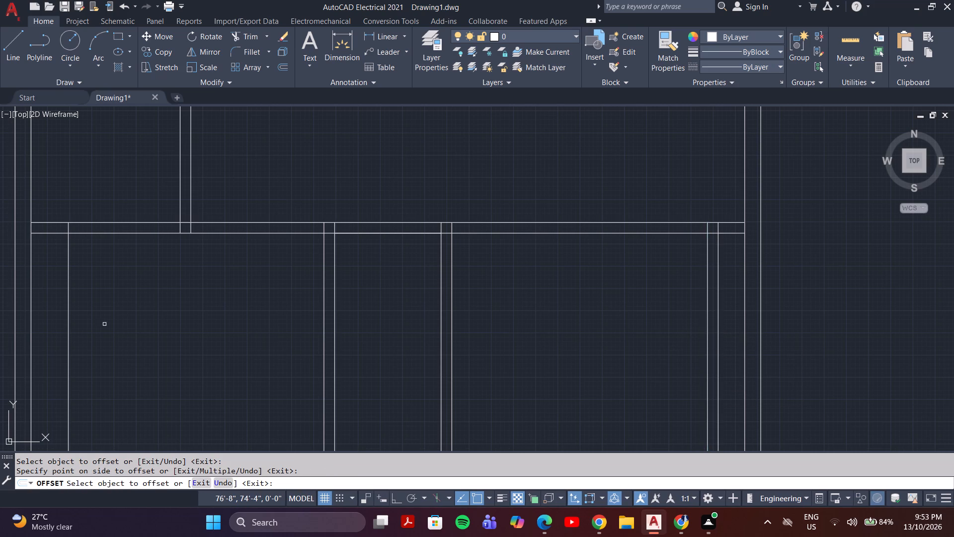
middle_drag(104, 324, 313, 295)
click(276, 295)
click(269, 297)
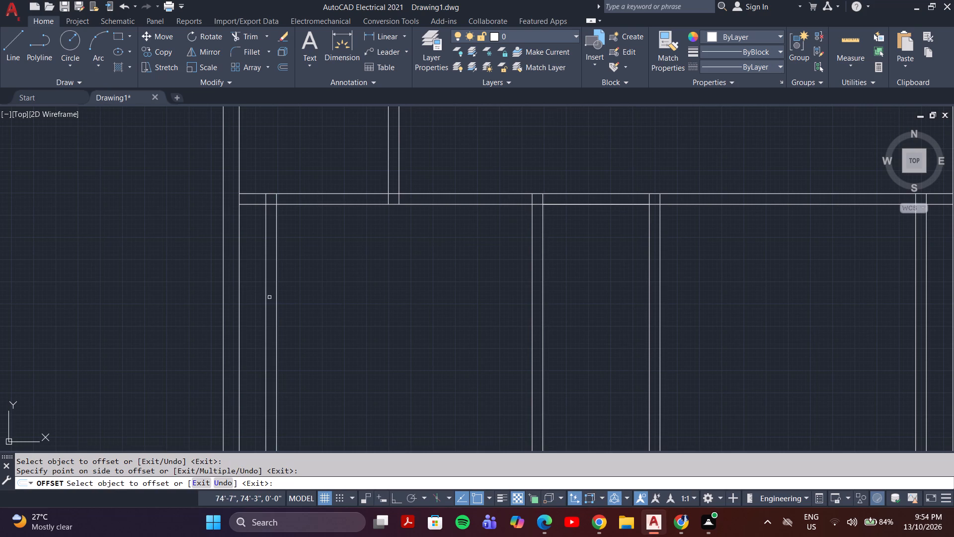
scroll(361, 280, down, 1)
scroll(403, 303, down, 1)
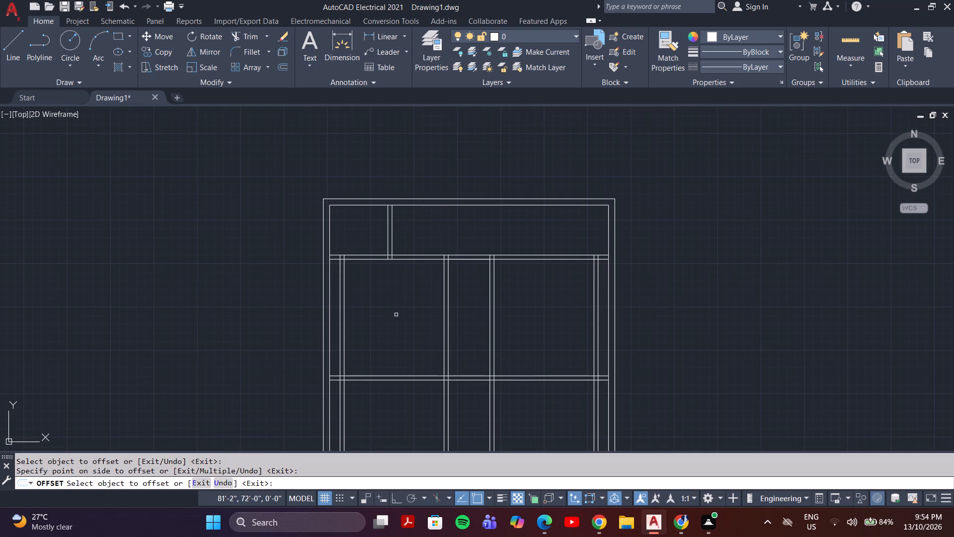
middle_drag(396, 314, 474, 294)
scroll(473, 293, up, 1)
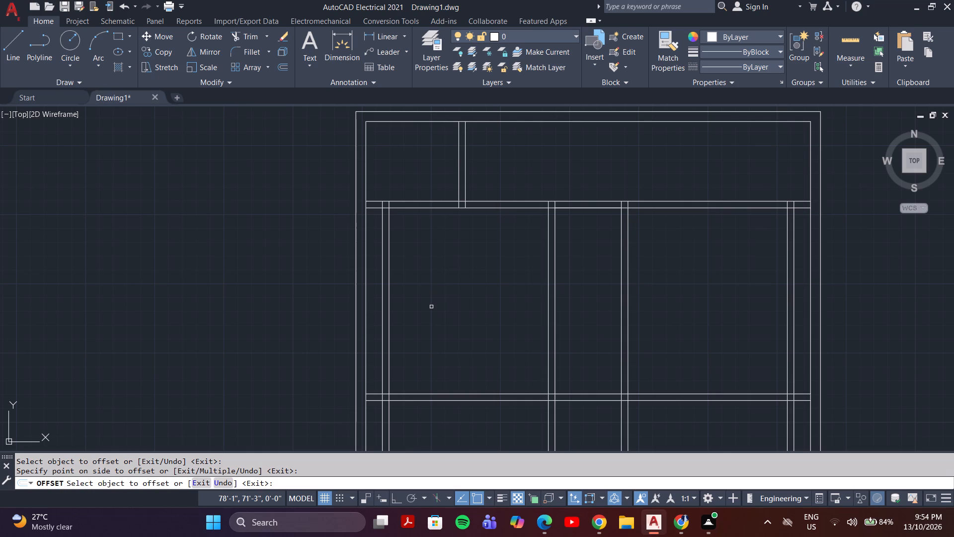
key(Escape)
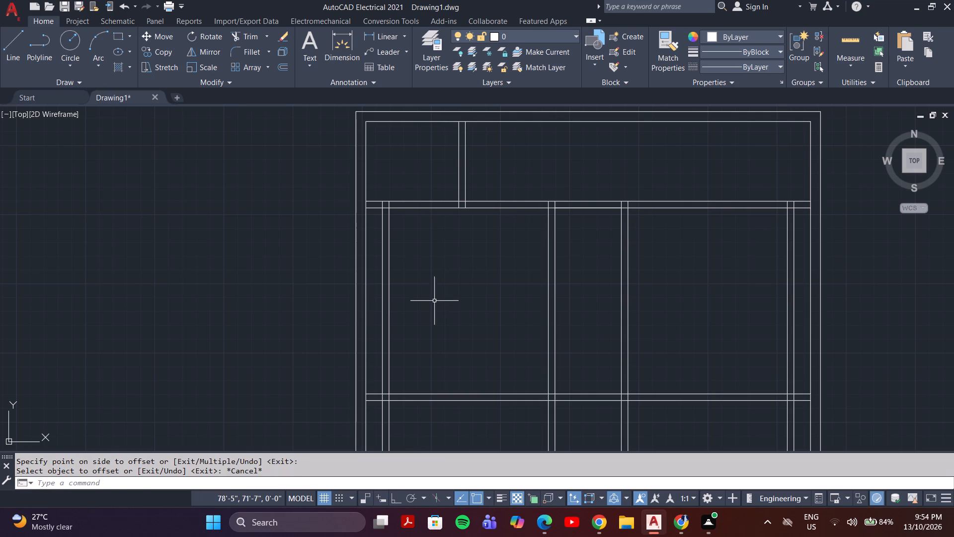
Erase both lines of the new vertical partition wall beside the left outer wall.
click(415, 293)
click(382, 315)
key(Delete)
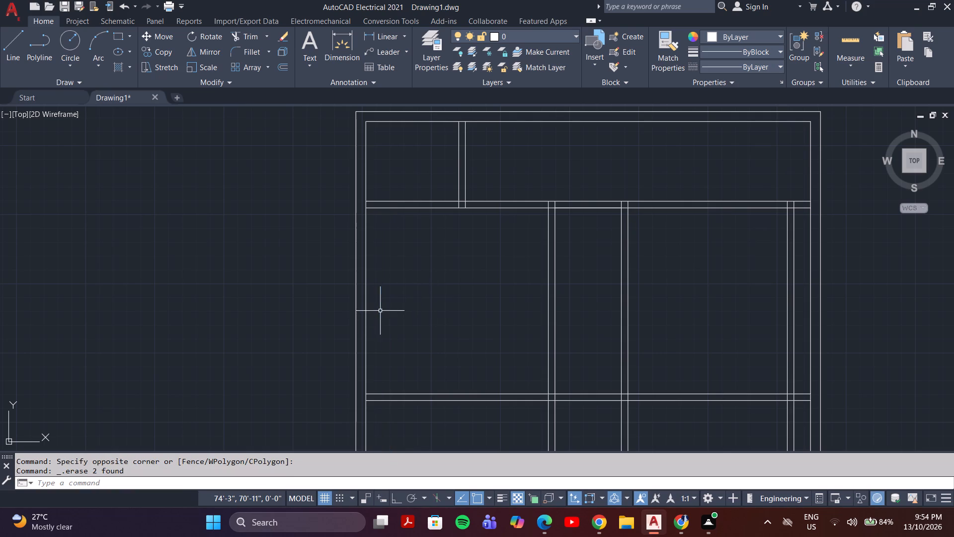
Measure the room between the third vertical partition wall and the new right-hand partition wall.
scroll(650, 294, up, 1)
scroll(228, 67, down, 2)
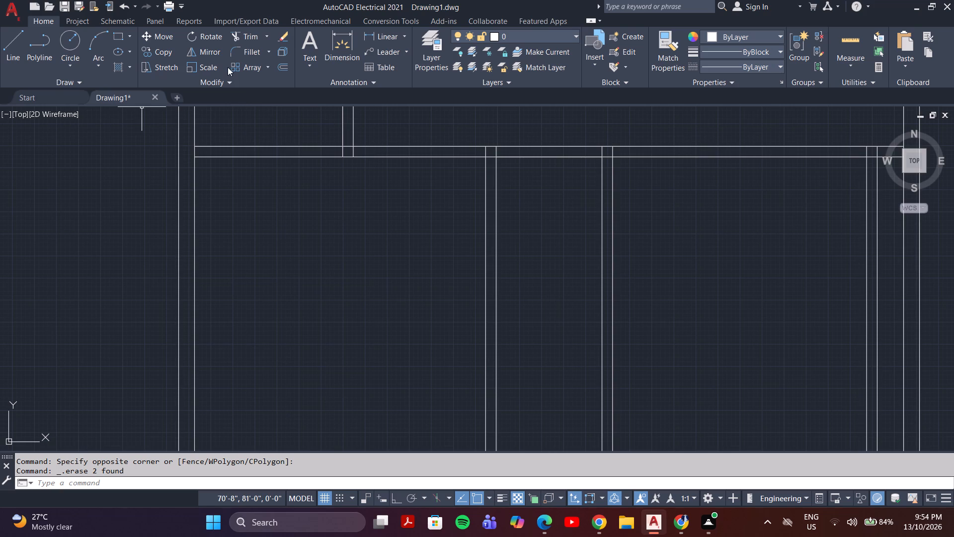
scroll(326, 140, down, 1)
middle_drag(559, 234, 542, 256)
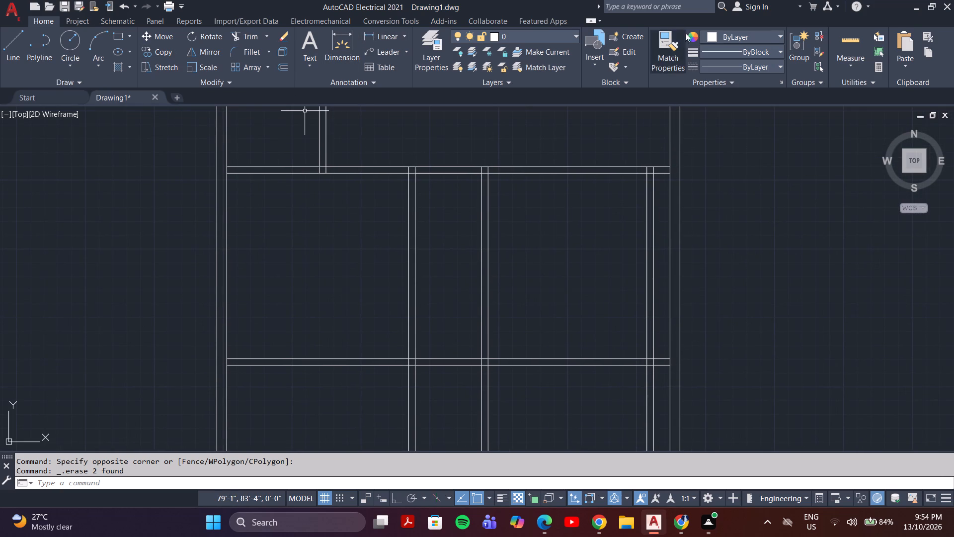
click(862, 44)
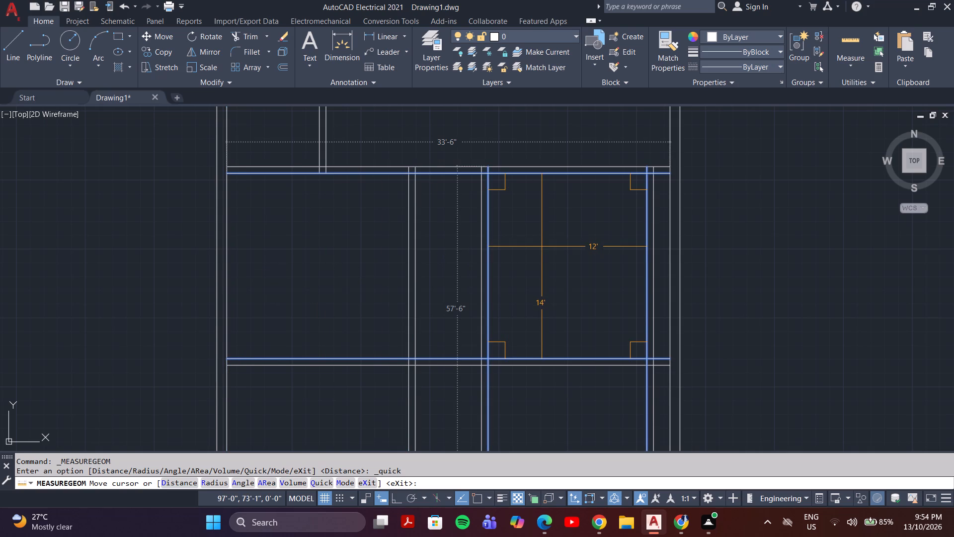
key(Escape)
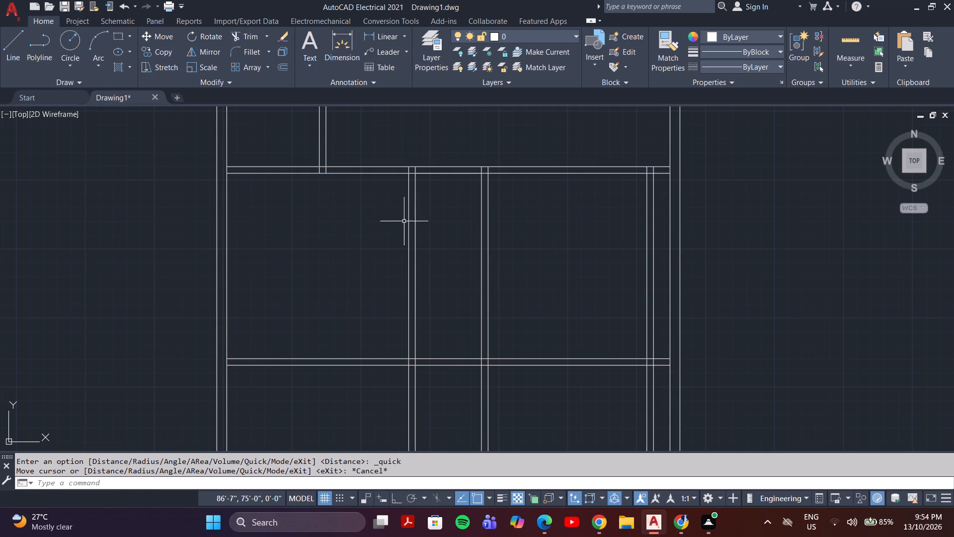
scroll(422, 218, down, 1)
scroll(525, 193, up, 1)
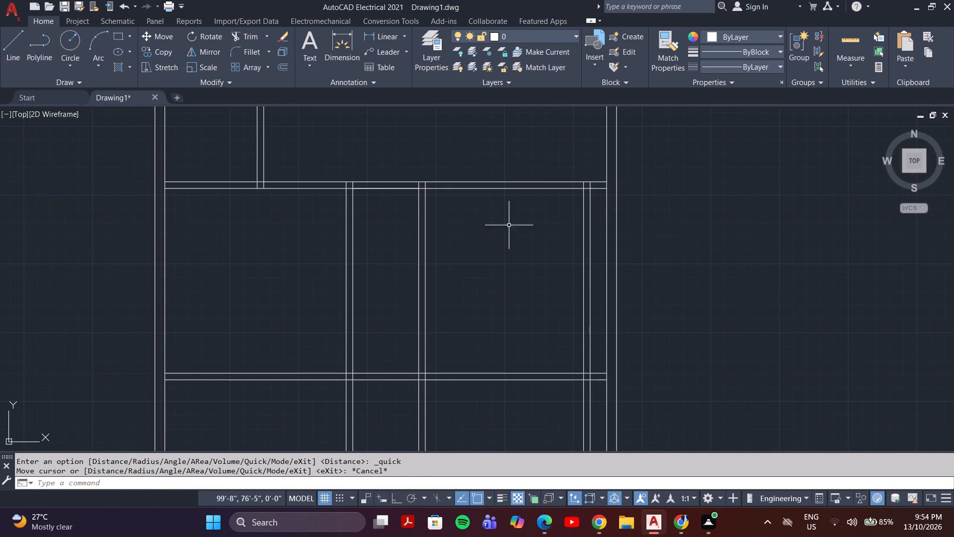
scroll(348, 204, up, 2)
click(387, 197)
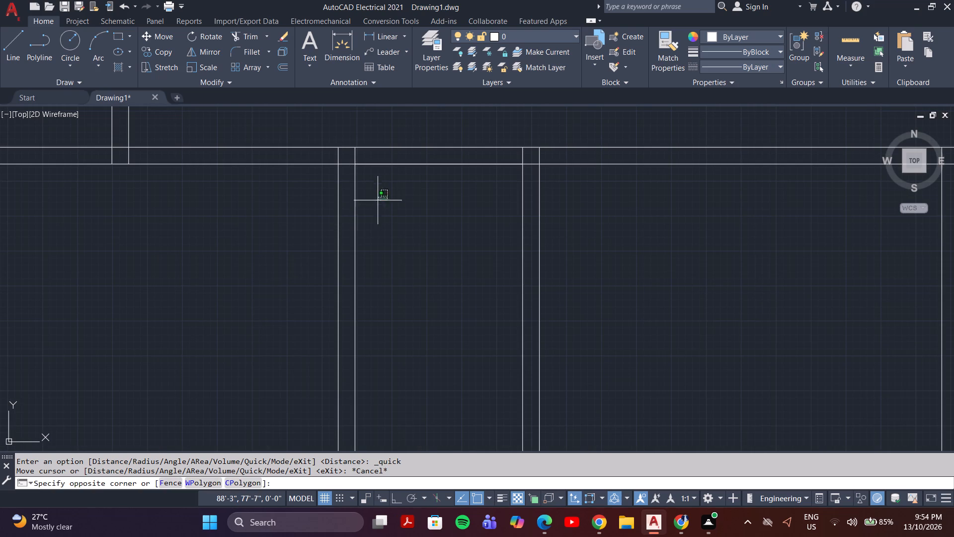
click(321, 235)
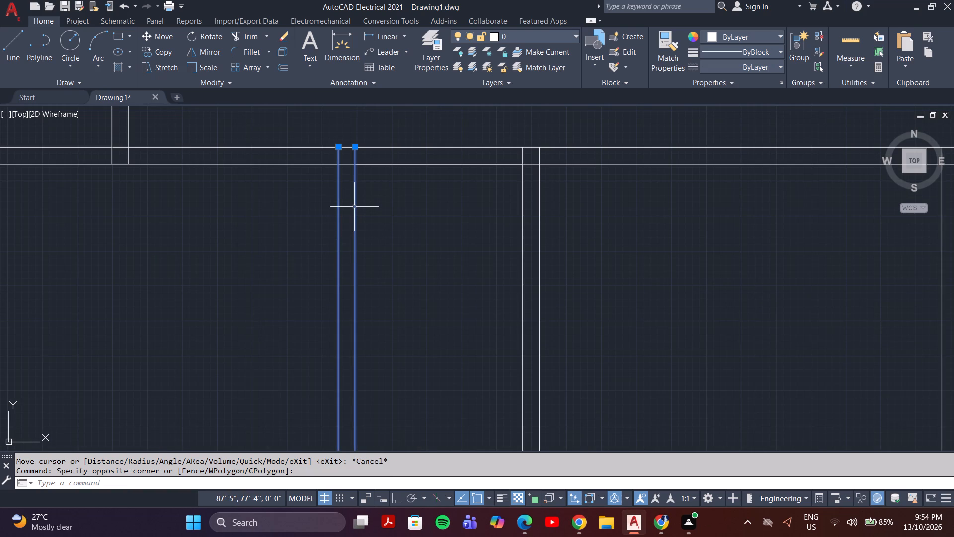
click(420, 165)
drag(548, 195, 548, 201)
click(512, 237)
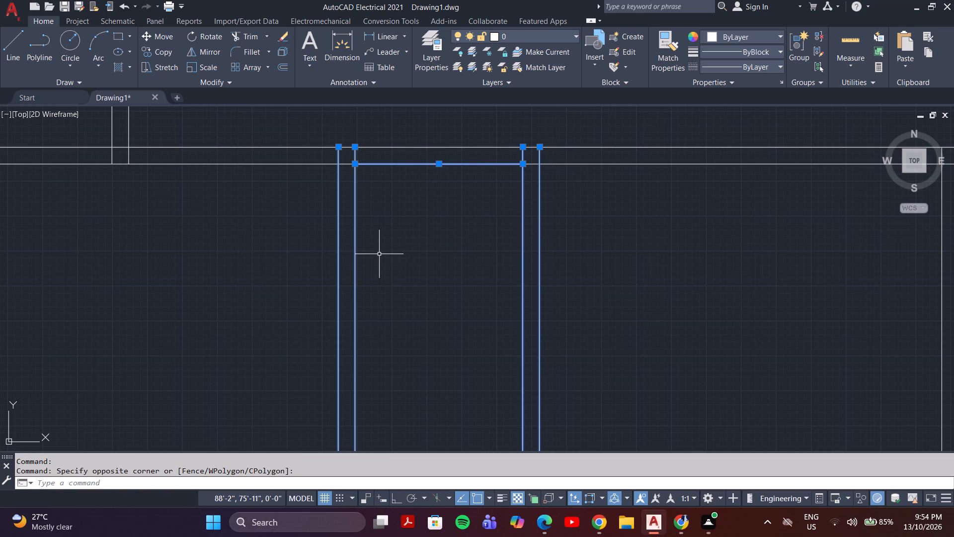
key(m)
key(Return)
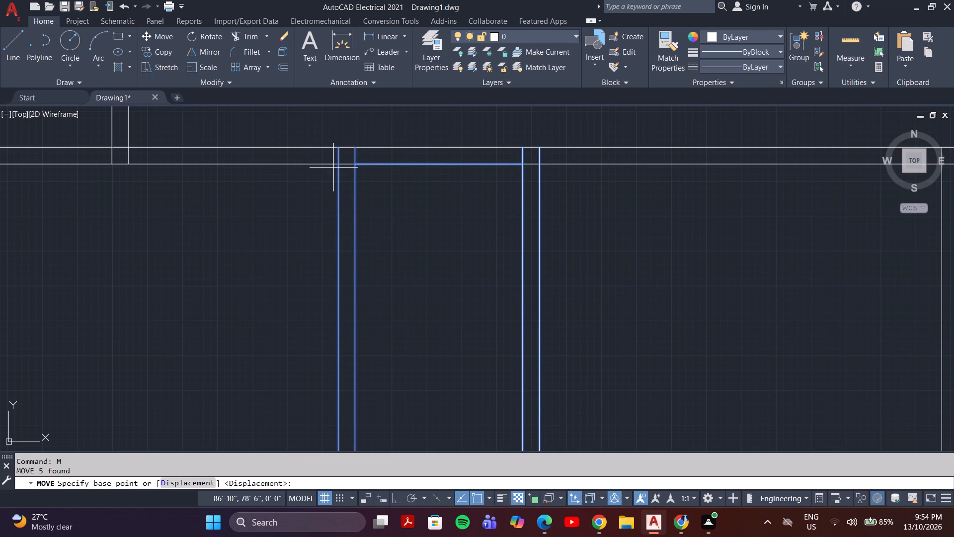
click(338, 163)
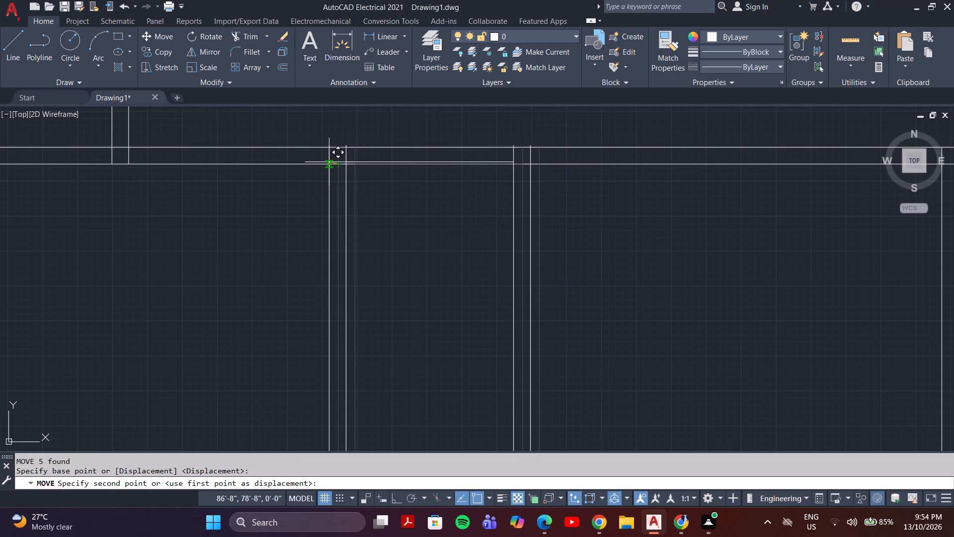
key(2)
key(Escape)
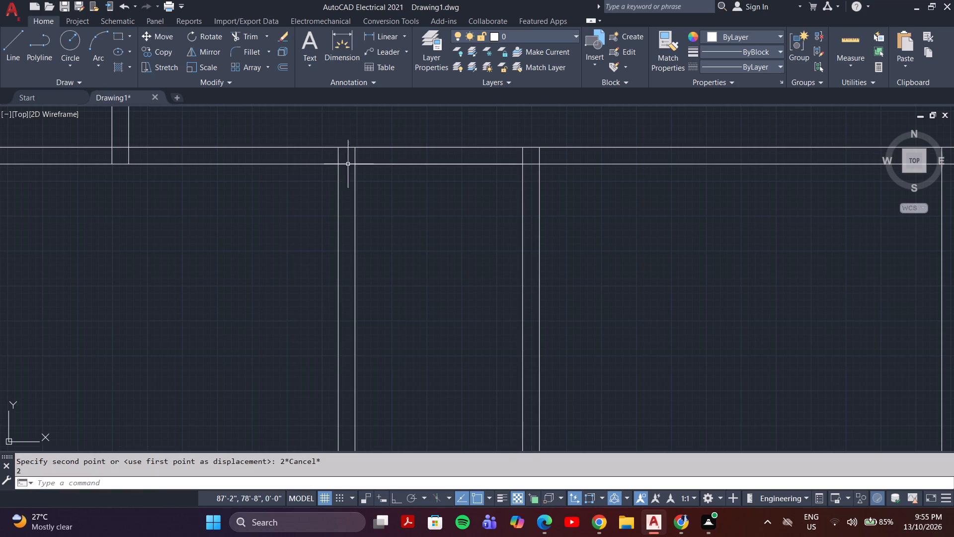
Measure the gap beside the right outer wall and the width of the room left of the second vertical partition wall.
click(848, 33)
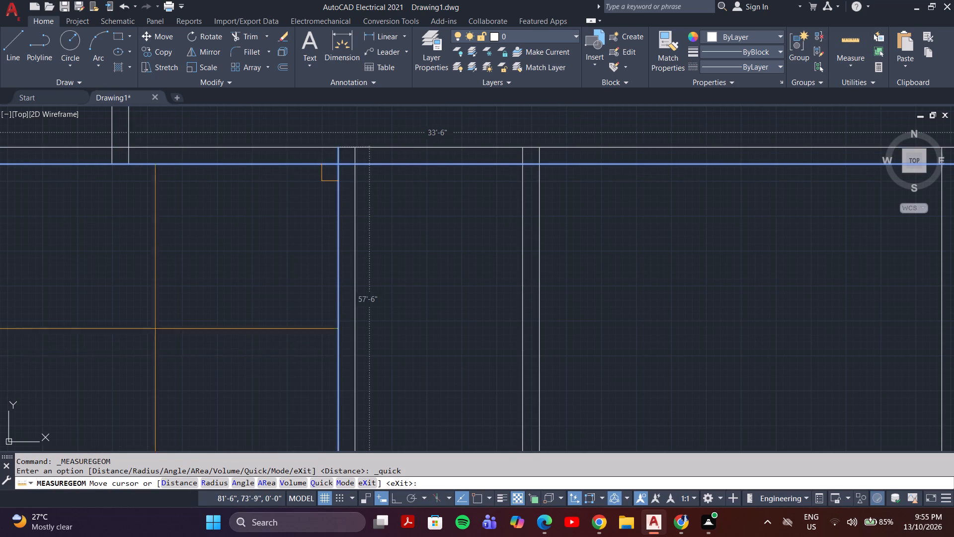
scroll(189, 311, down, 1)
middle_drag(191, 310, 377, 254)
scroll(326, 287, down, 1)
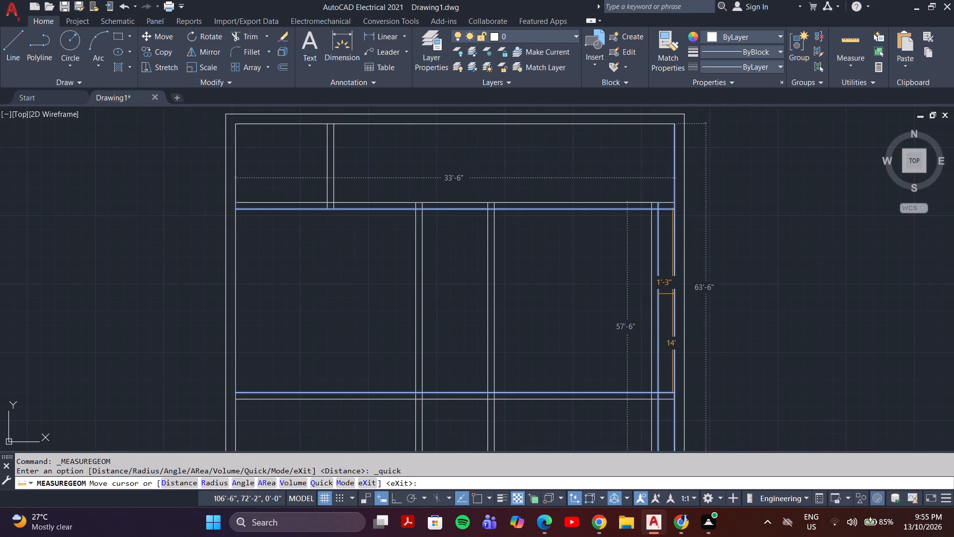
scroll(672, 294, up, 3)
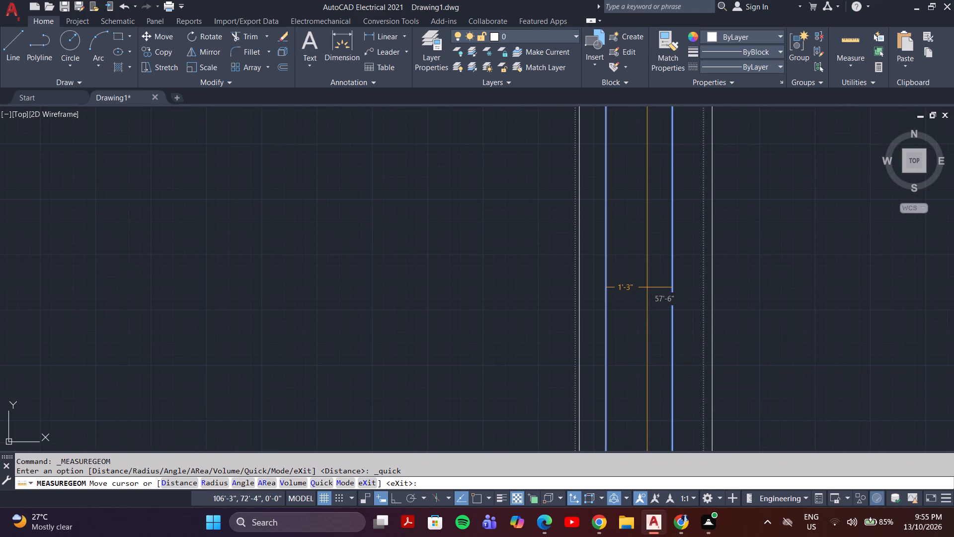
scroll(647, 287, down, 2)
middle_drag(492, 270, 644, 278)
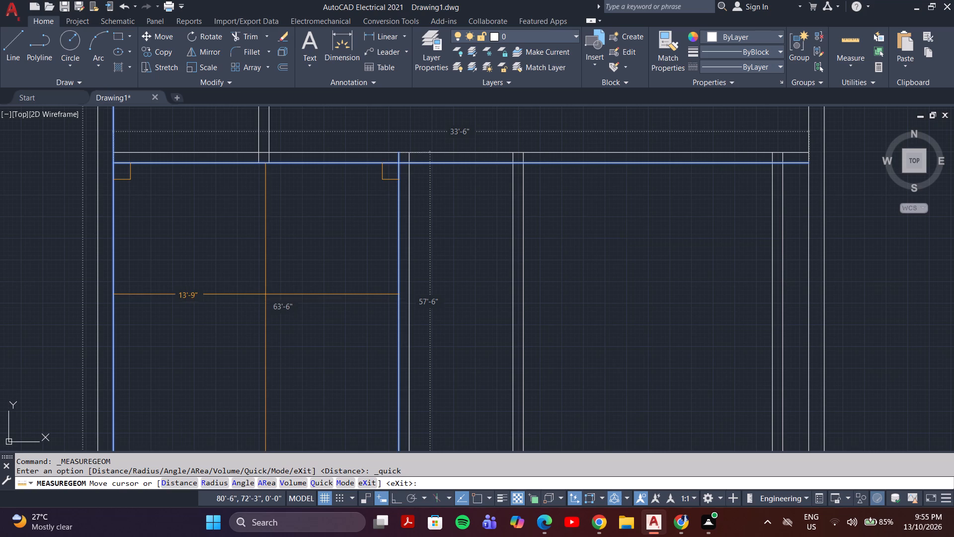
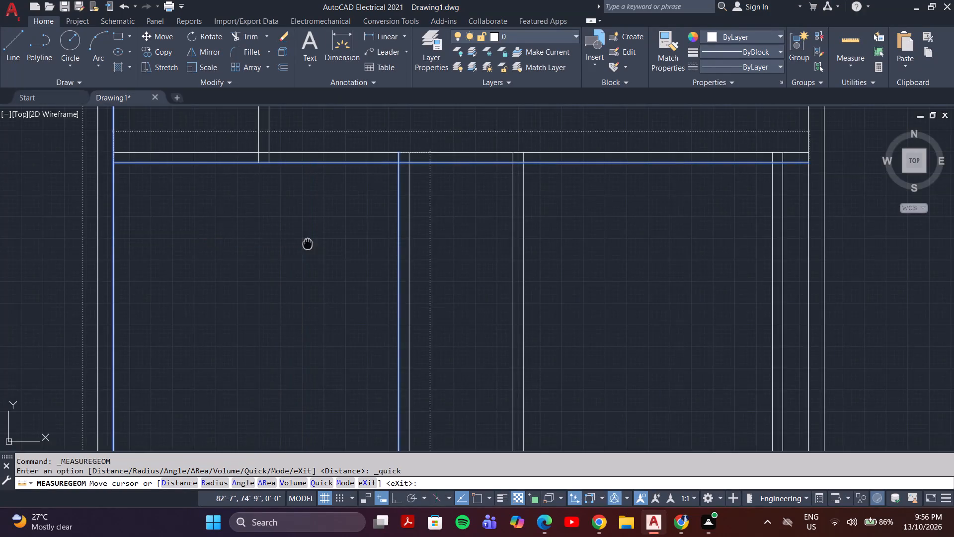
Measure the width and depth of the room between the 5' middle room and the right-hand partition wall.
scroll(368, 224, down, 1)
middle_drag(352, 241, 321, 238)
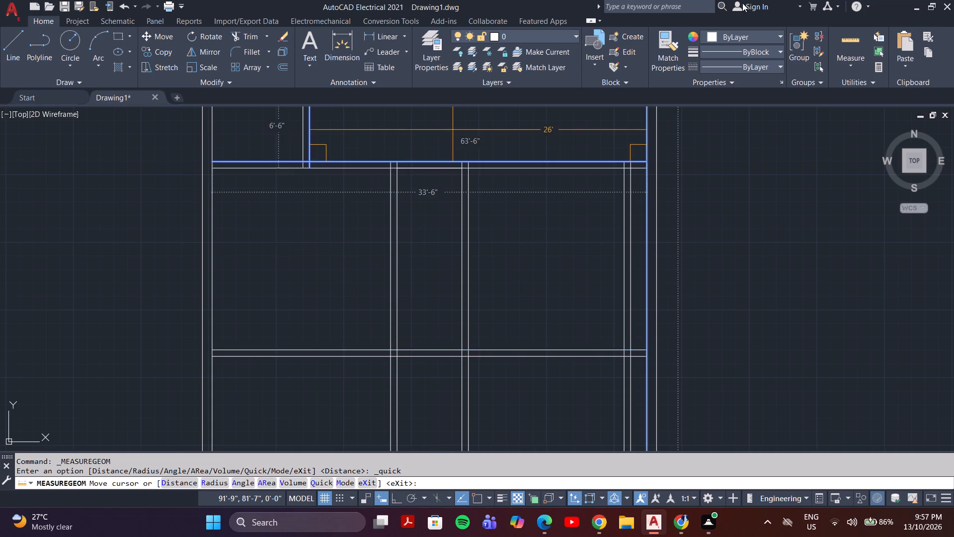
middle_drag(591, 247, 542, 248)
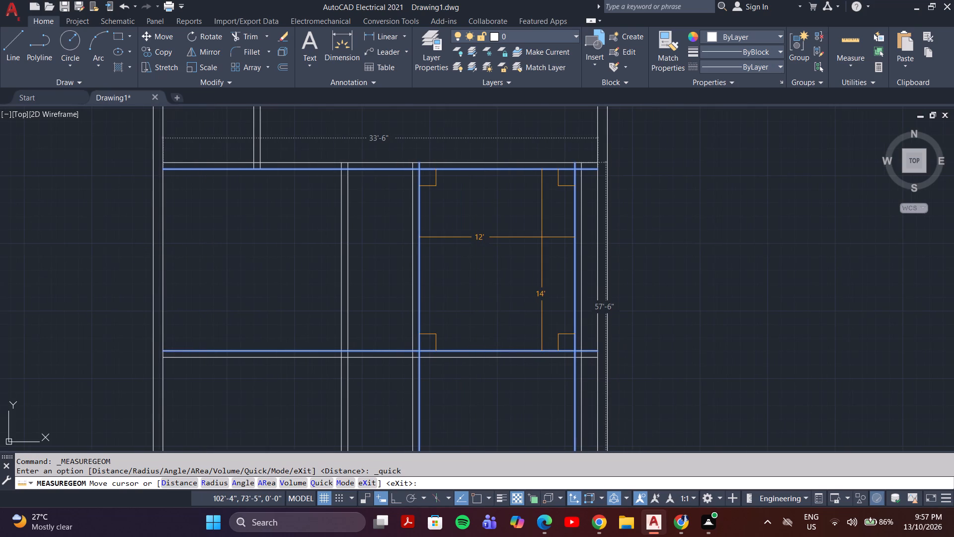
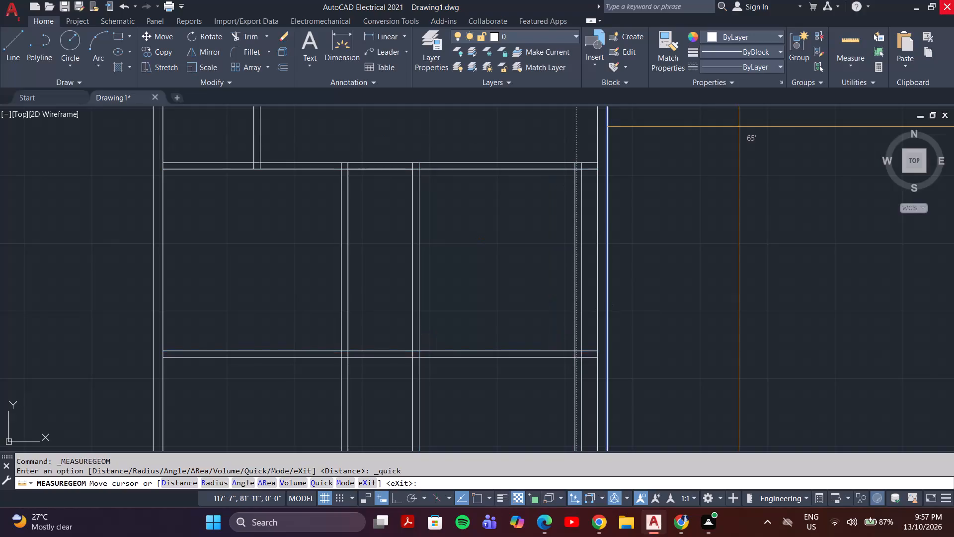
Measure the width and depth of the wide room along the plan's top edge and of the long middle room's lower part.
middle_drag(592, 257, 680, 275)
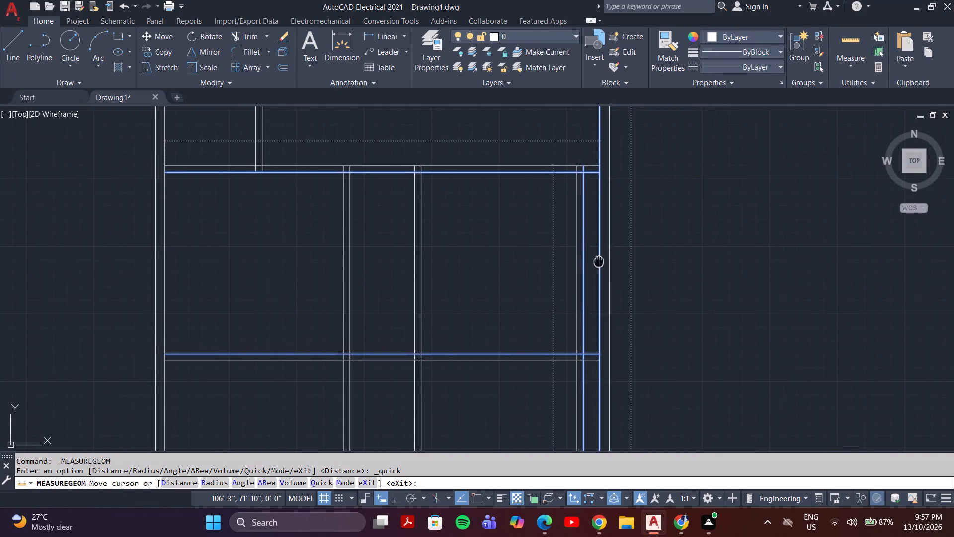
middle_drag(680, 275, 790, 279)
scroll(675, 286, down, 2)
middle_drag(663, 288, 620, 288)
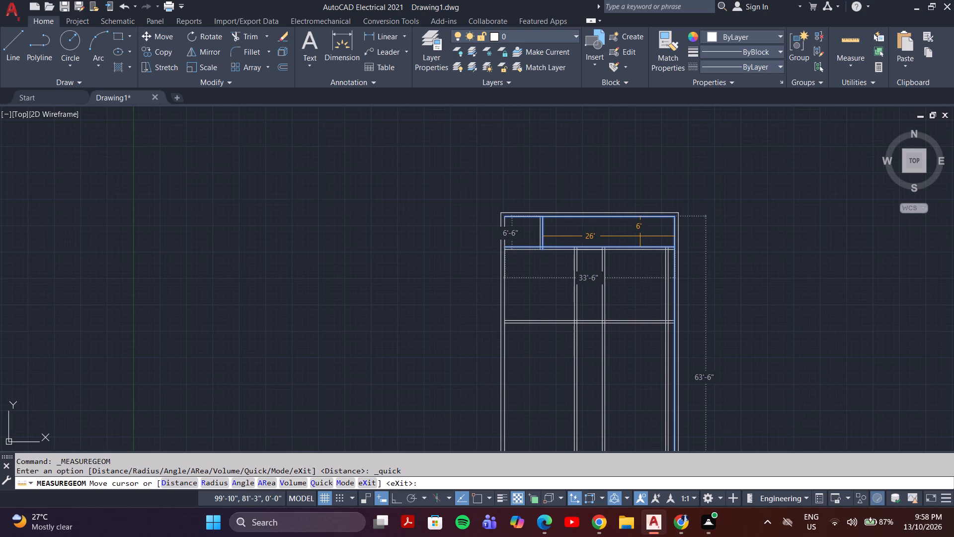
scroll(604, 229, up, 1)
middle_drag(604, 229, 493, 148)
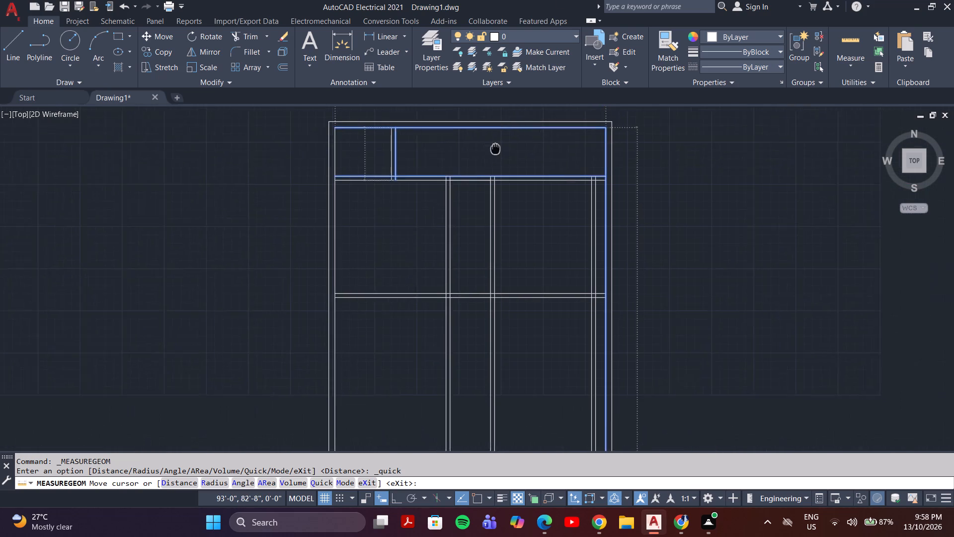
middle_drag(493, 148, 479, 142)
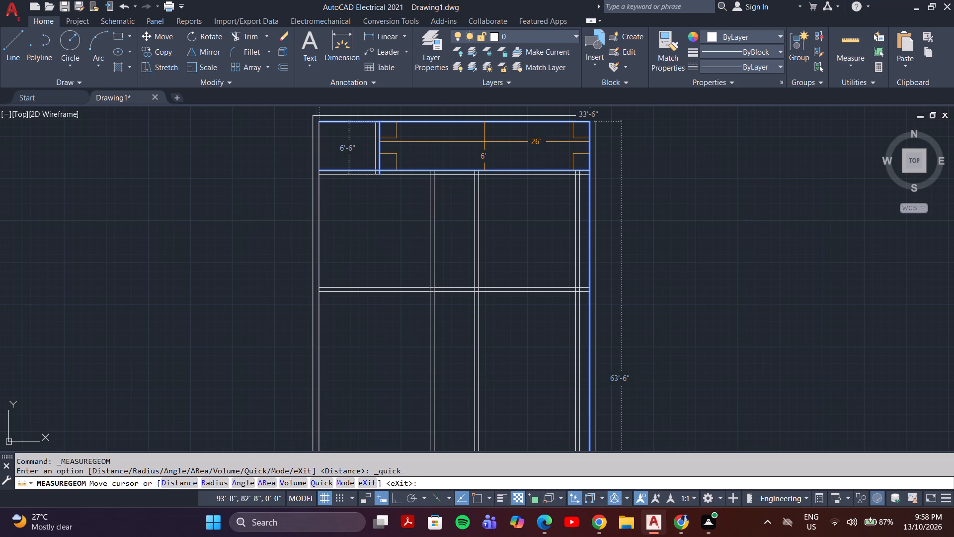
middle_drag(540, 275, 611, 203)
scroll(611, 204, down, 2)
middle_drag(594, 261, 589, 260)
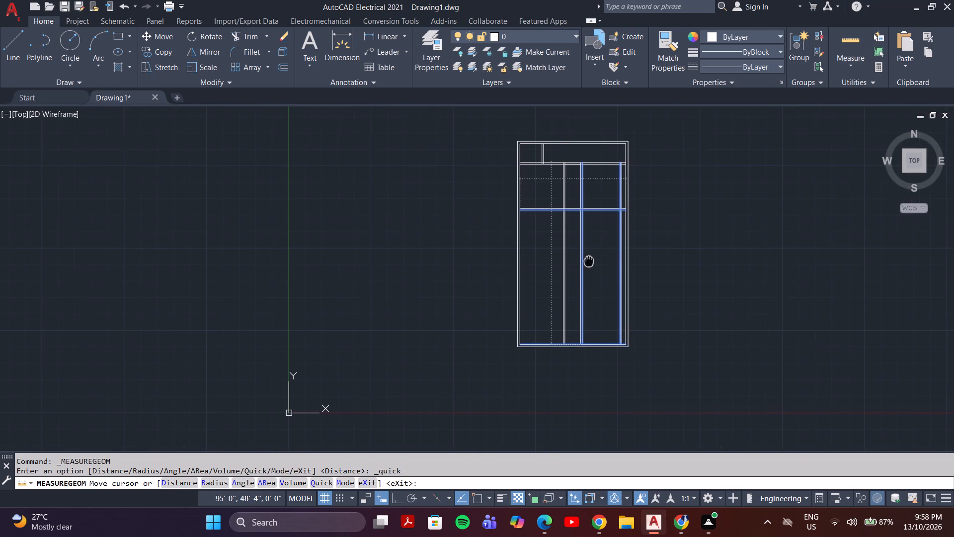
middle_drag(589, 260, 586, 260)
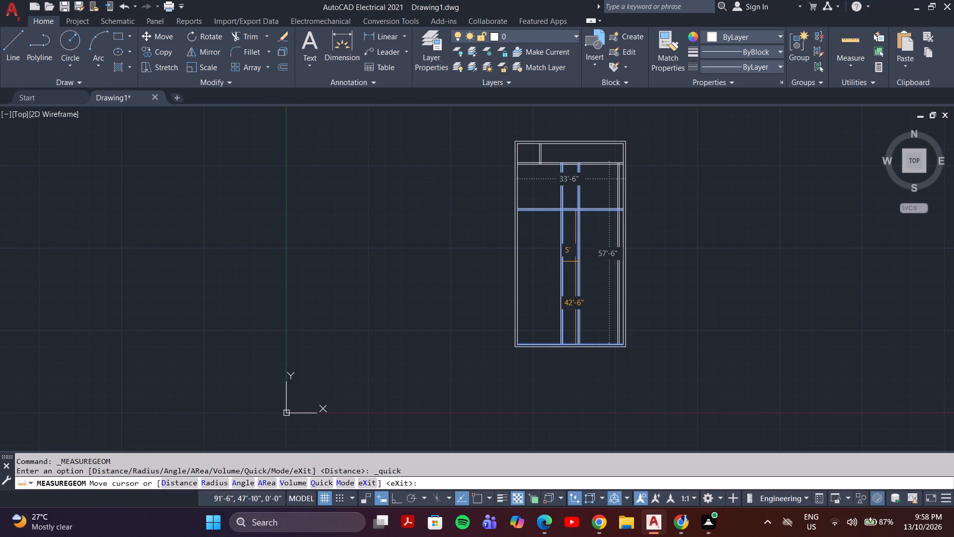
key(Escape)
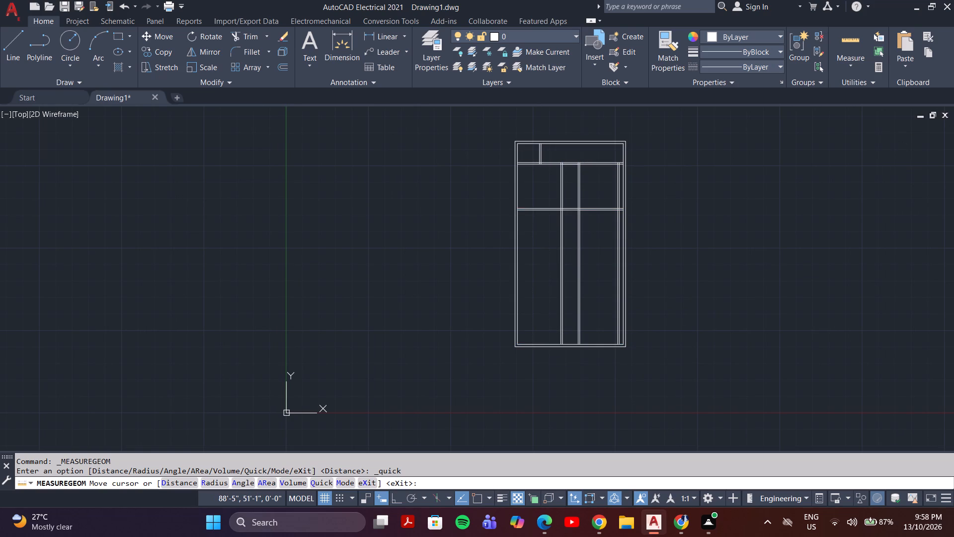
key(Escape)
Offset the inner line of the left outer wall 12' inward, toward the middle room.
middle_drag(517, 217, 518, 253)
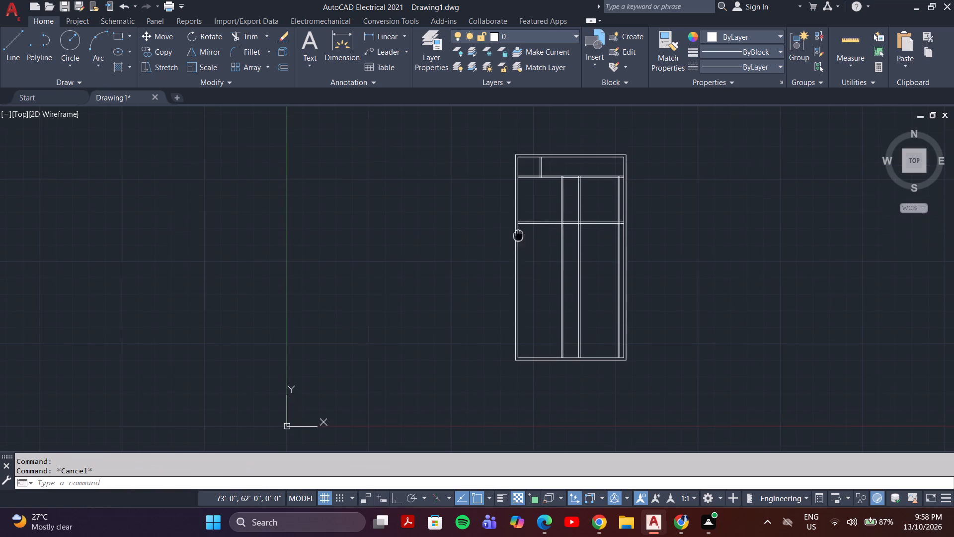
middle_drag(518, 253, 521, 364)
scroll(532, 312, up, 2)
middle_drag(523, 327, 508, 282)
click(486, 301)
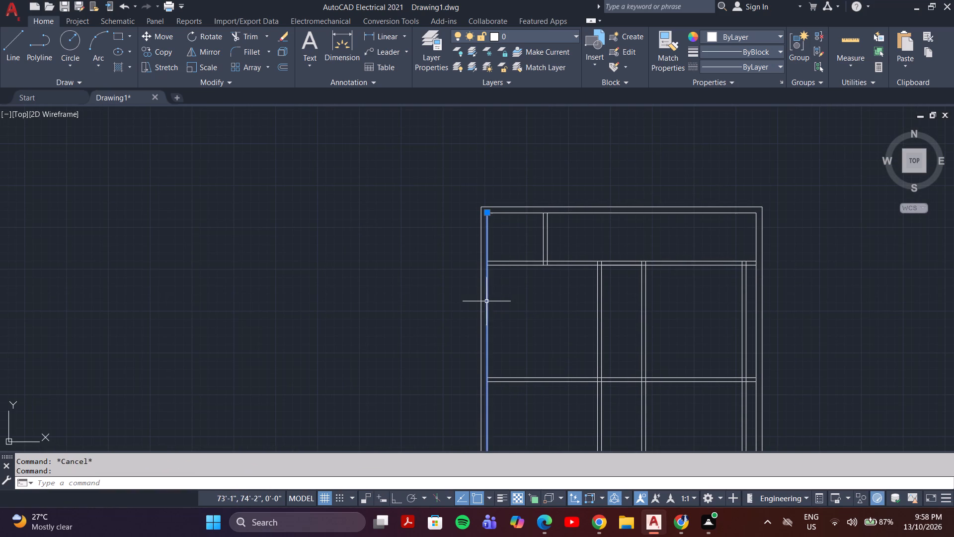
key(Escape)
key(o)
key(Return)
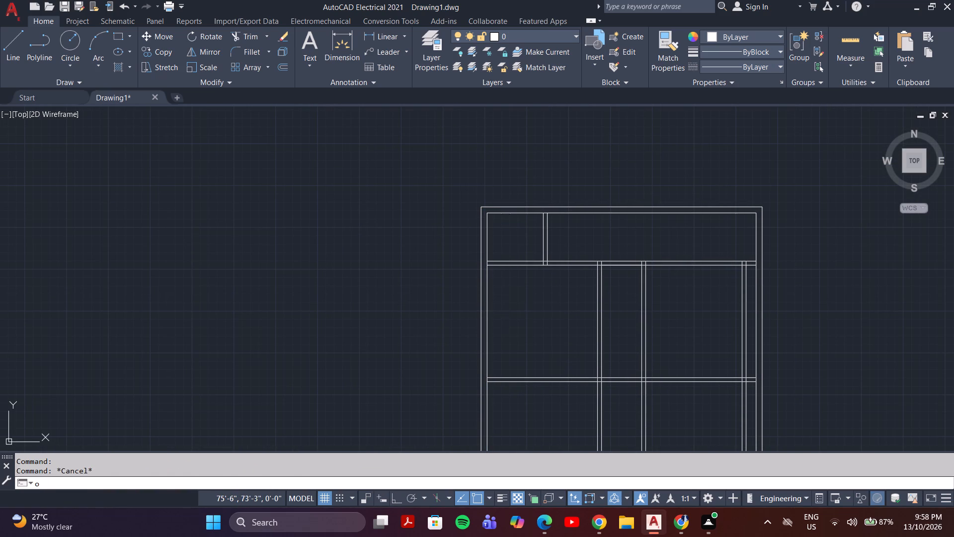
click(357, 485)
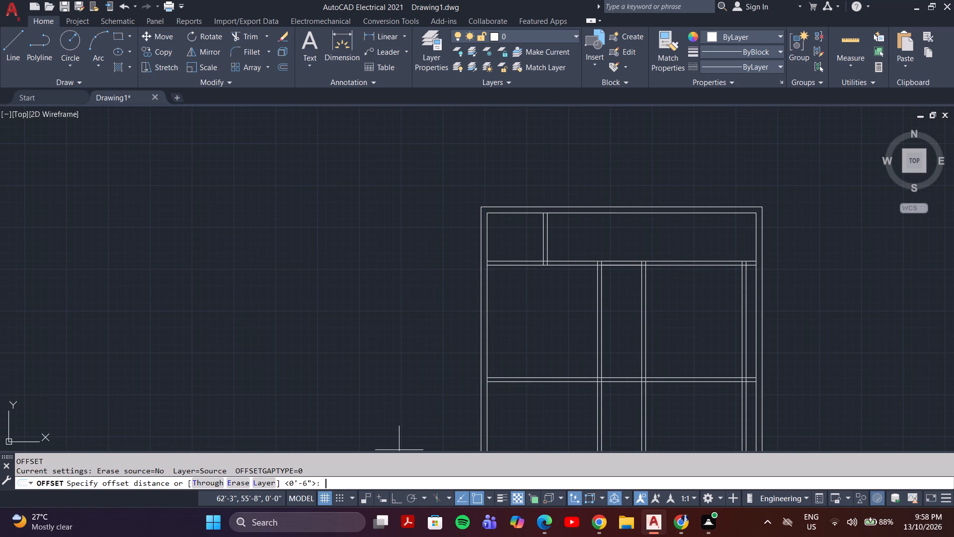
key(1)
key(2)
key(apostrophe)
key(Return)
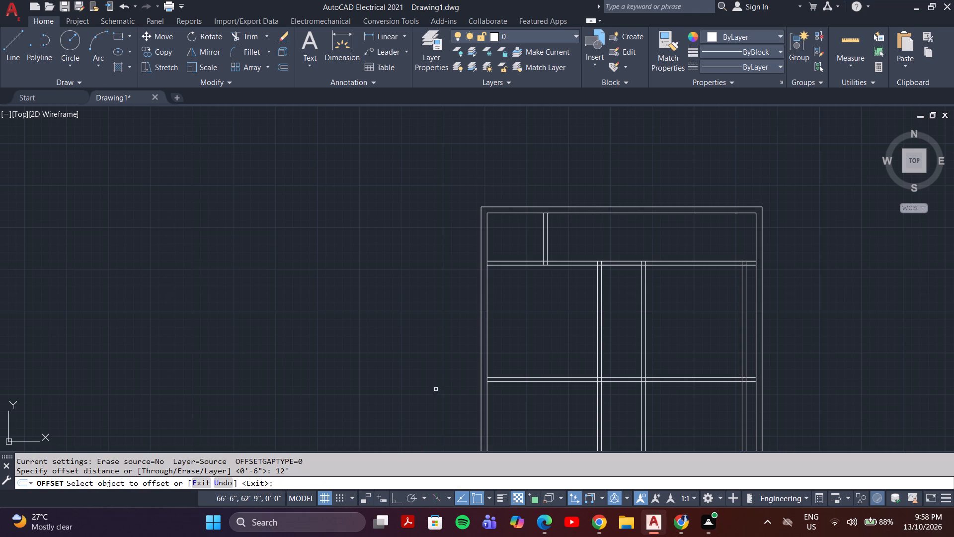
click(485, 325)
click(544, 323)
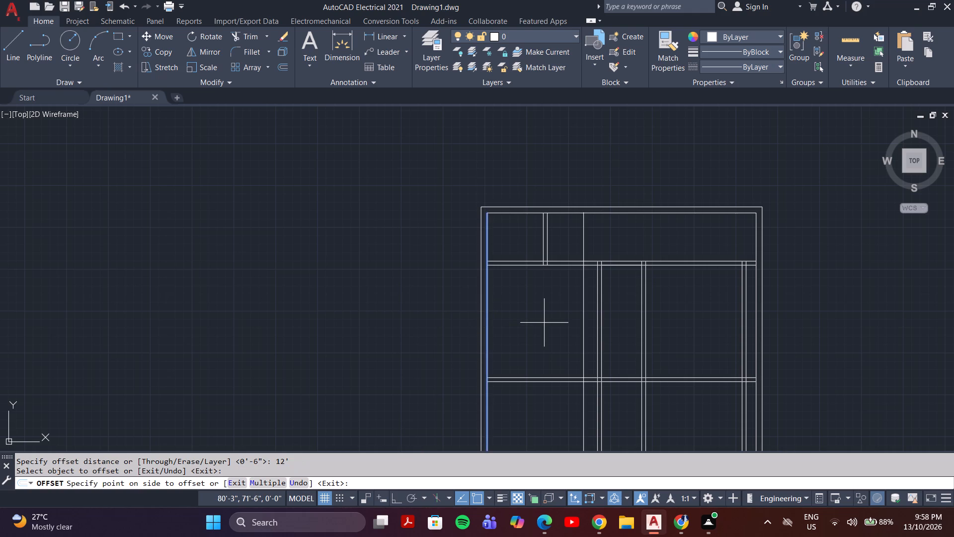
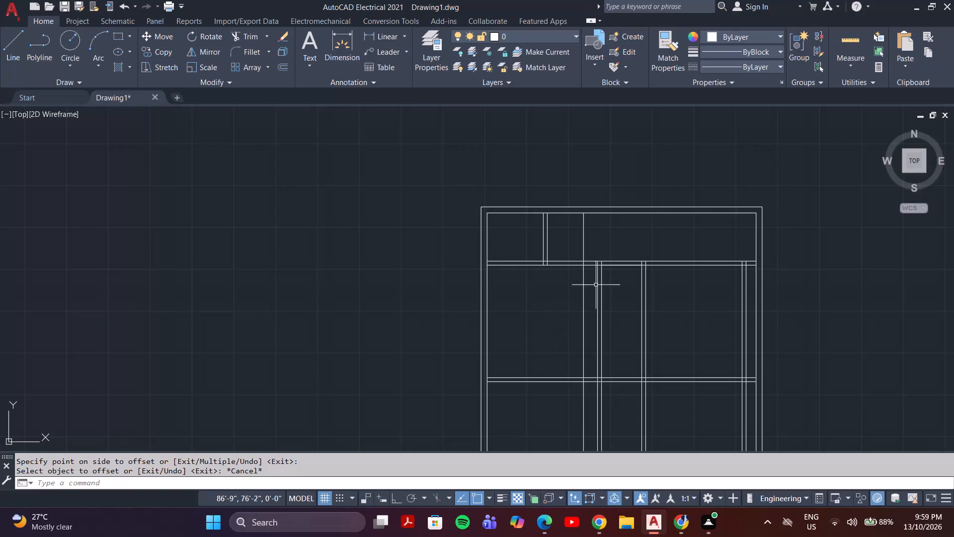
Move the long middle room's two double-line side partitions and short top line so its outer left line meets the 12' offset line.
scroll(630, 292, up, 2)
click(686, 283)
click(523, 343)
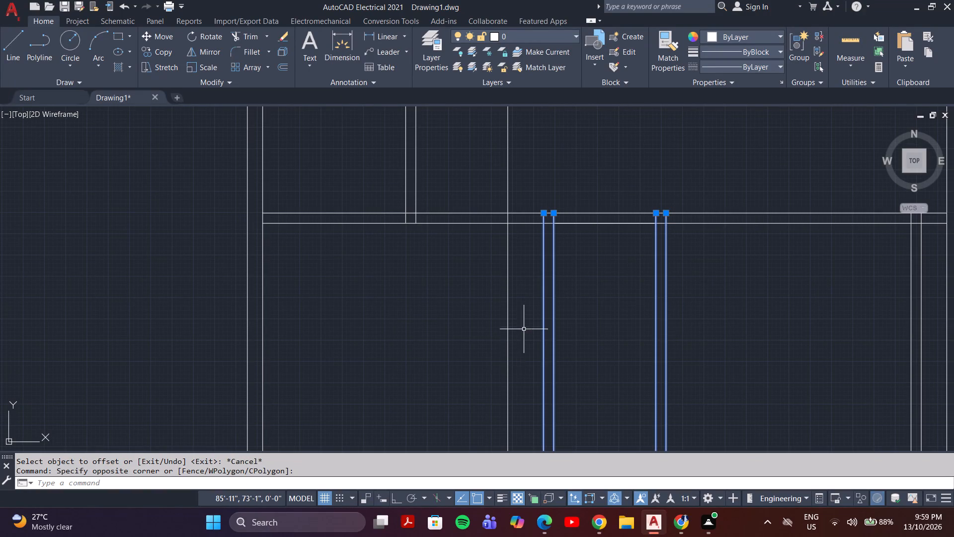
click(596, 225)
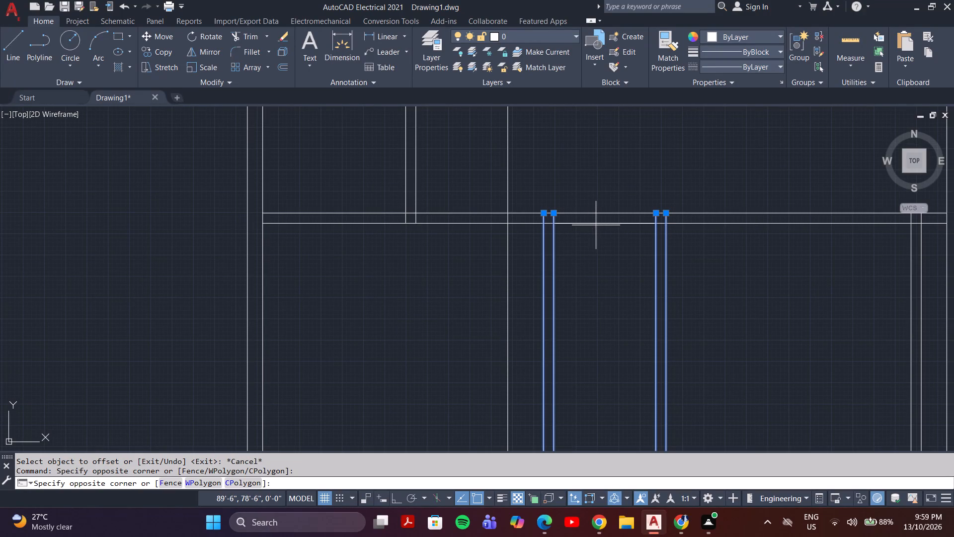
click(591, 224)
click(591, 222)
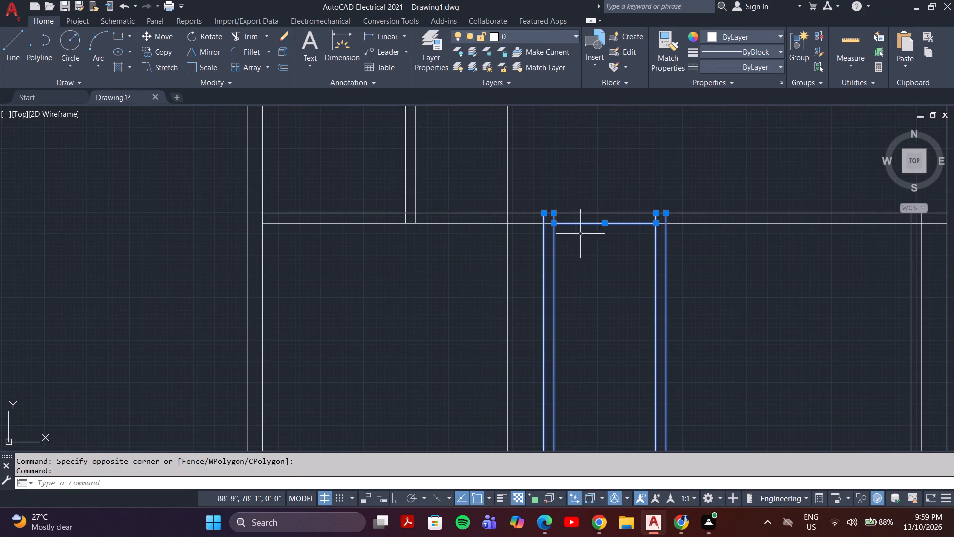
key(m)
key(Return)
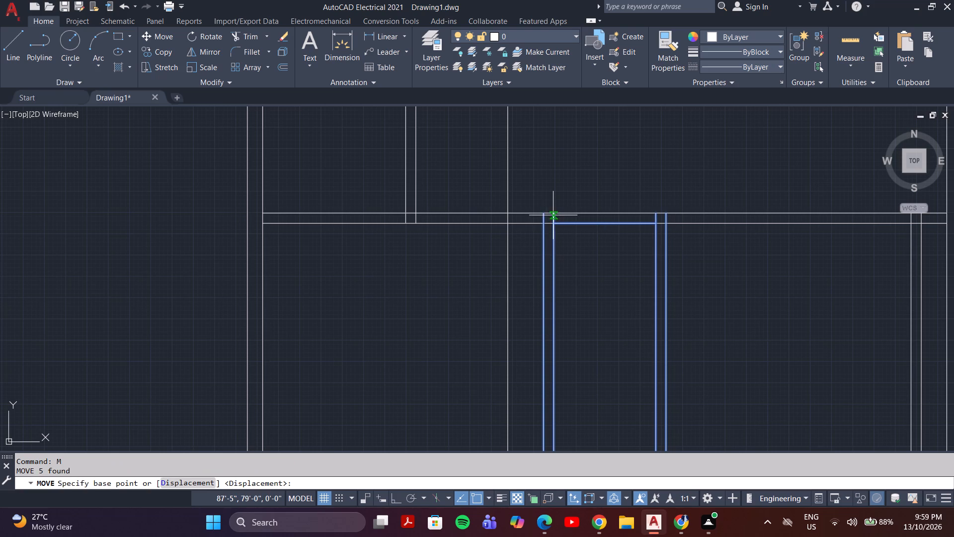
click(544, 223)
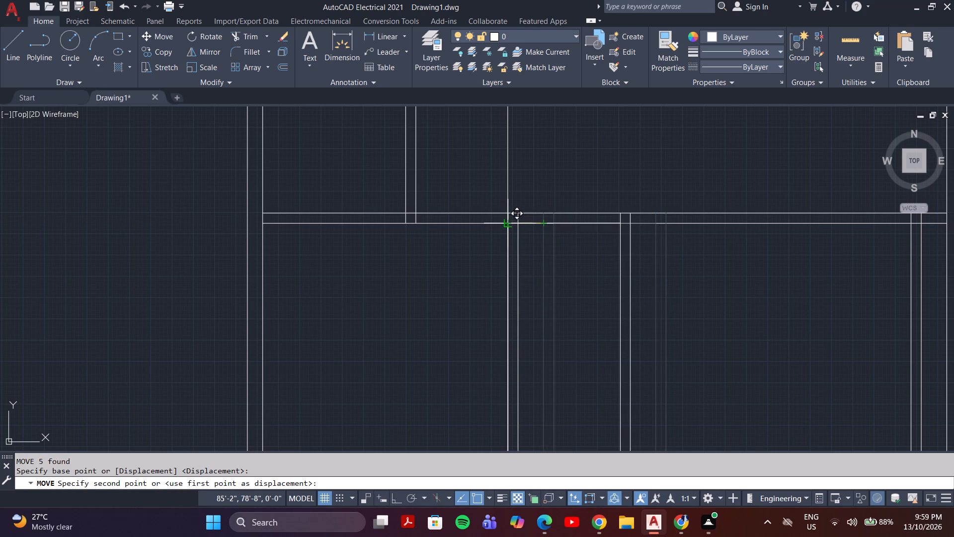
click(508, 223)
scroll(543, 244, down, 1)
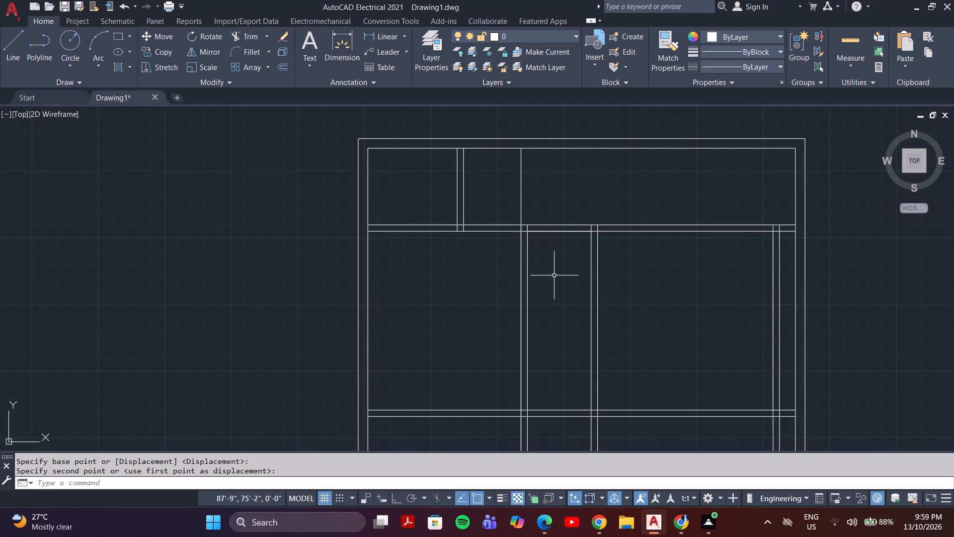
key(Escape)
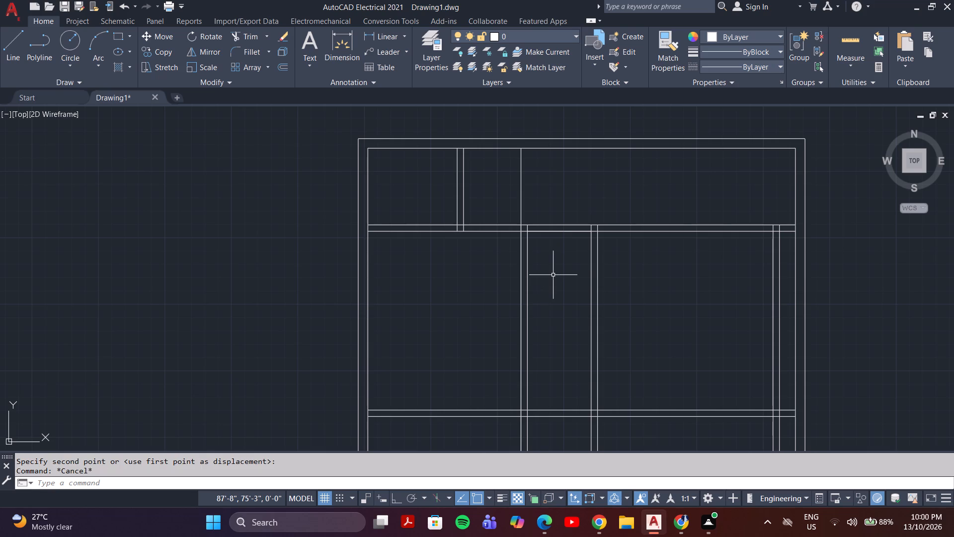
Trim away the part of the 12' offset line crossing the top room, above the upper horizontal partition.
text(tr)
key(Return)
click(553, 180)
click(491, 188)
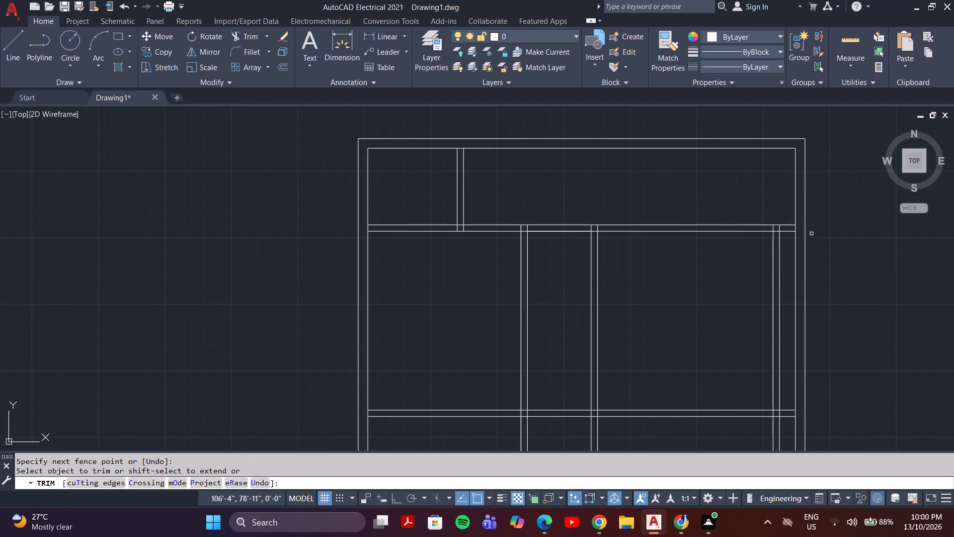
Remove the vertical partition pair beside the right outer wall, trimming its upper parts and erasing the two lines below the second horizontal partition.
click(784, 276)
click(741, 285)
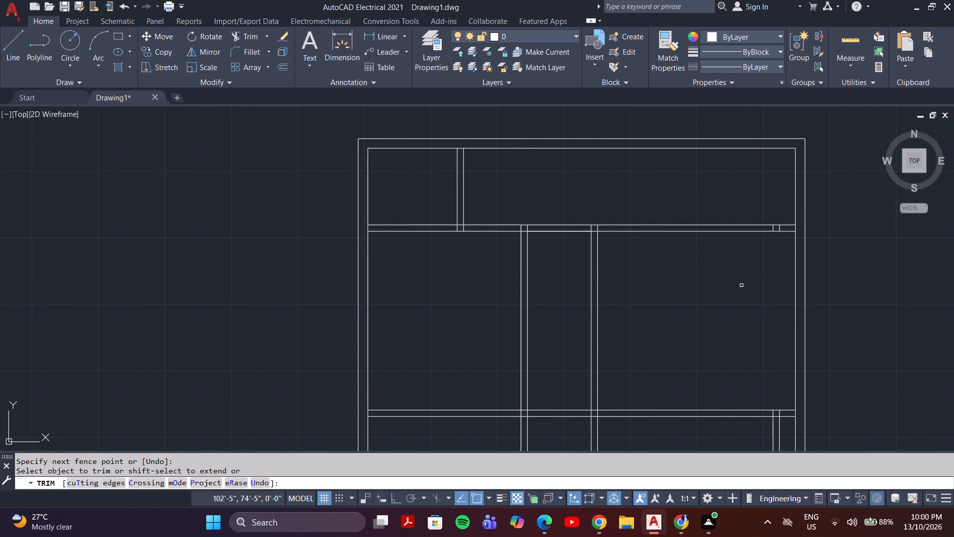
scroll(780, 217, up, 2)
click(776, 246)
click(756, 247)
scroll(755, 250, down, 3)
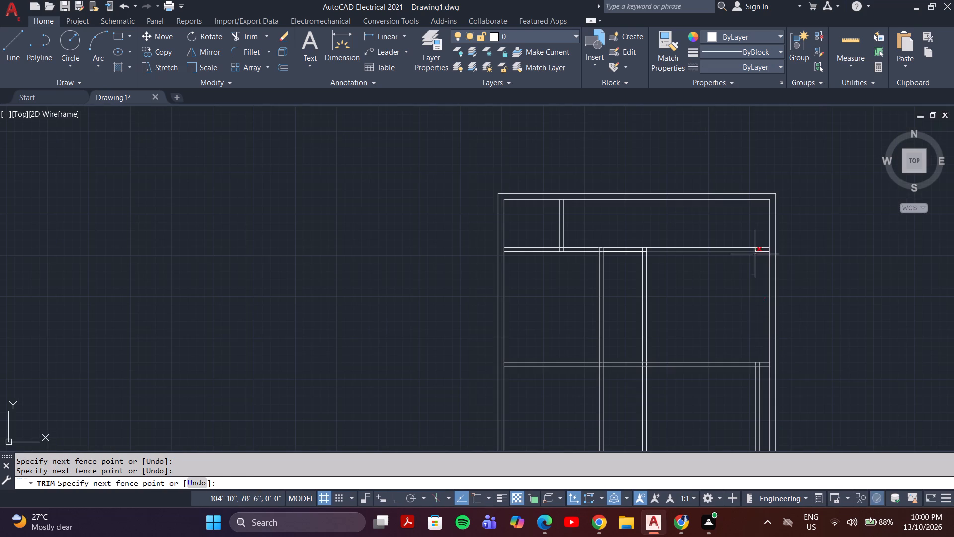
key(Escape)
click(766, 389)
click(747, 397)
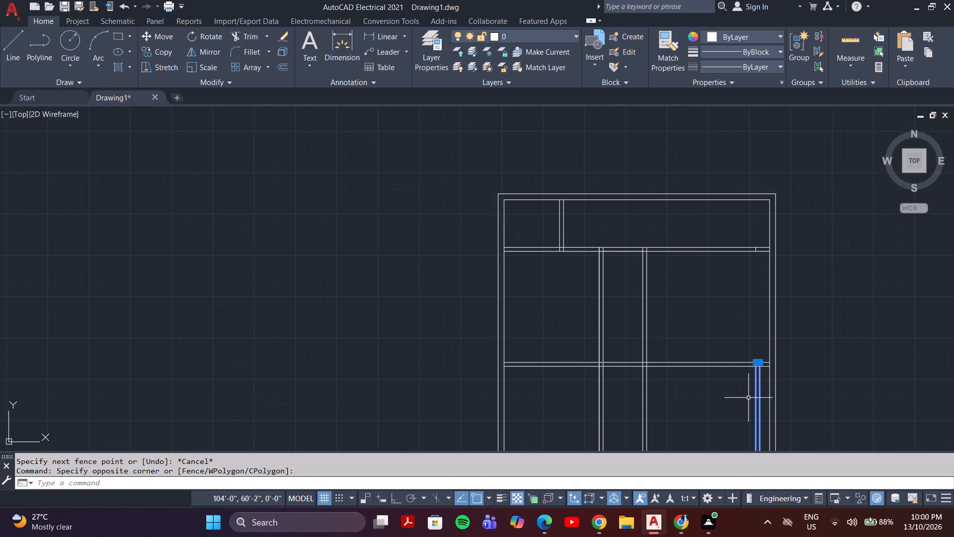
key(Delete)
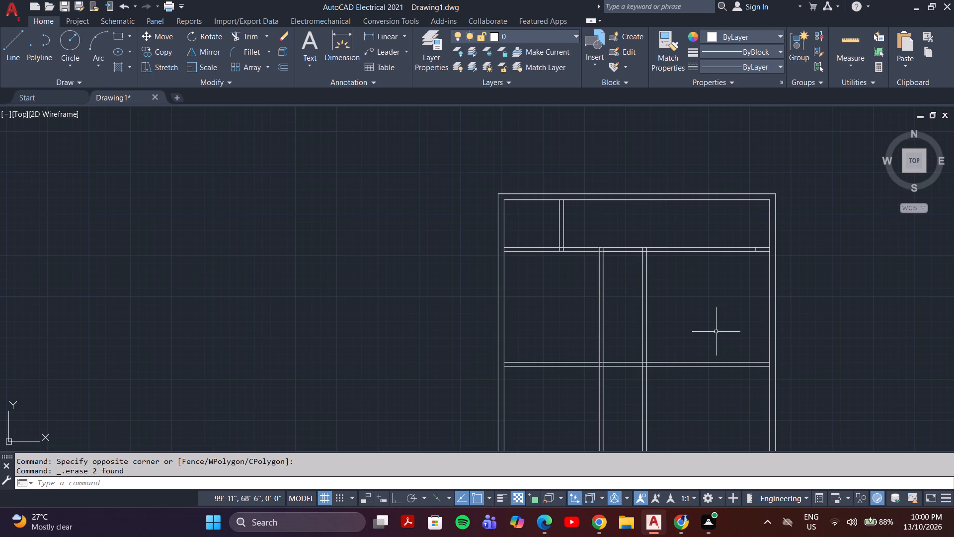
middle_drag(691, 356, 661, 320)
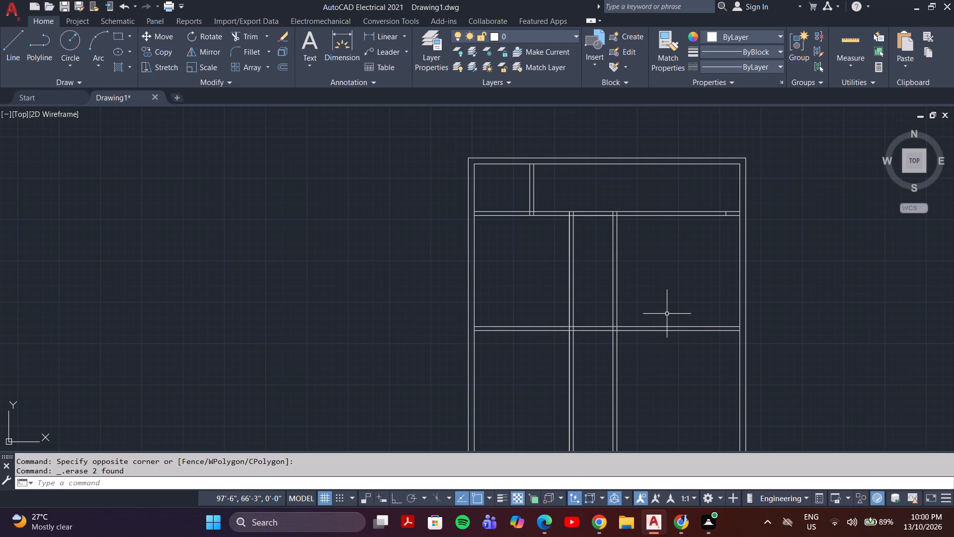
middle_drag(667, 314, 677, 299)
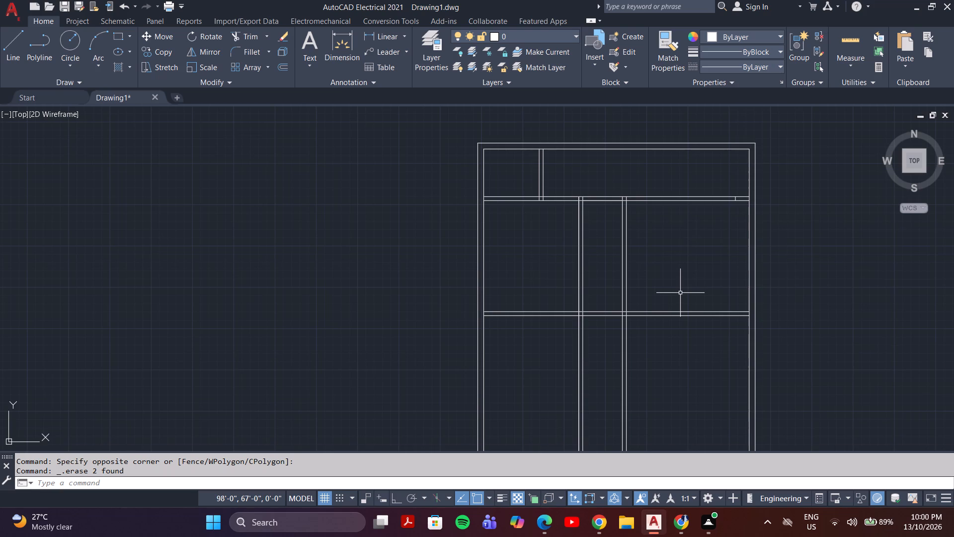
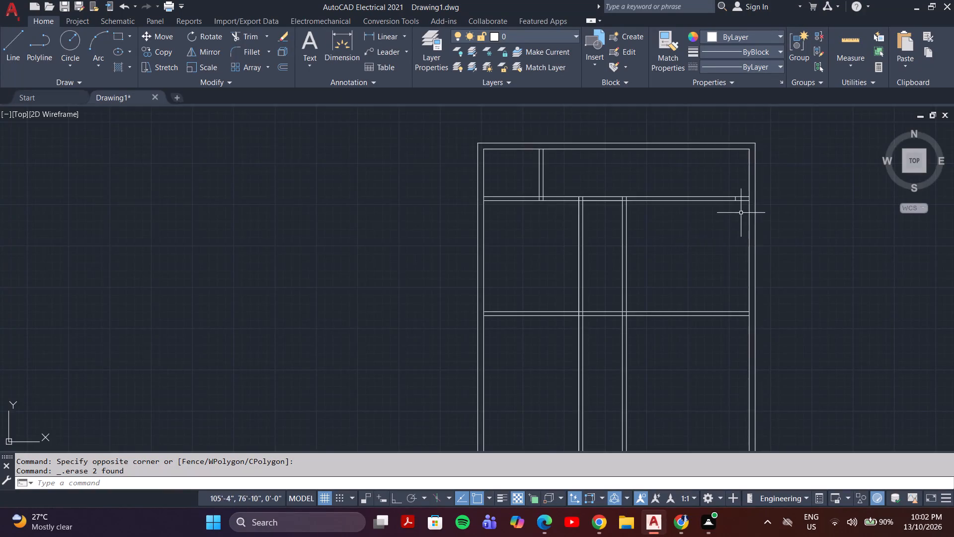
Erase the short leftover vertical line inside the upper horizontal partition, near the right outer wall.
scroll(740, 209, up, 3)
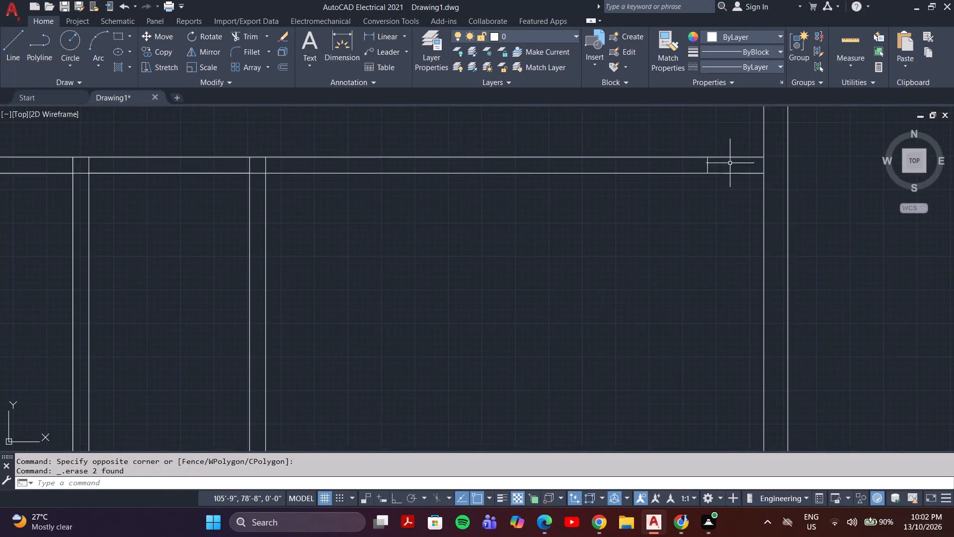
scroll(719, 142, up, 3)
click(702, 219)
click(635, 238)
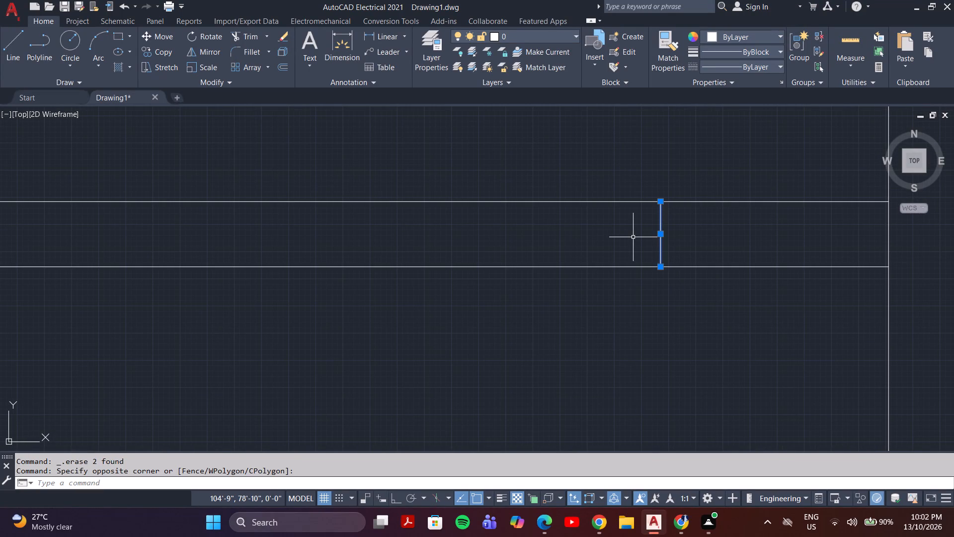
key(Delete)
Offset the long middle room's right-hand outer partition line 12' toward the right outer wall.
scroll(532, 325, down, 2)
middle_drag(412, 341, 835, 277)
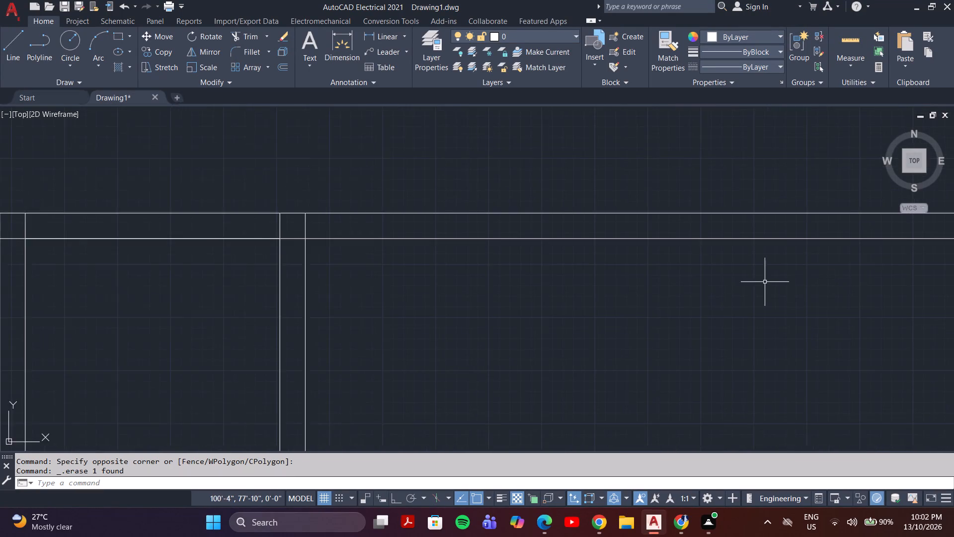
scroll(749, 285, down, 3)
scroll(617, 294, up, 2)
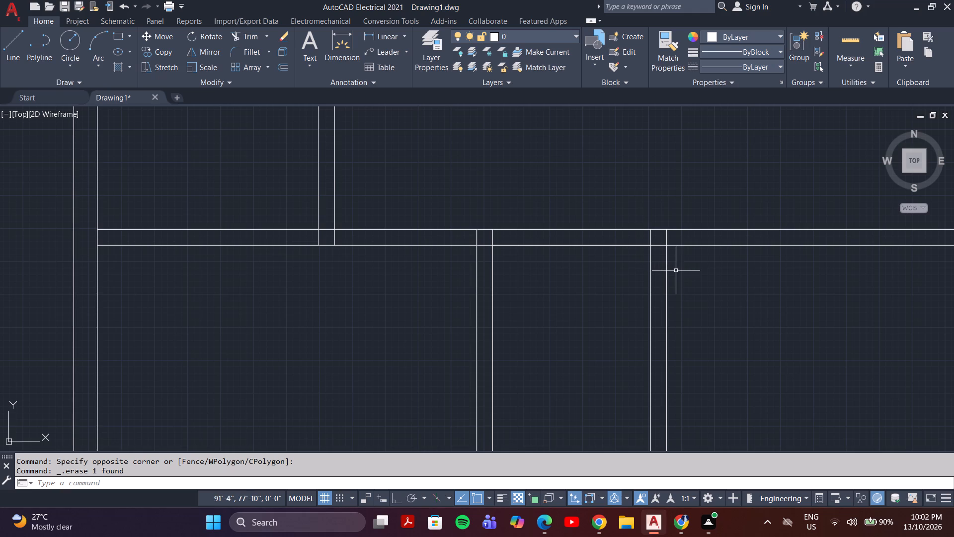
key(o)
key(Return)
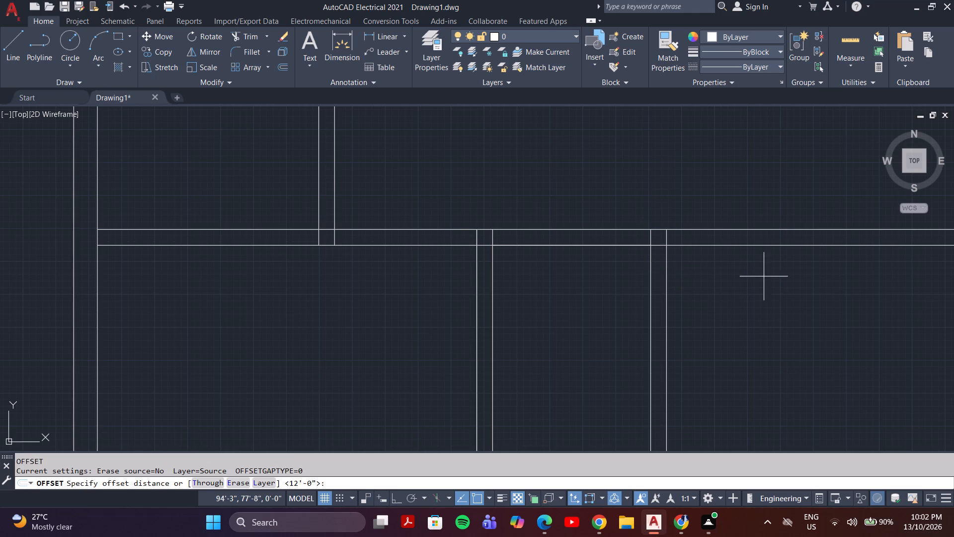
scroll(761, 278, down, 1)
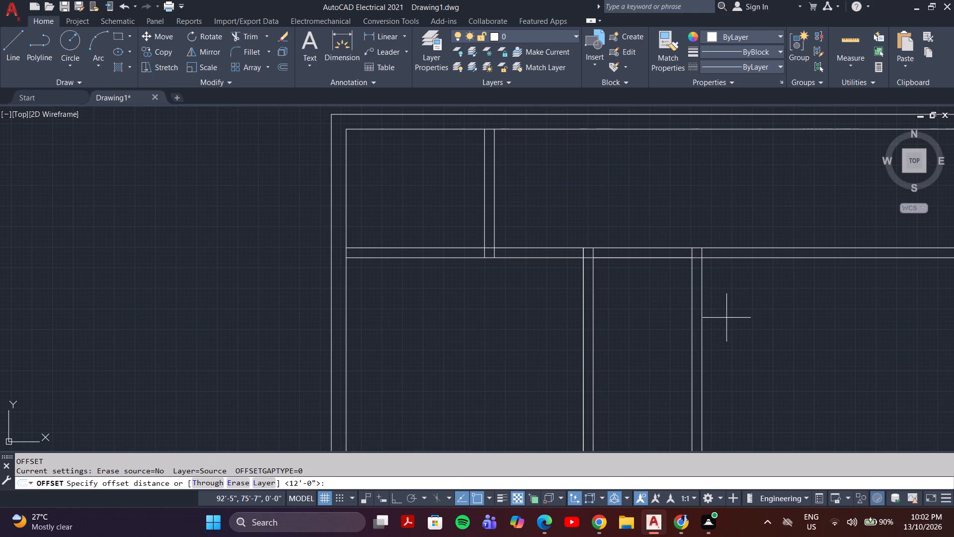
key(Return)
click(703, 309)
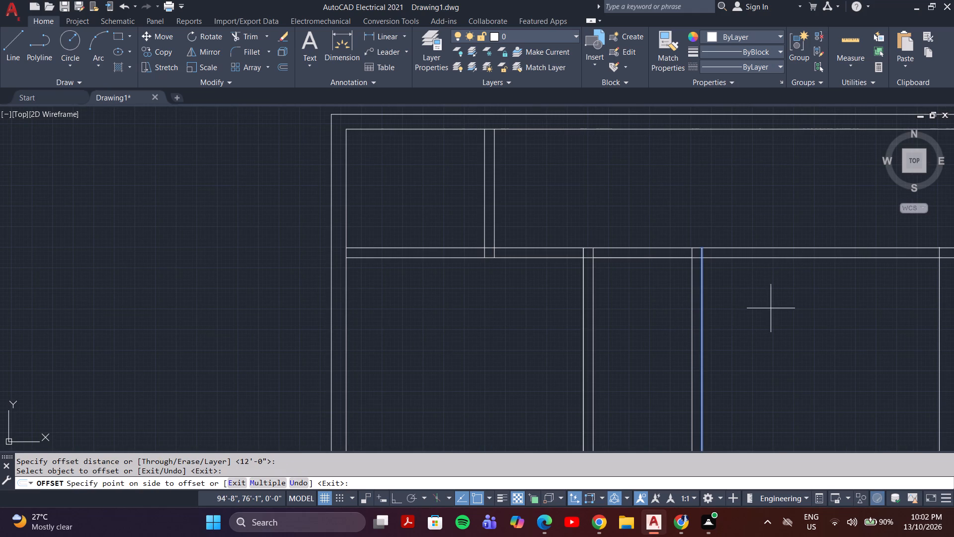
middle_click(771, 308)
click(822, 312)
scroll(823, 313, down, 2)
middle_drag(826, 313, 706, 313)
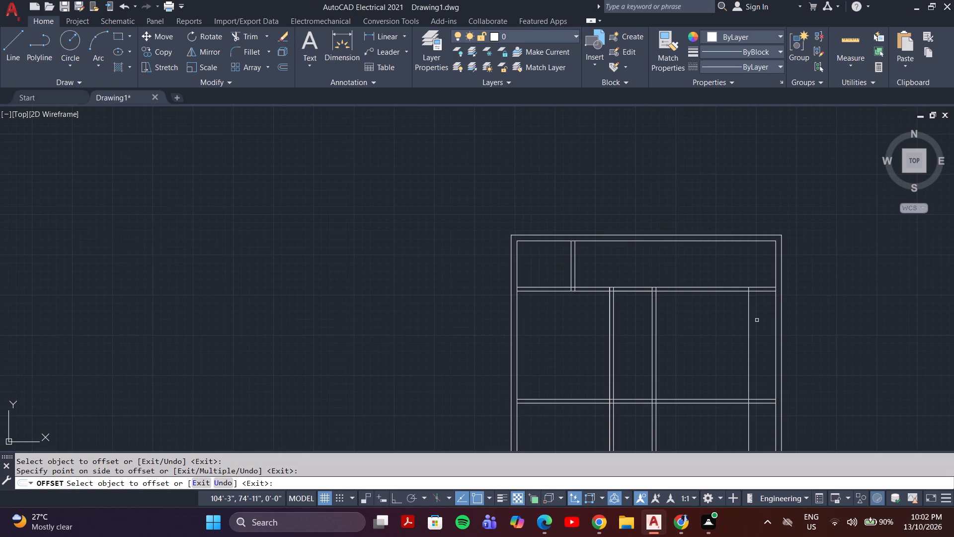
click(757, 321)
key(Escape)
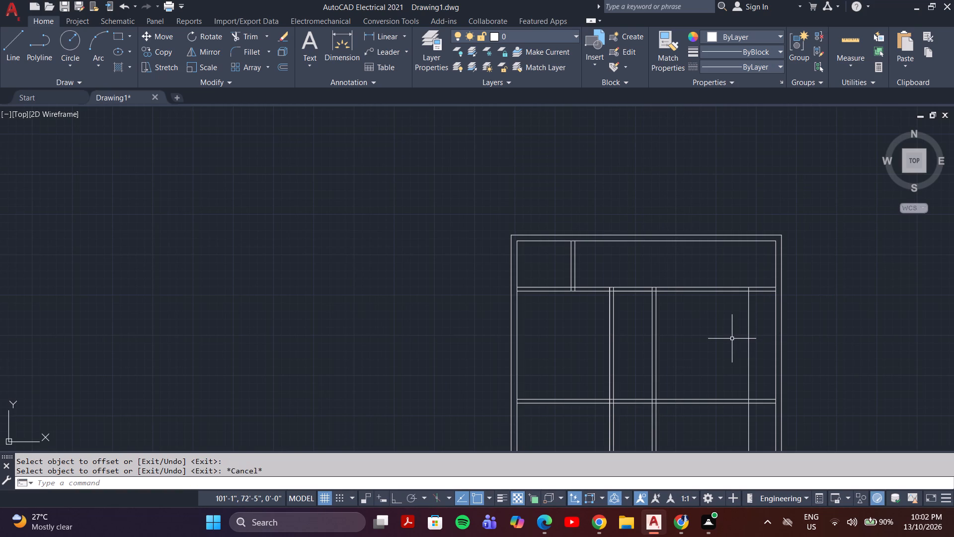
Offset the new 12' line by 6" toward the right outer wall for the partition thickness.
key(space)
key(6)
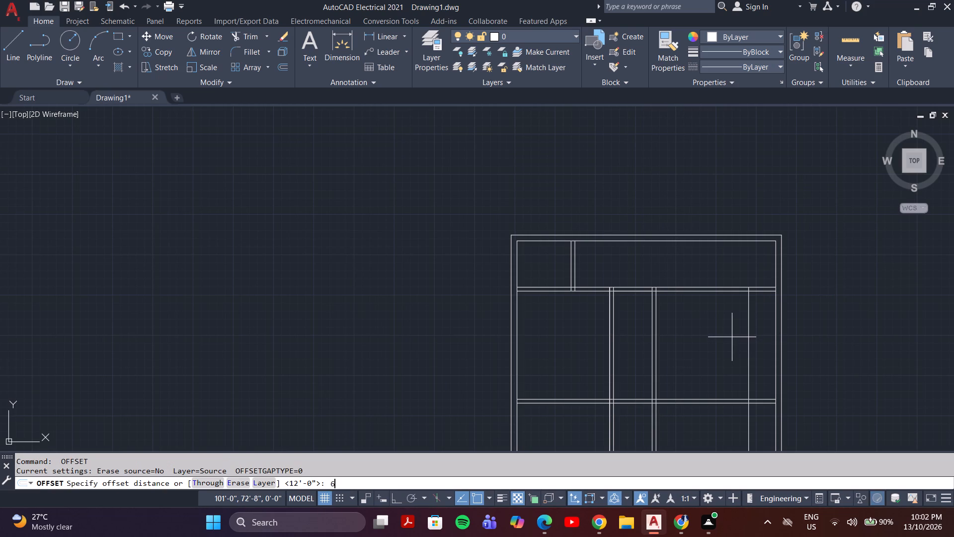
key(shift+quotedbl)
key(Return)
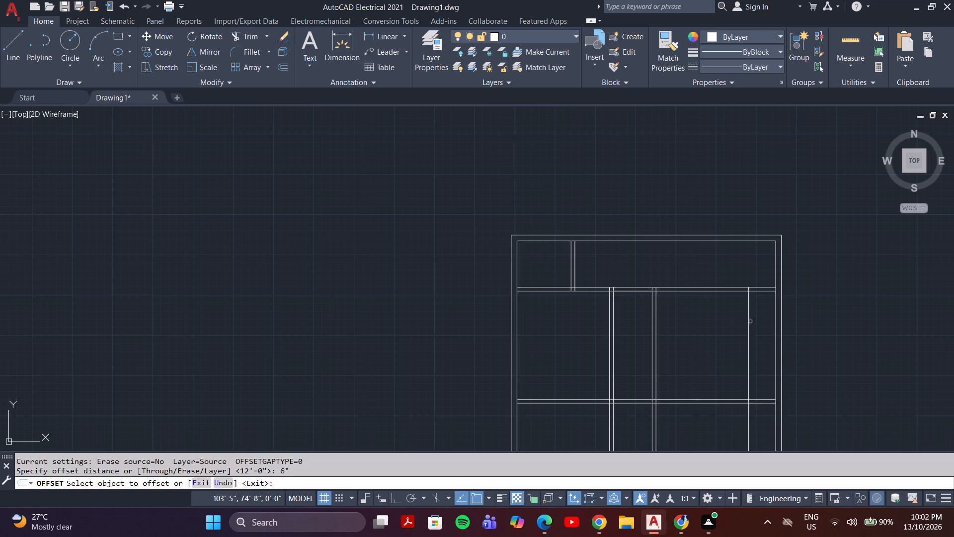
click(750, 322)
click(756, 325)
key(Escape)
Trim both lines of the upper horizontal partition between the new vertical partition and the right outer wall.
middle_drag(731, 351, 729, 291)
scroll(732, 320, up, 1)
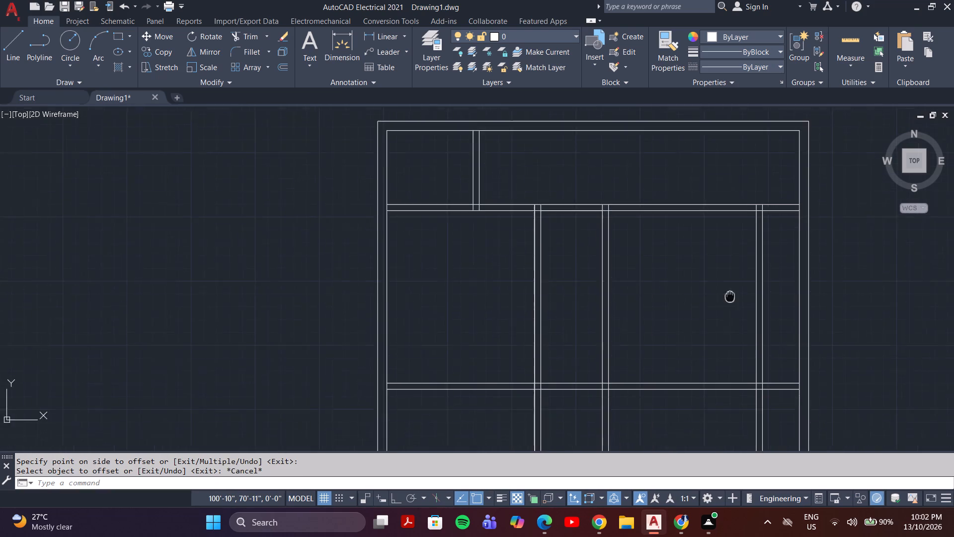
middle_drag(729, 291, 729, 291)
scroll(727, 292, down, 2)
text(tr)
key(Return)
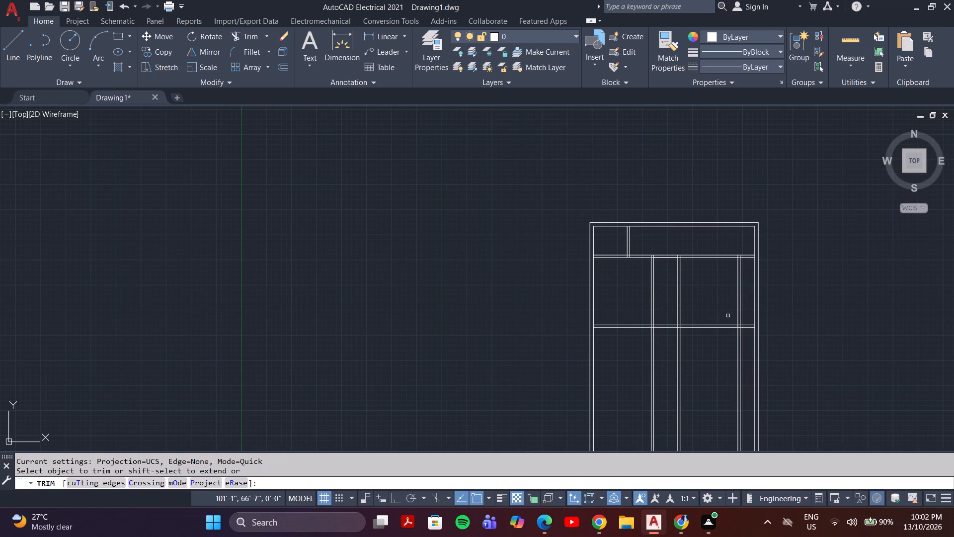
middle_drag(732, 389, 693, 390)
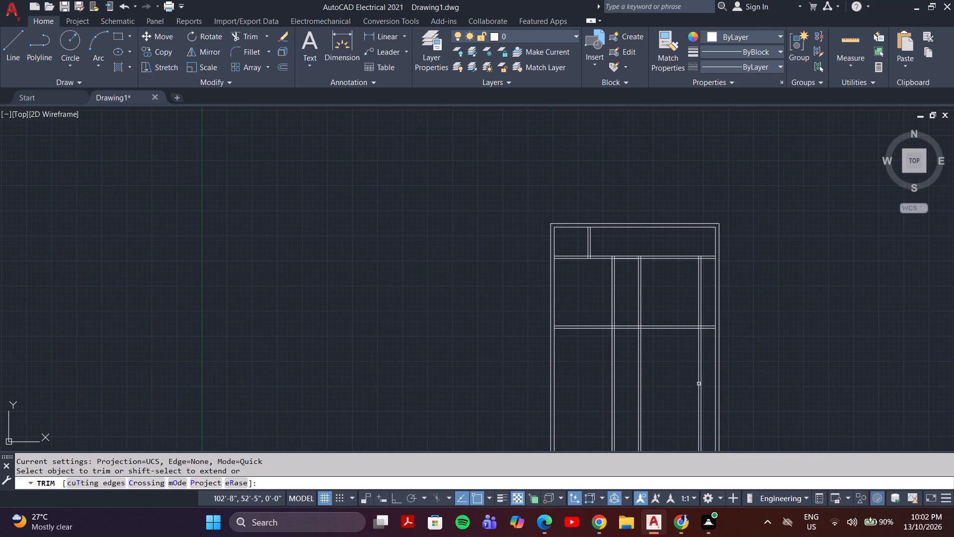
scroll(700, 383, up, 5)
scroll(705, 363, down, 4)
middle_drag(689, 336, 686, 343)
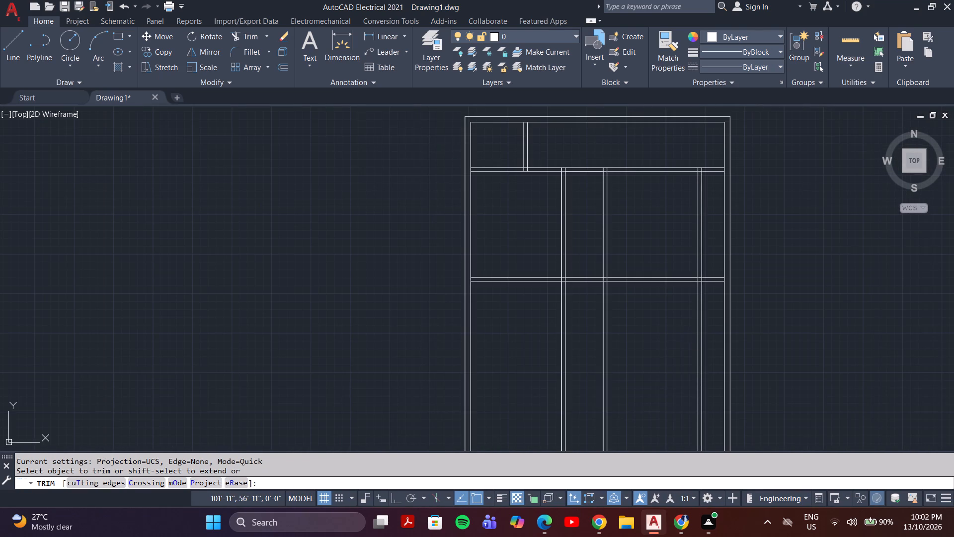
middle_drag(686, 343, 664, 378)
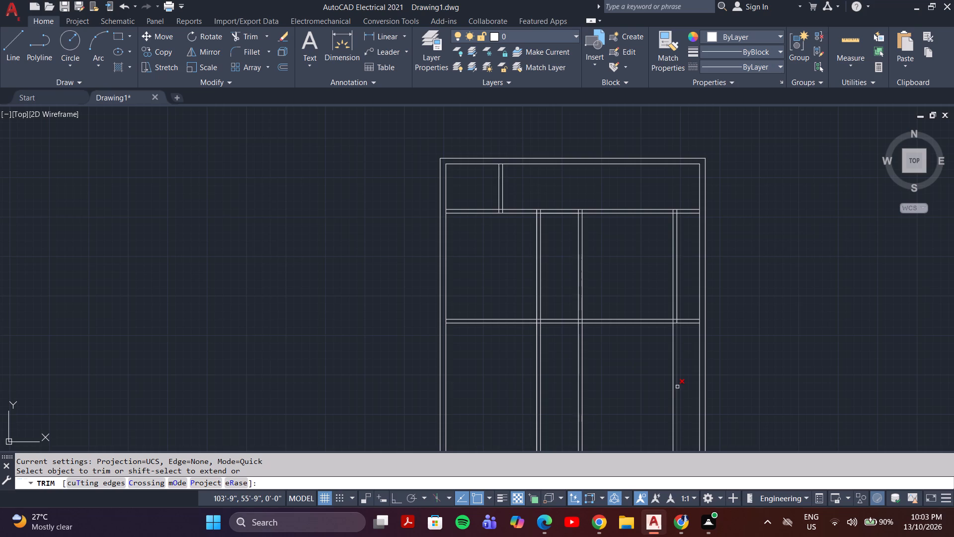
scroll(684, 207, down, 1)
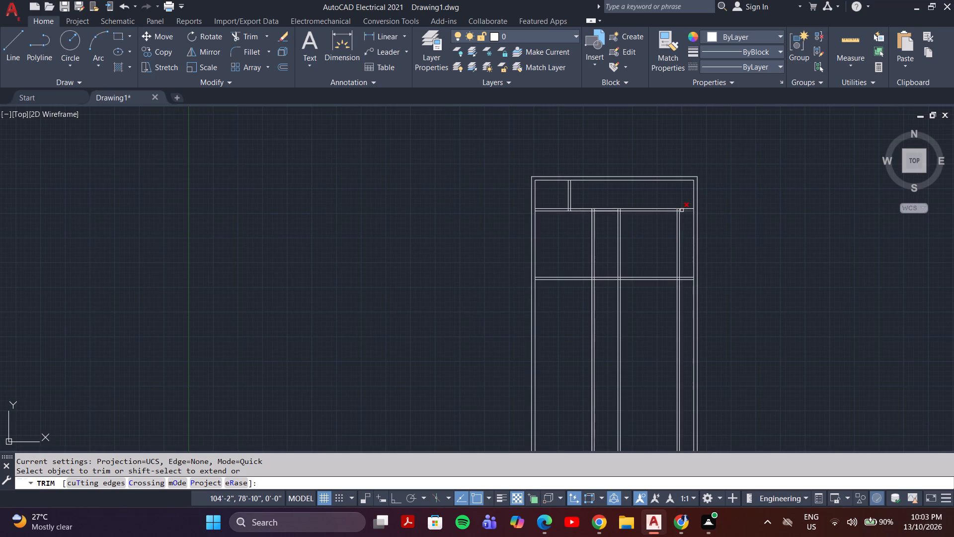
scroll(679, 221, up, 3)
drag(697, 213, 698, 150)
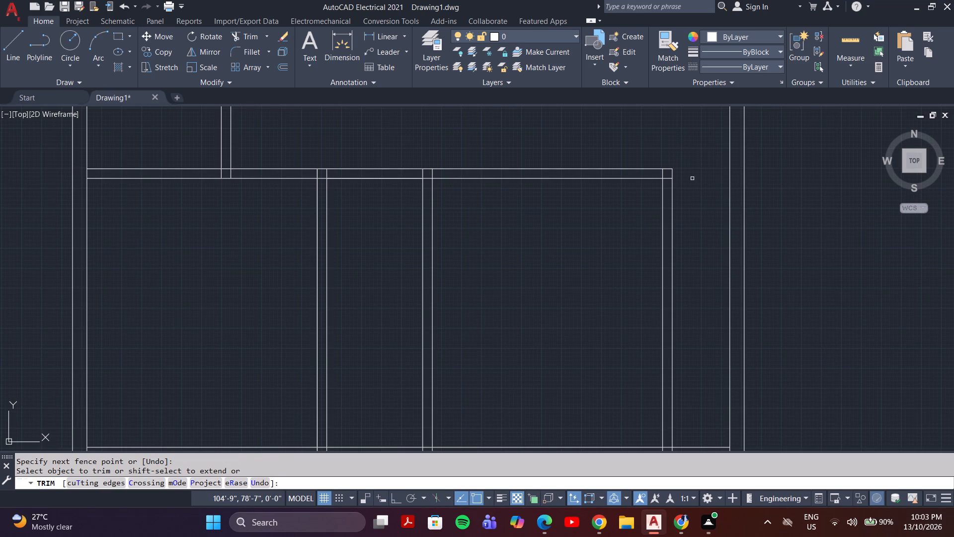
key(Escape)
key(Escape)
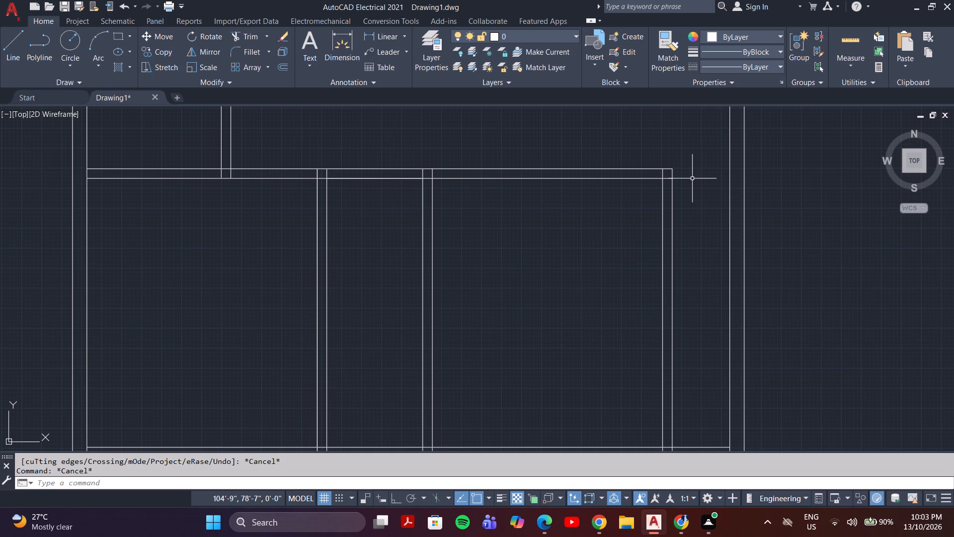
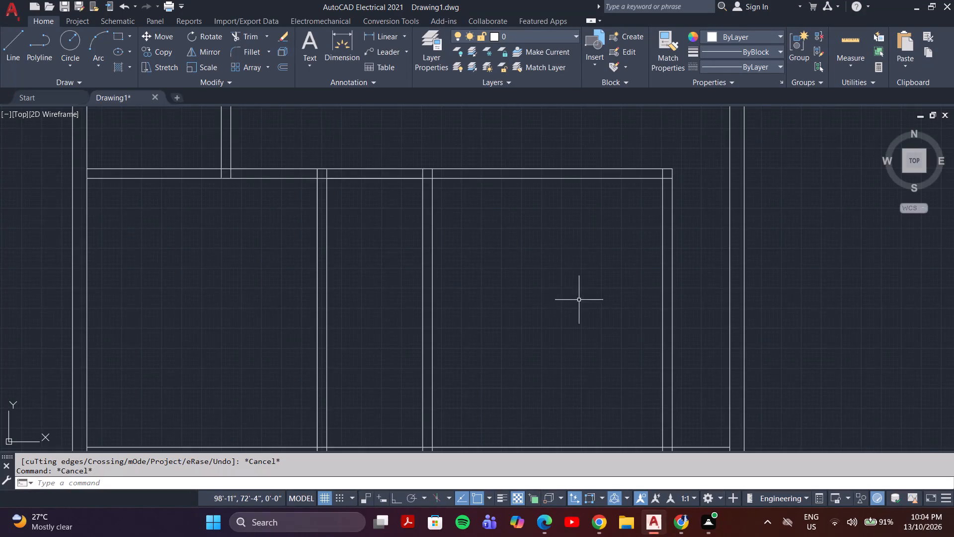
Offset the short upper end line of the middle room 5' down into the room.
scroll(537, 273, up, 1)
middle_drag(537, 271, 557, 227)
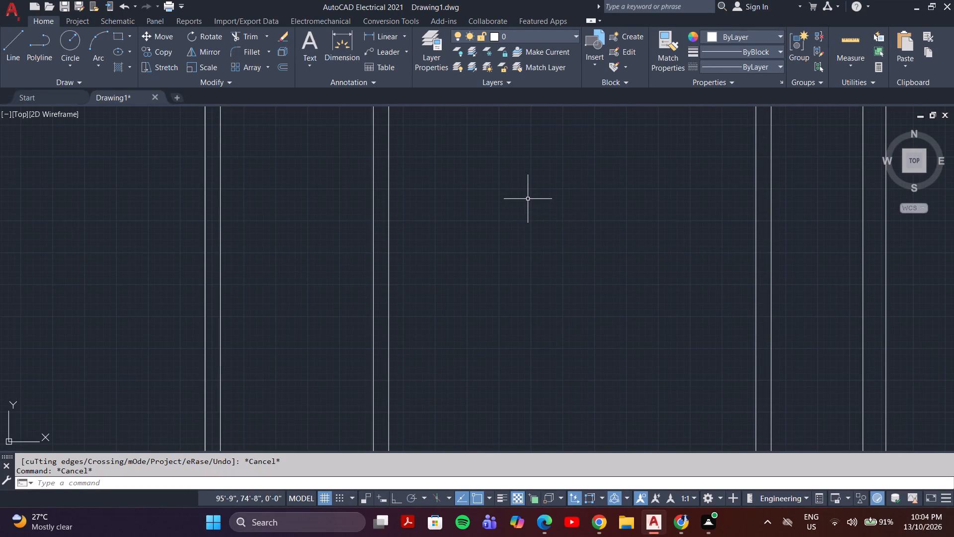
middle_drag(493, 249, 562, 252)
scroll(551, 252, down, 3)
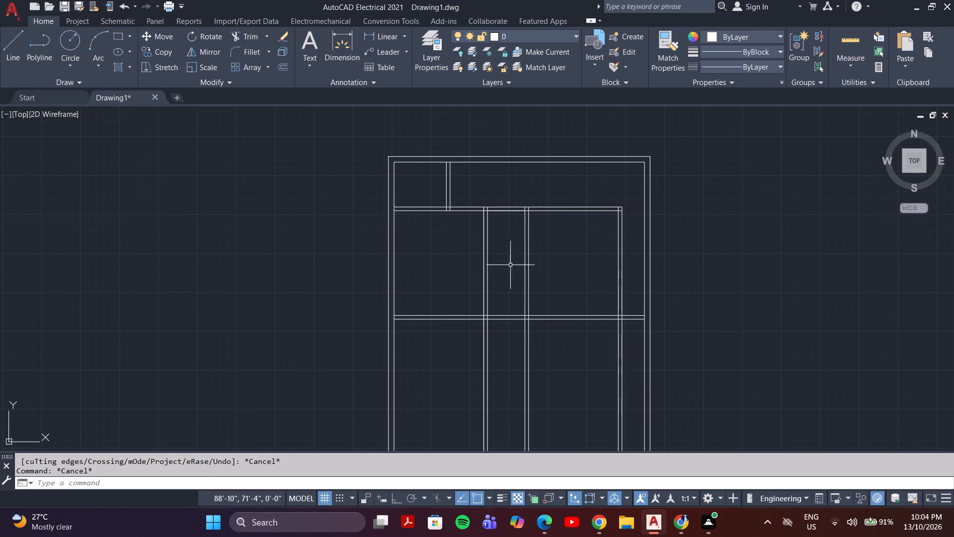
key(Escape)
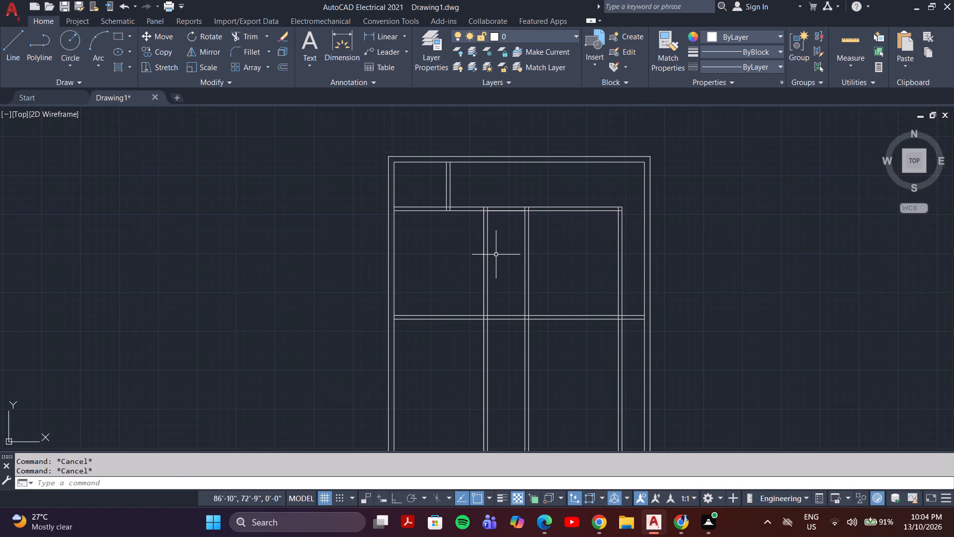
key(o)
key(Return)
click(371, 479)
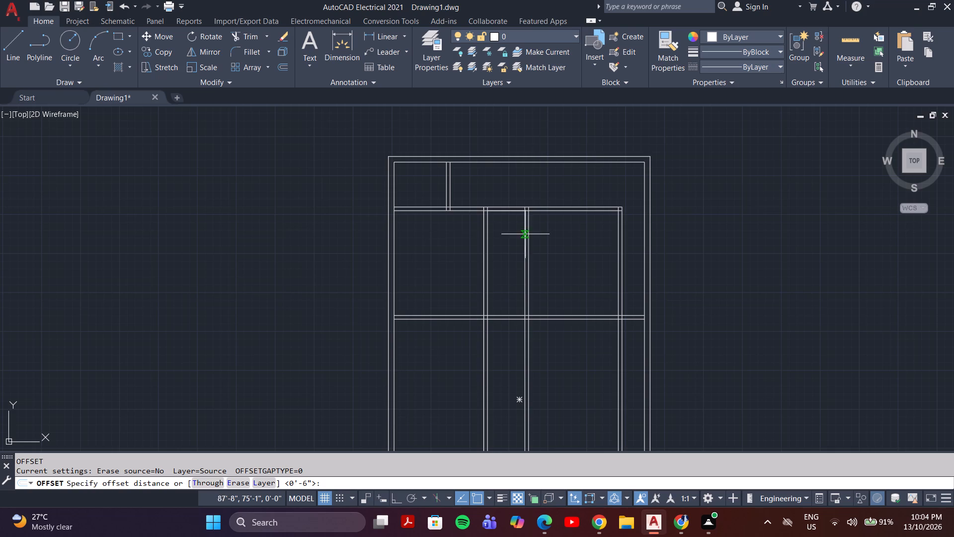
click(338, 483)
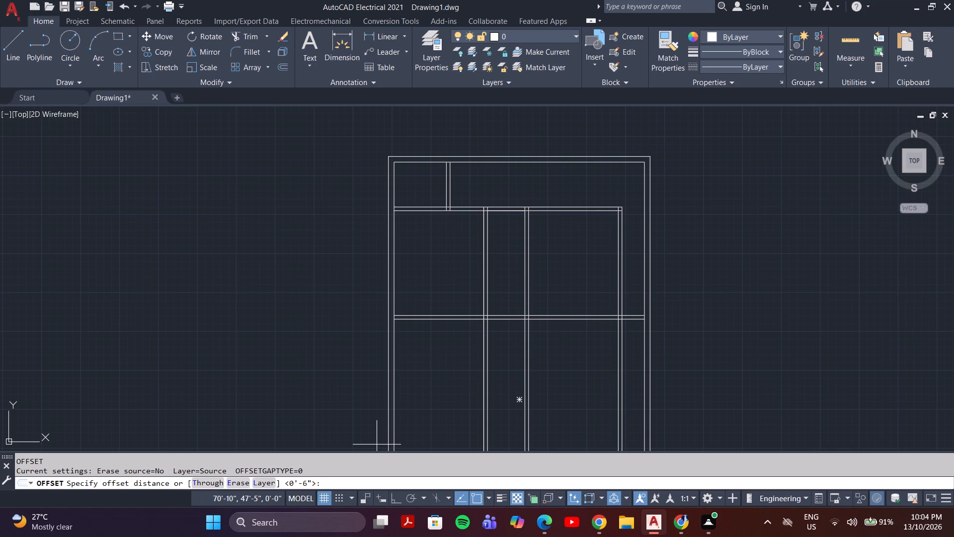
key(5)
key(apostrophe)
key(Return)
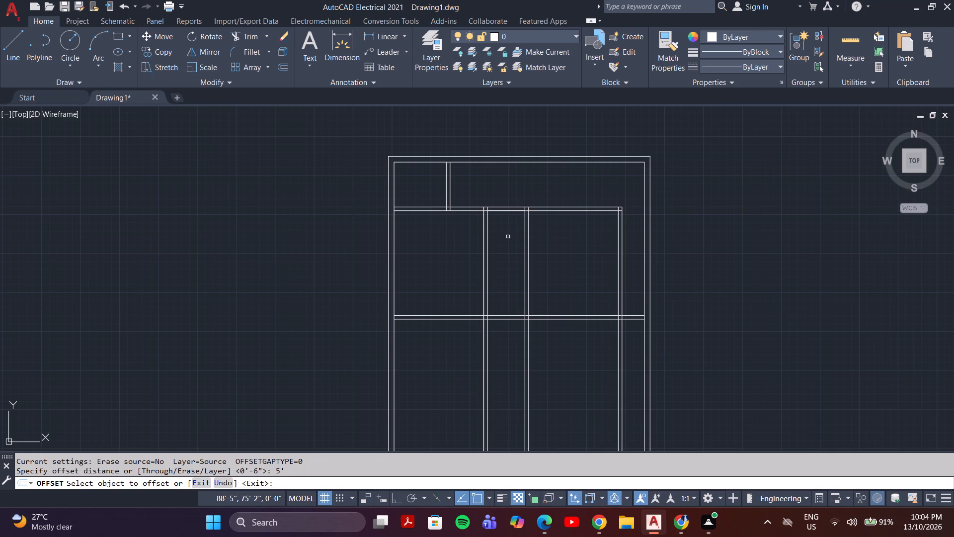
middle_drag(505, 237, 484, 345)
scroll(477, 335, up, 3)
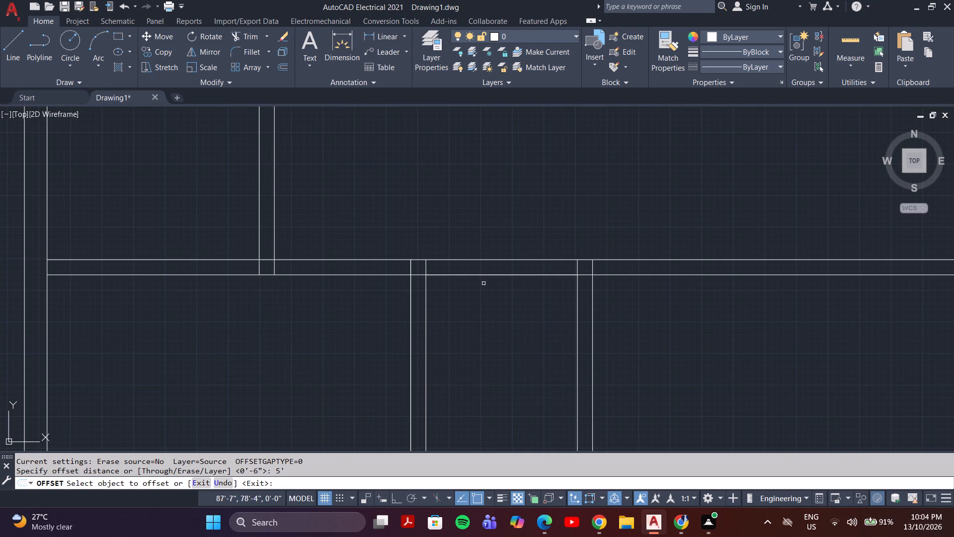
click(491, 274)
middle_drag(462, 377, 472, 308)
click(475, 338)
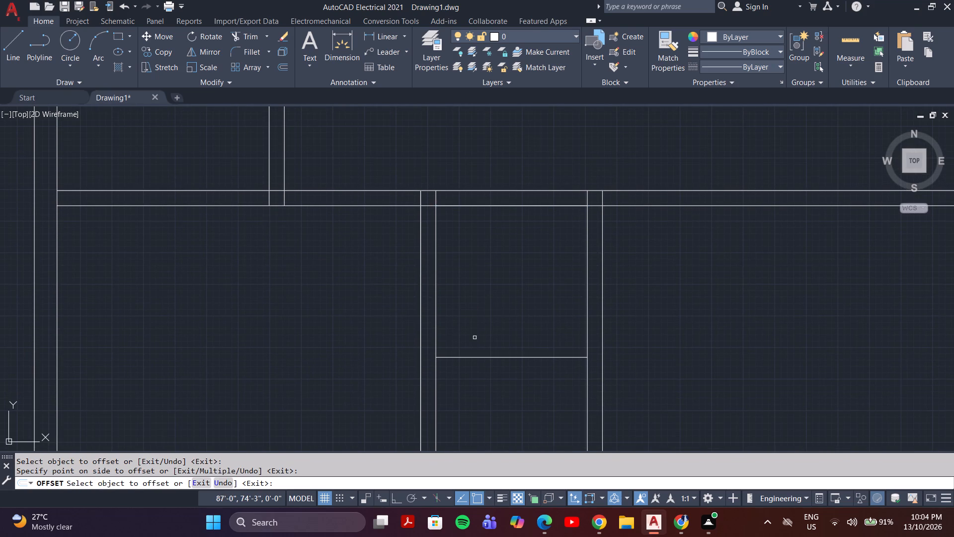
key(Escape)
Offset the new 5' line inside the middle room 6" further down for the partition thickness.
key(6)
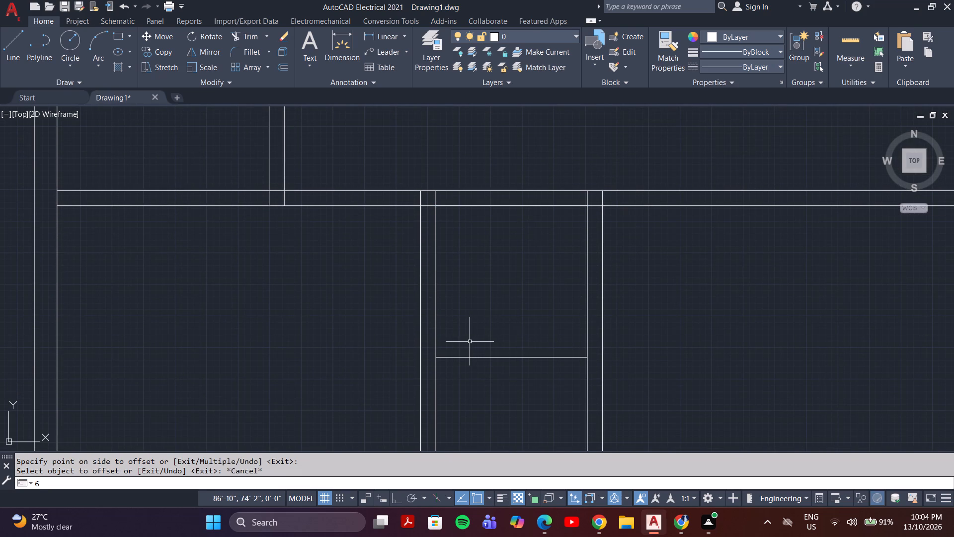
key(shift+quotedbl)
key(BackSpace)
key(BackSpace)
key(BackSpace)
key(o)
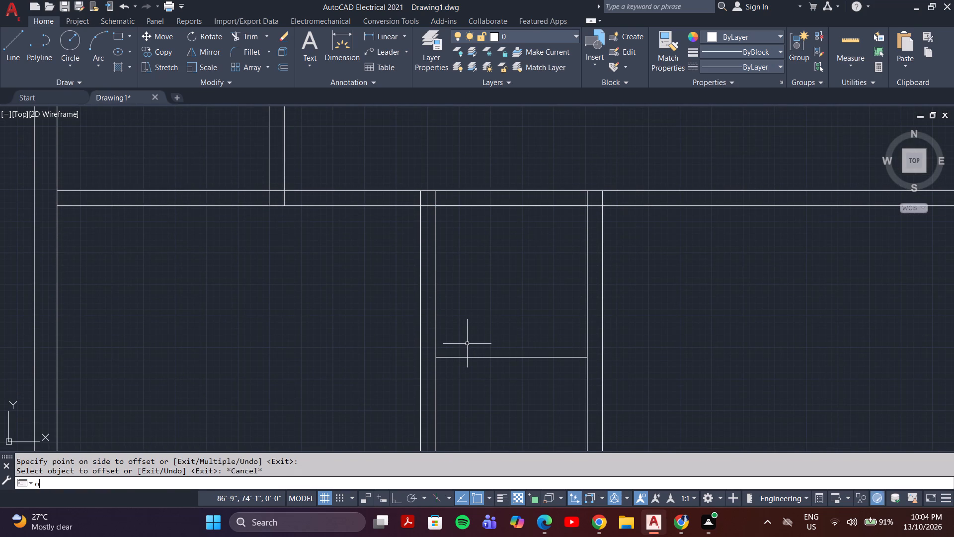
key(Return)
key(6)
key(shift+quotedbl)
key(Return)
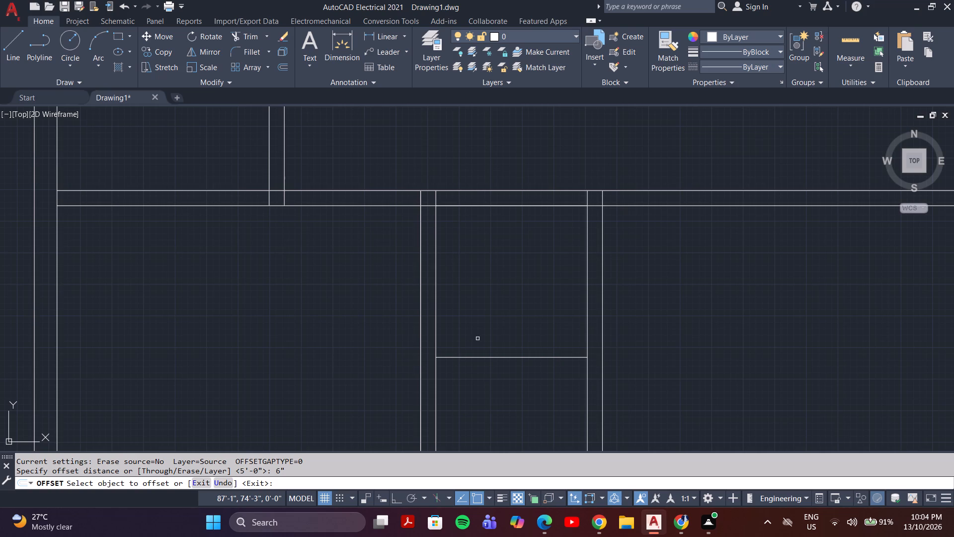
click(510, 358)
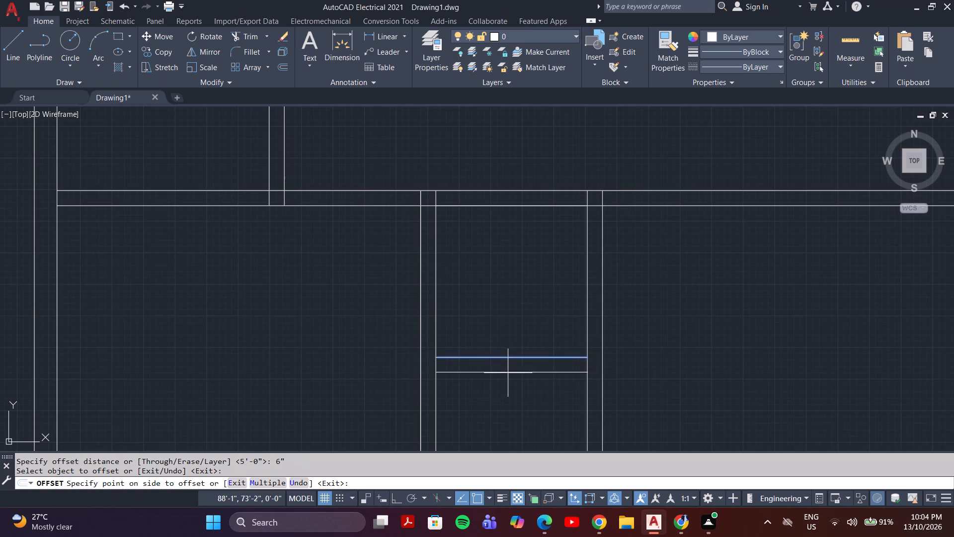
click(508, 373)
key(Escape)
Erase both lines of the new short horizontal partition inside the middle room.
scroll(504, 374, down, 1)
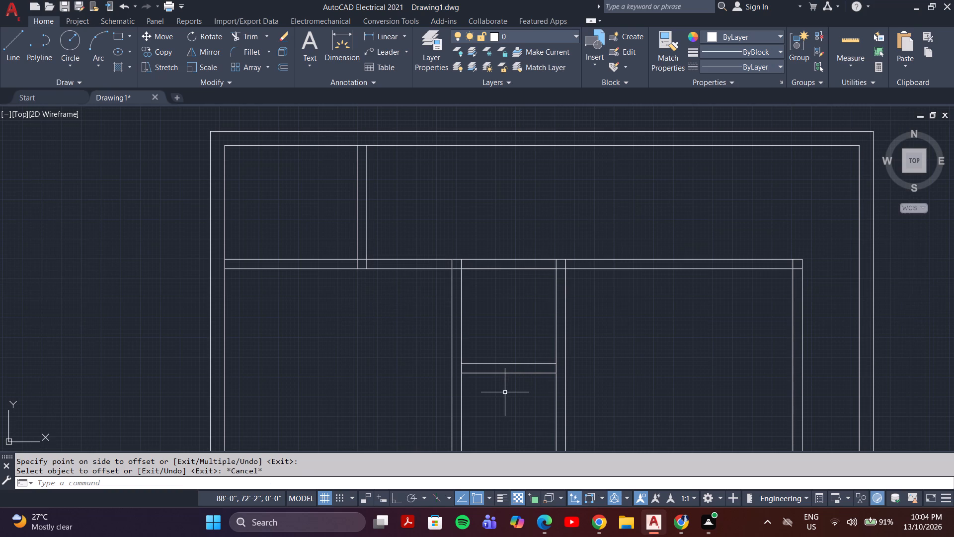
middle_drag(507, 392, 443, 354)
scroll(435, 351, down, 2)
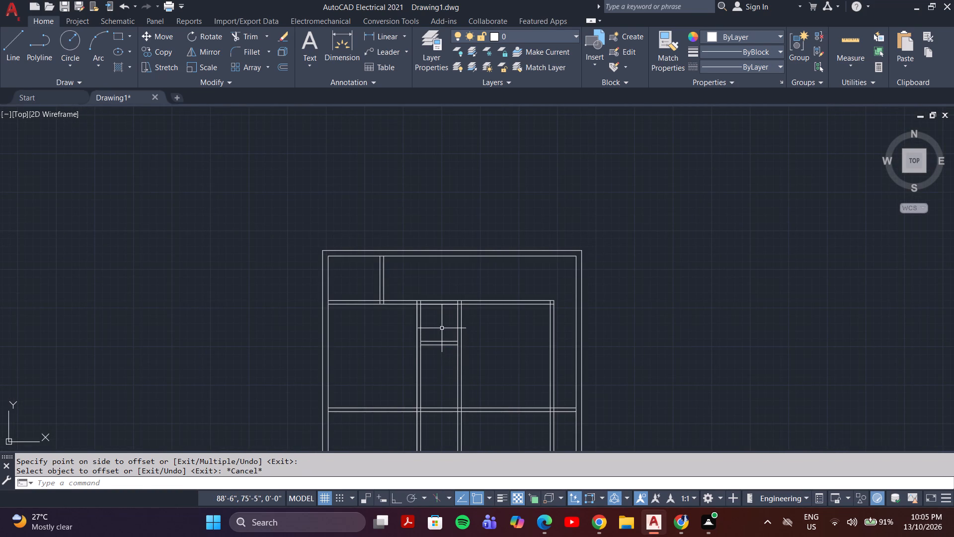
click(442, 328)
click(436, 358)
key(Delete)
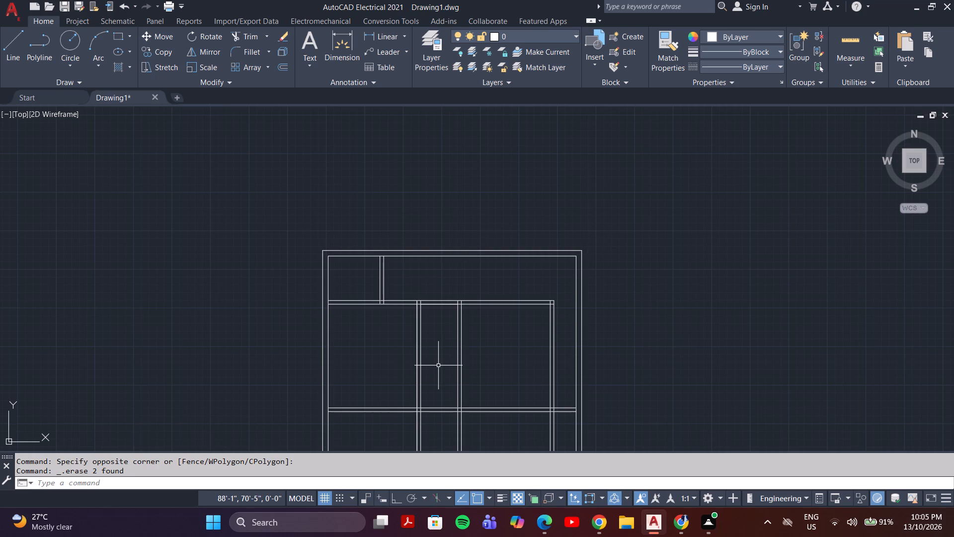
Offset the short upper end line of the middle room 8' down into the room.
key(o)
key(Return)
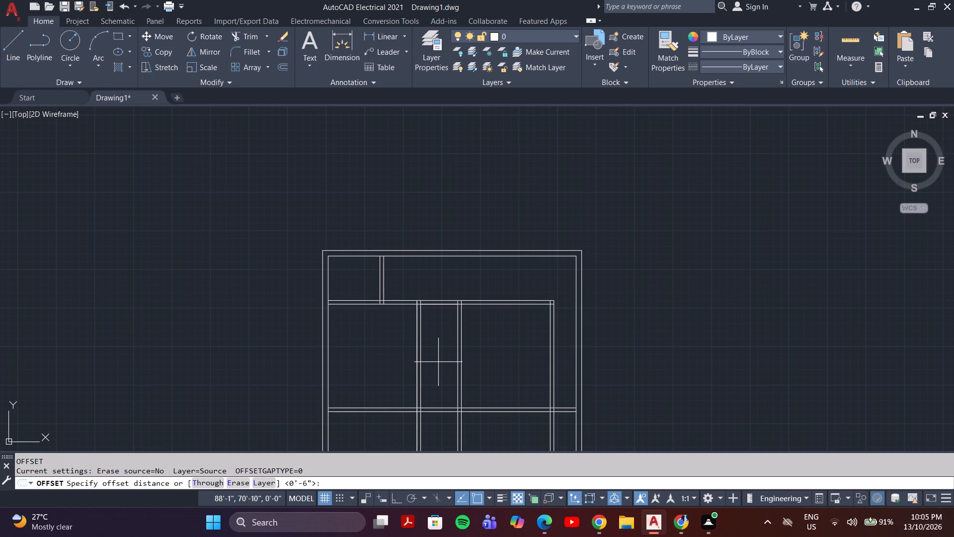
click(363, 480)
click(347, 482)
key(8)
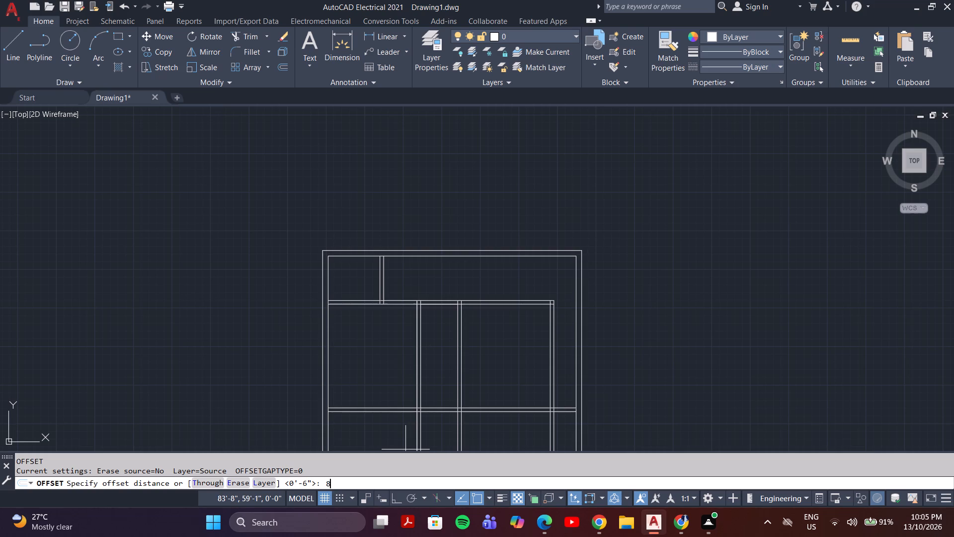
key(apostrophe)
key(Return)
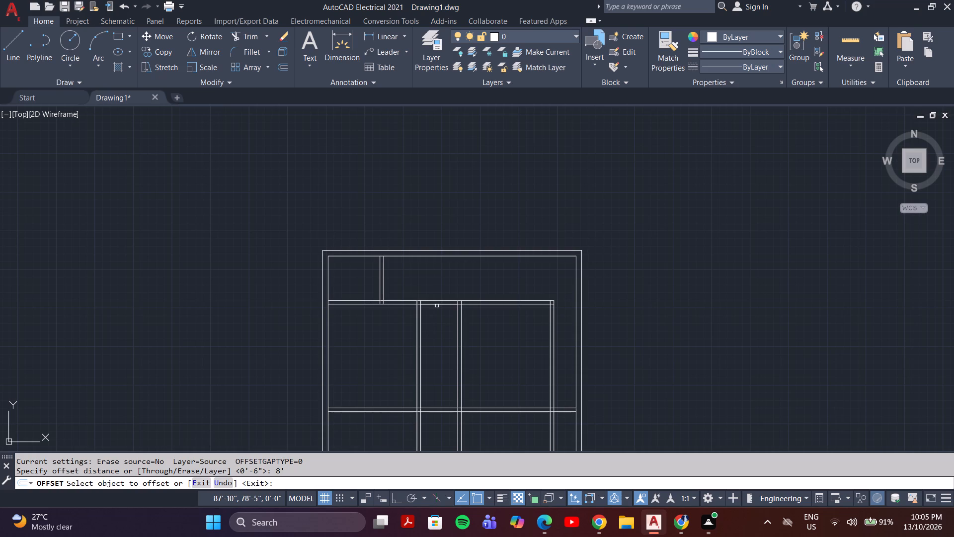
click(437, 306)
click(430, 347)
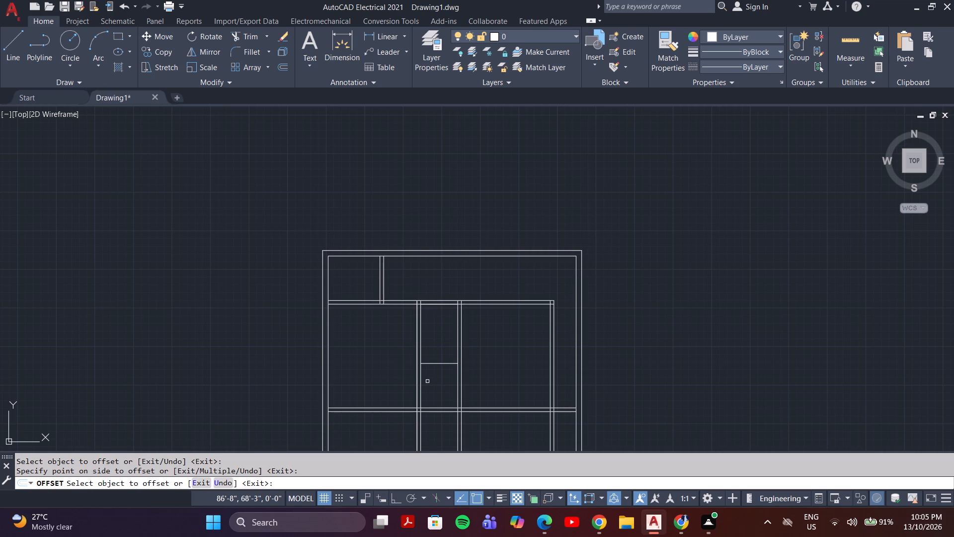
click(428, 380)
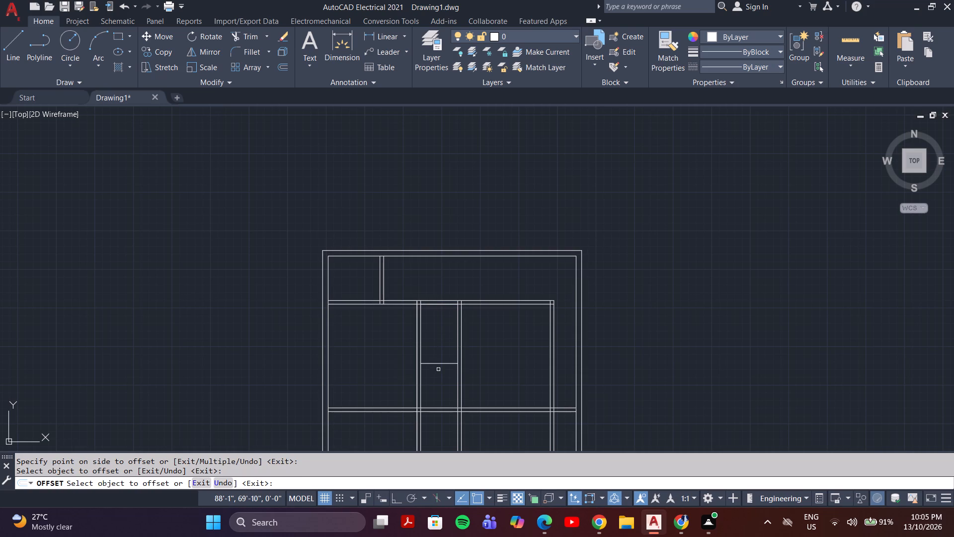
key(Escape)
Offset the new 8' line inside the middle room 6" further down for the partition thickness.
key(o)
key(Return)
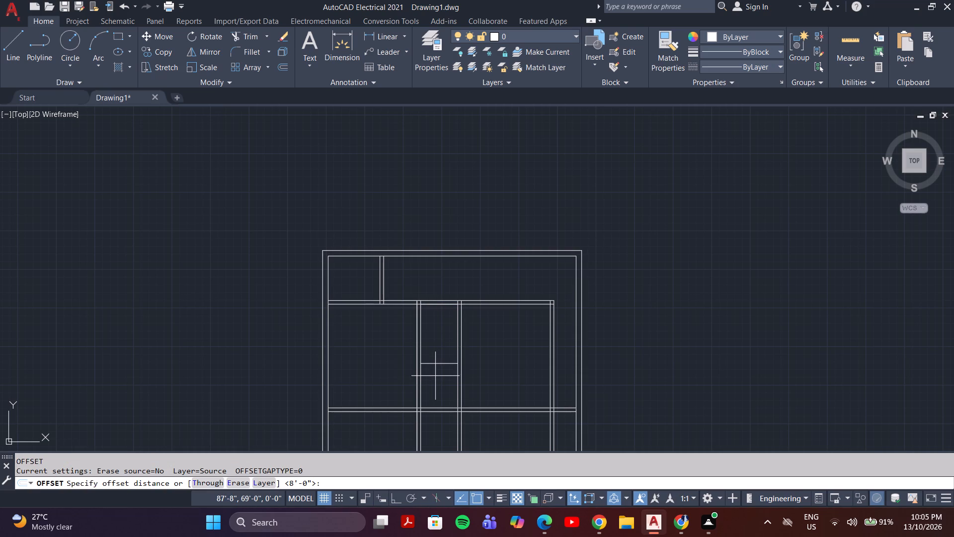
click(351, 481)
key(6)
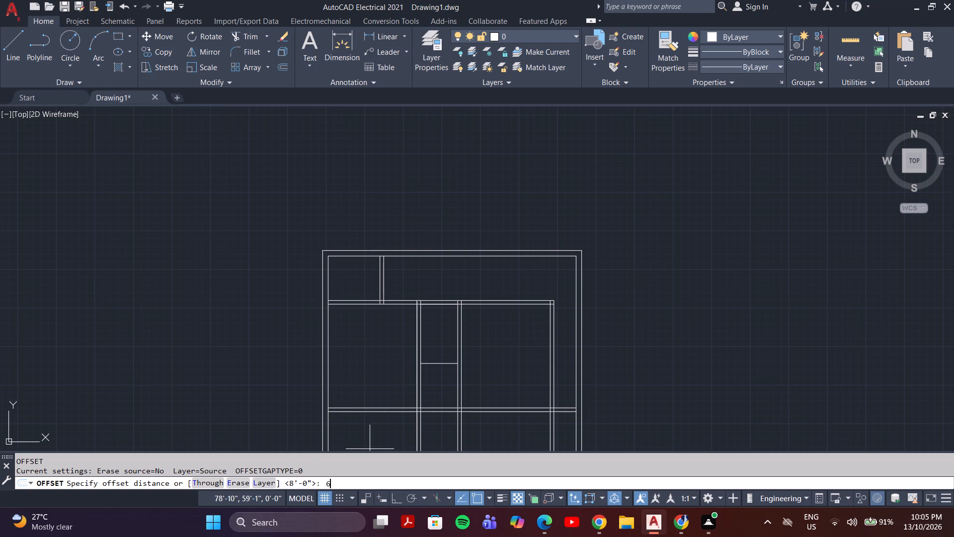
key(shift+quotedbl)
key(Return)
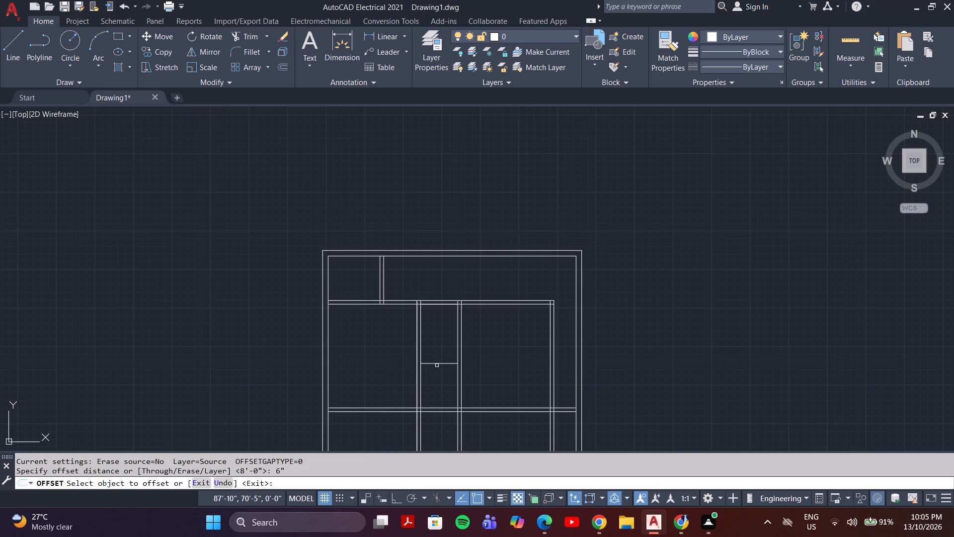
click(437, 365)
click(436, 364)
click(430, 380)
key(Escape)
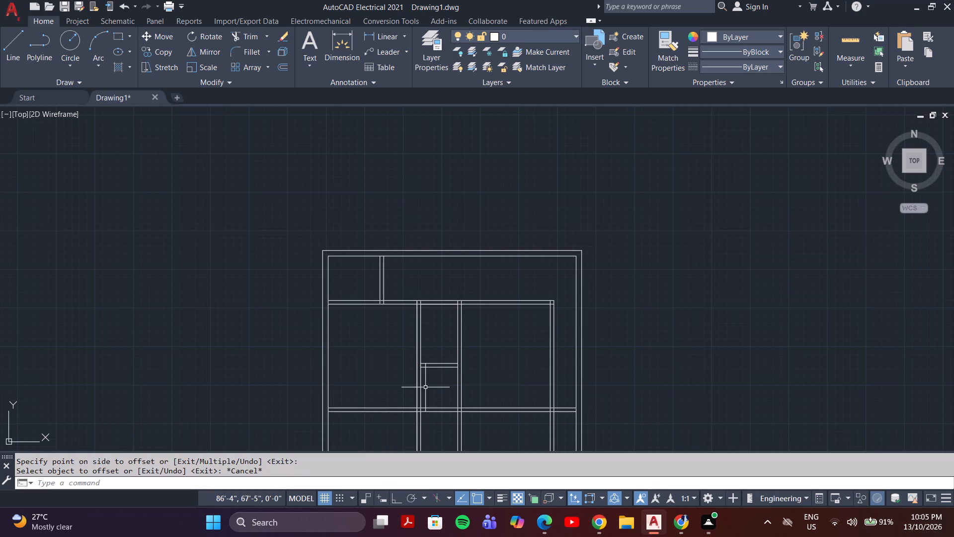
Trim both lines of the lower full-width horizontal partition where they cross the middle room.
text(tr)
key(Return)
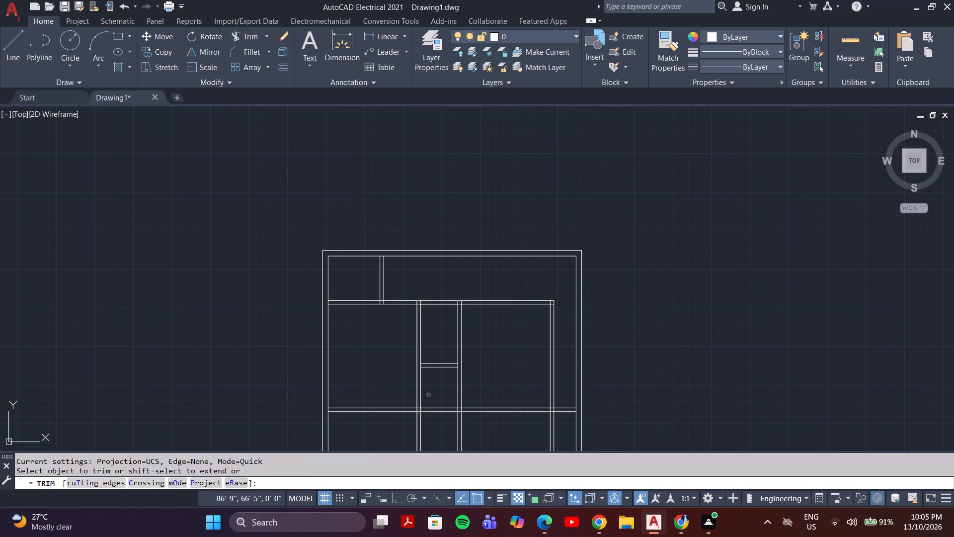
middle_drag(433, 383, 435, 352)
drag(439, 393, 439, 363)
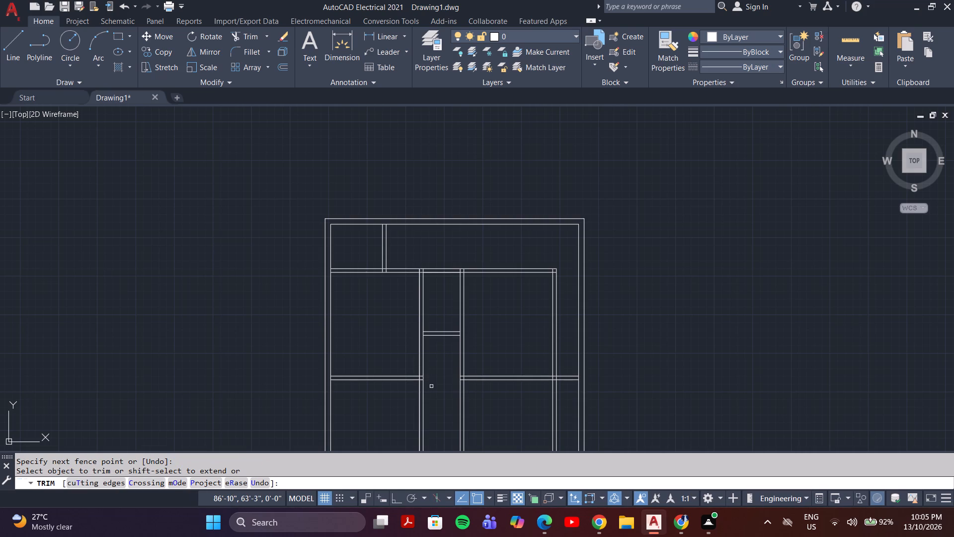
Trim away both lines of the vertical partition nearest the right outer wall.
middle_drag(509, 408, 496, 316)
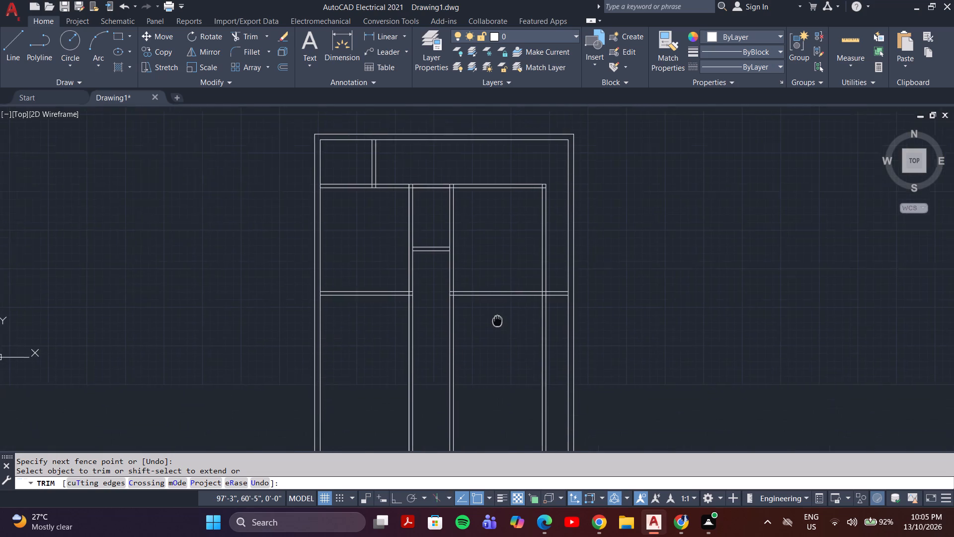
middle_drag(496, 316, 496, 314)
scroll(546, 332, up, 4)
drag(546, 329, 476, 345)
scroll(472, 345, down, 3)
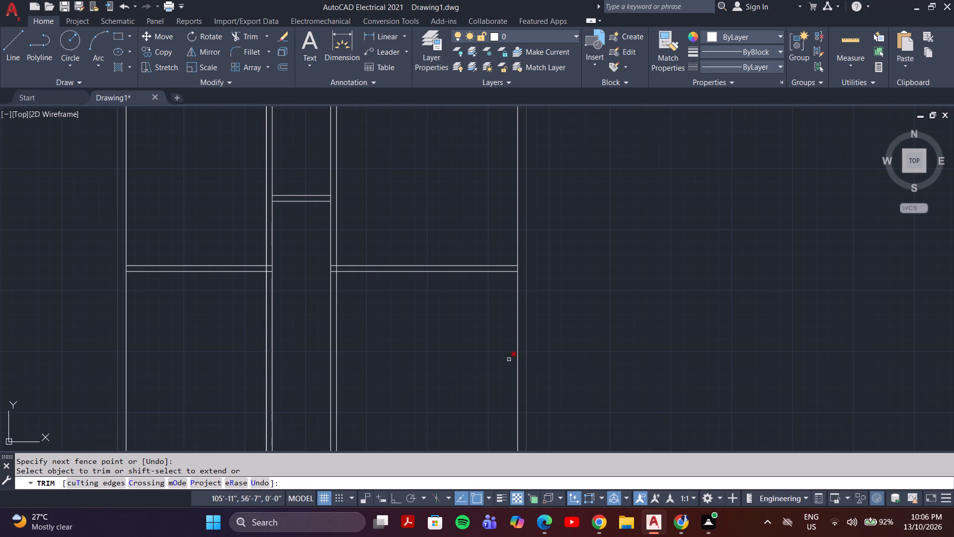
key(Escape)
Offset the right outer wall's inner line 8' toward the middle room.
key(o)
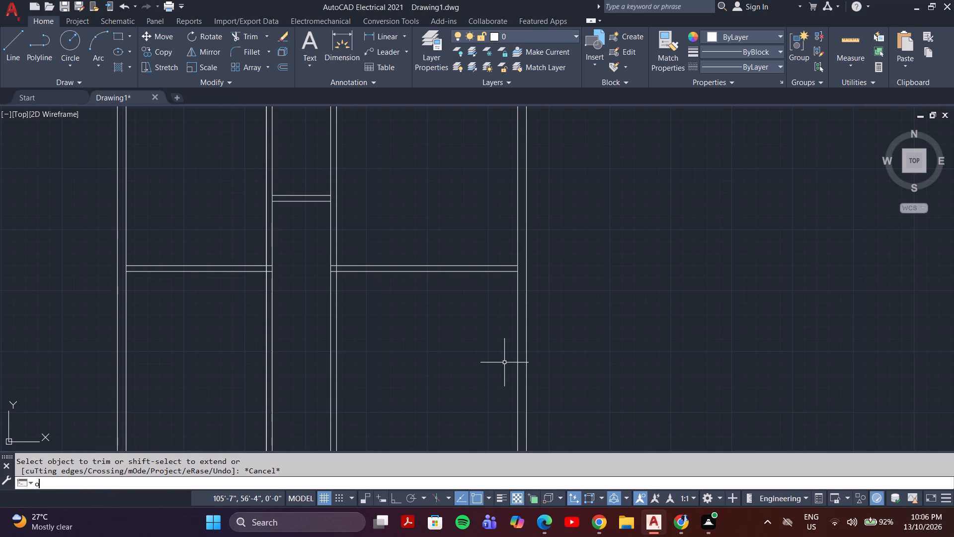
key(Return)
click(331, 479)
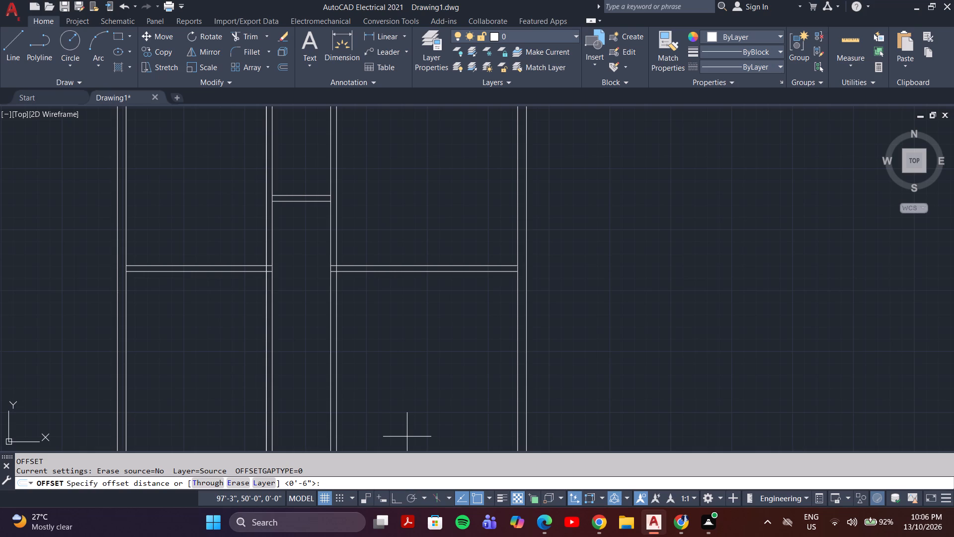
text(8')
key(Return)
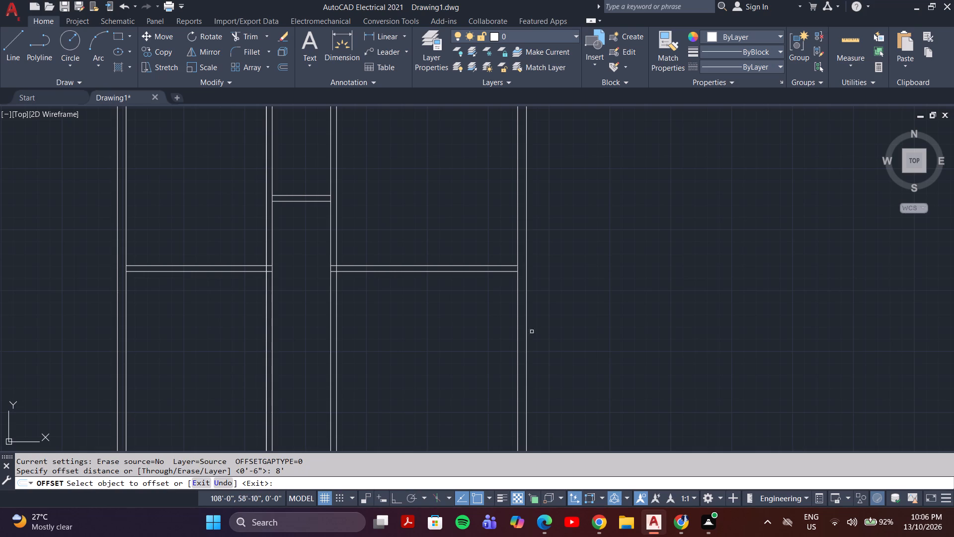
click(517, 315)
click(401, 315)
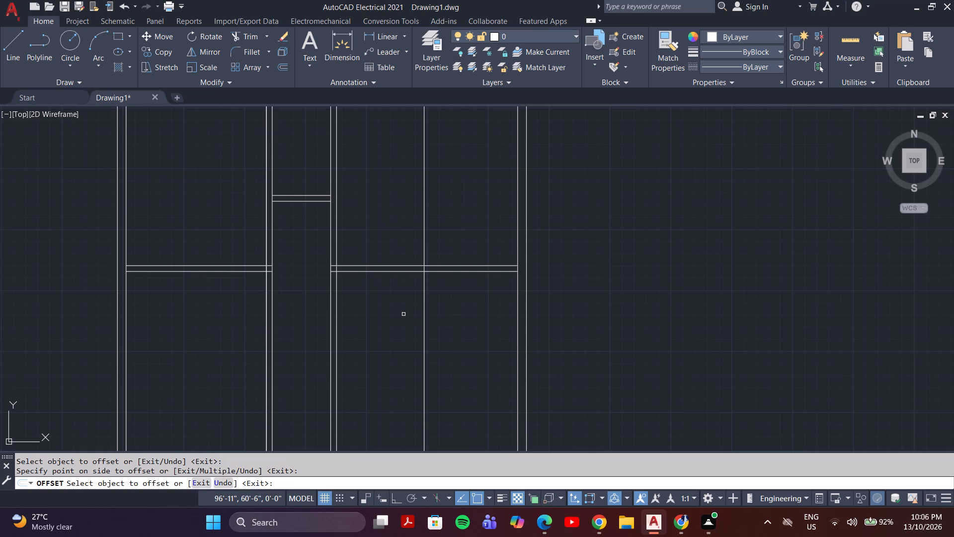
click(403, 314)
key(Escape)
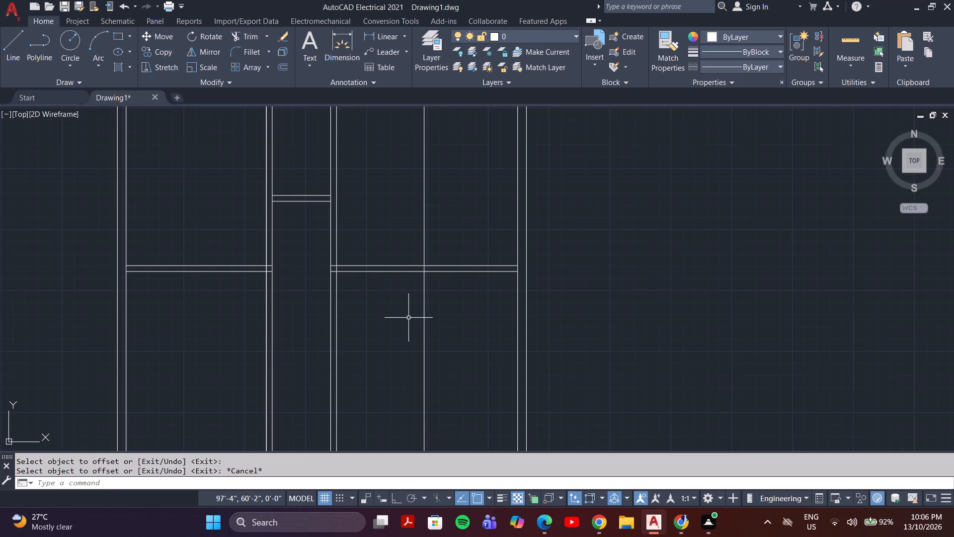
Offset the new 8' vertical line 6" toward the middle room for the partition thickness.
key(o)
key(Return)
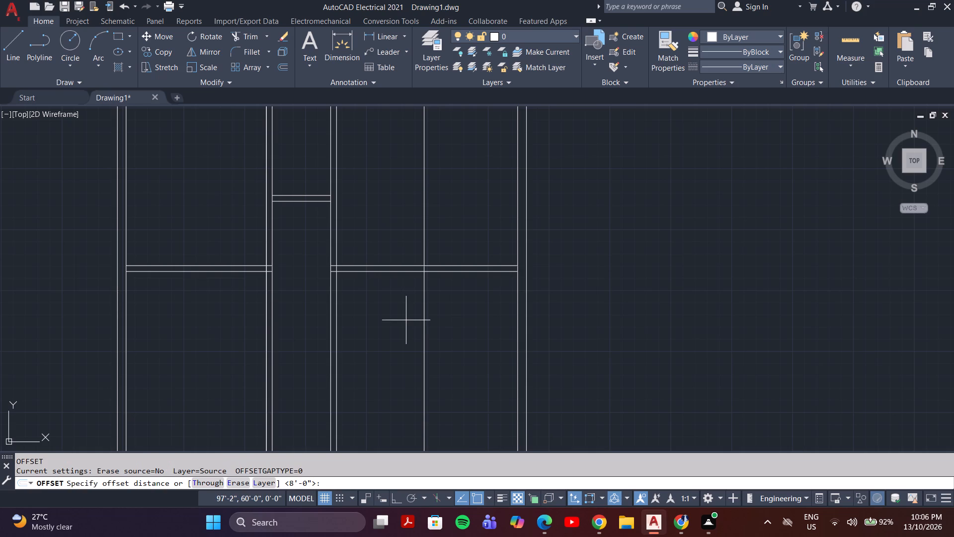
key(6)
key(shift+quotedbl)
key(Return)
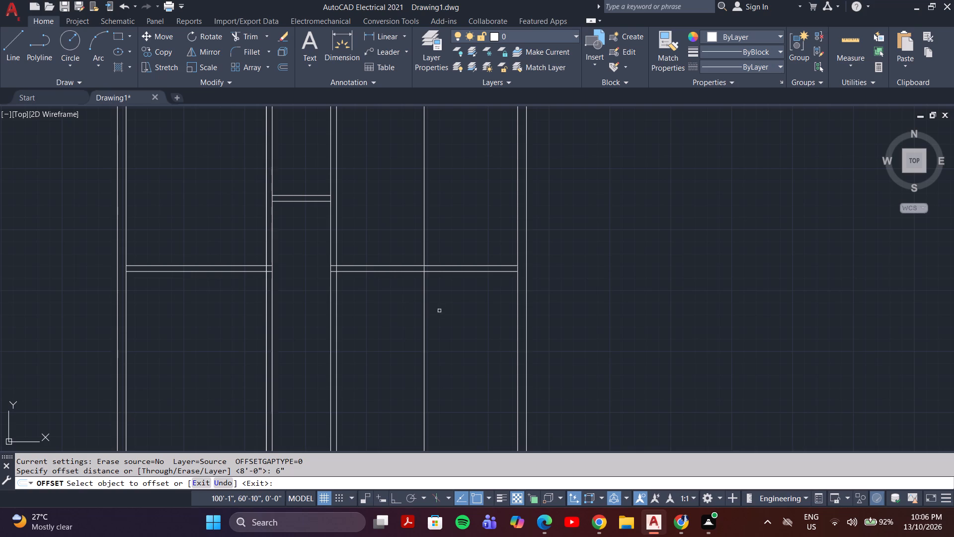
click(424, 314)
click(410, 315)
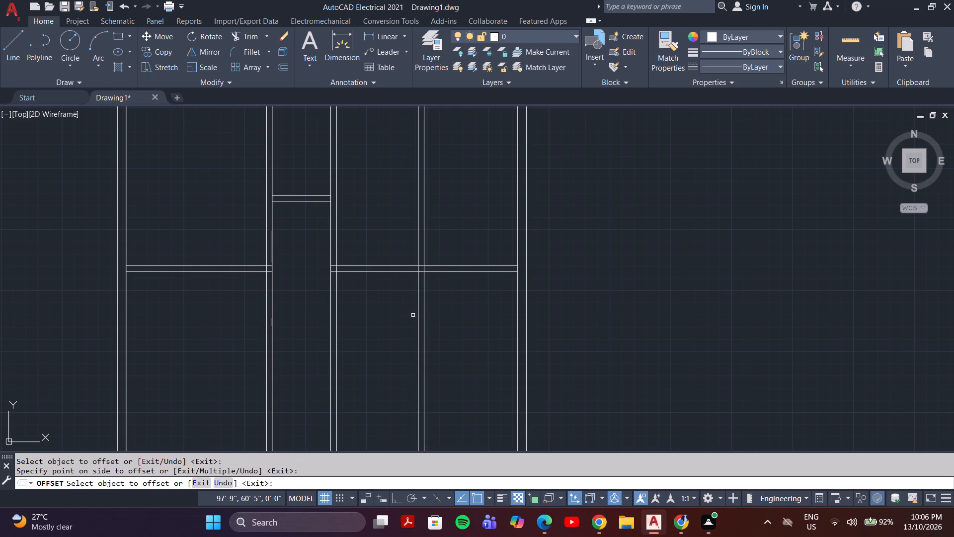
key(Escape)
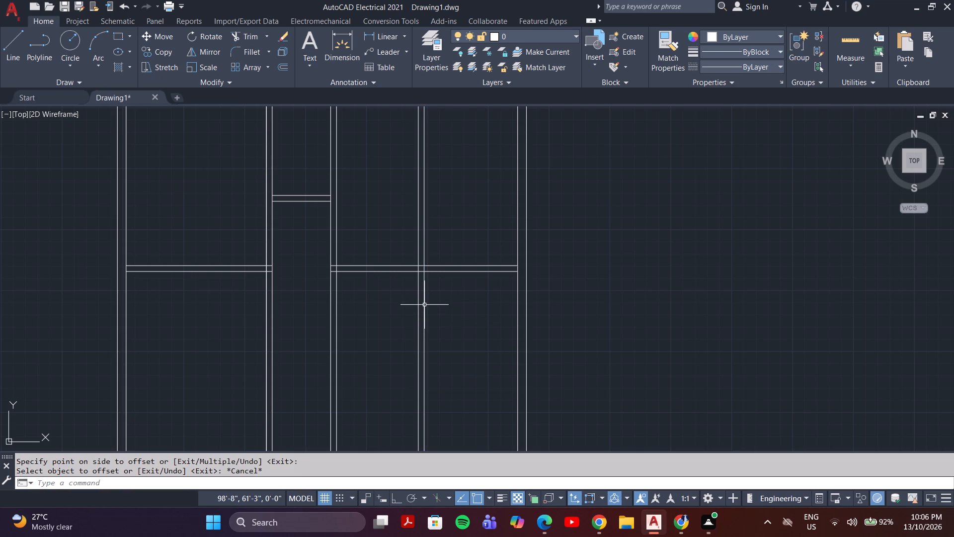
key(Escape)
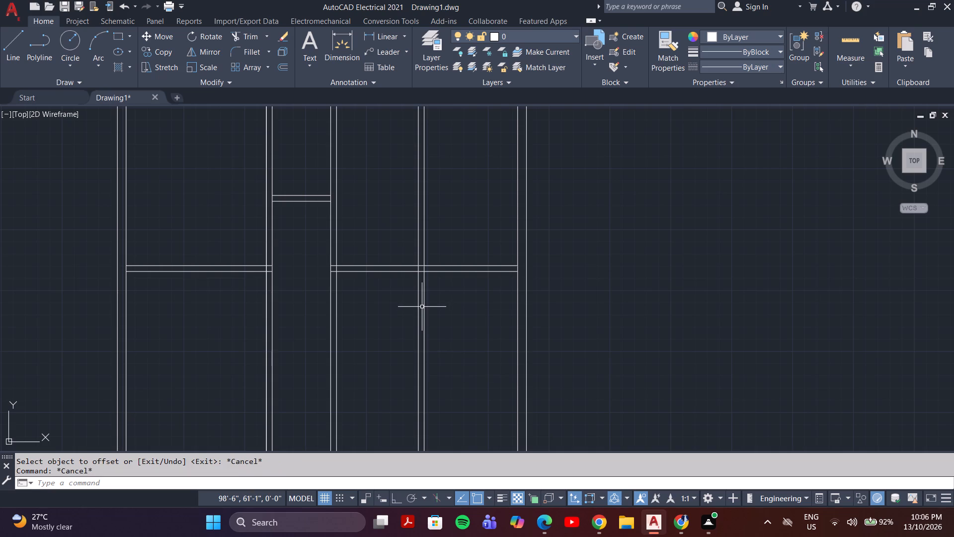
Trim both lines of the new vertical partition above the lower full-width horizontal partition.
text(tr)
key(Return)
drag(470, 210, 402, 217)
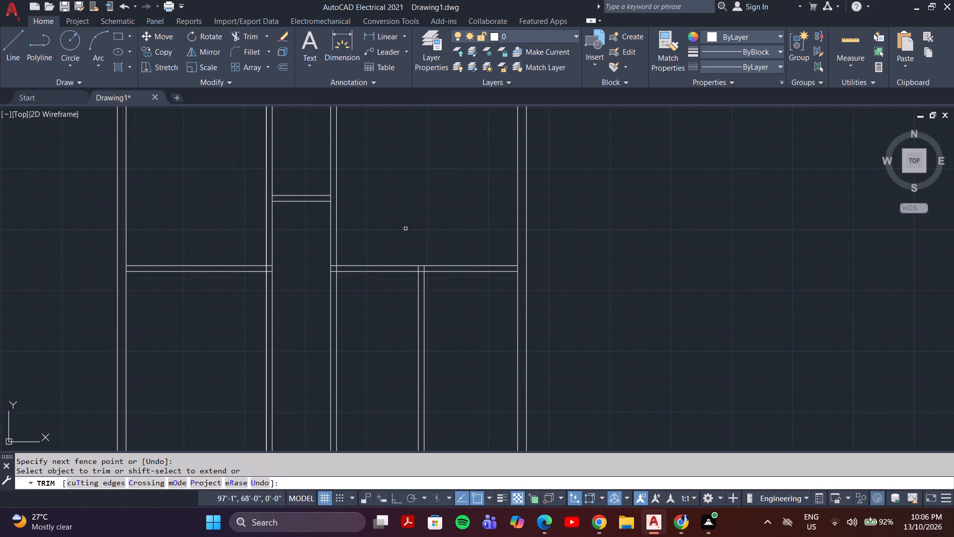
Undo the new partition's trim and its 6" and 8' offsets, plus the earlier trims of the lower horizontal partition and rightmost vertical partition.
scroll(405, 233, down, 1)
middle_drag(434, 196, 420, 243)
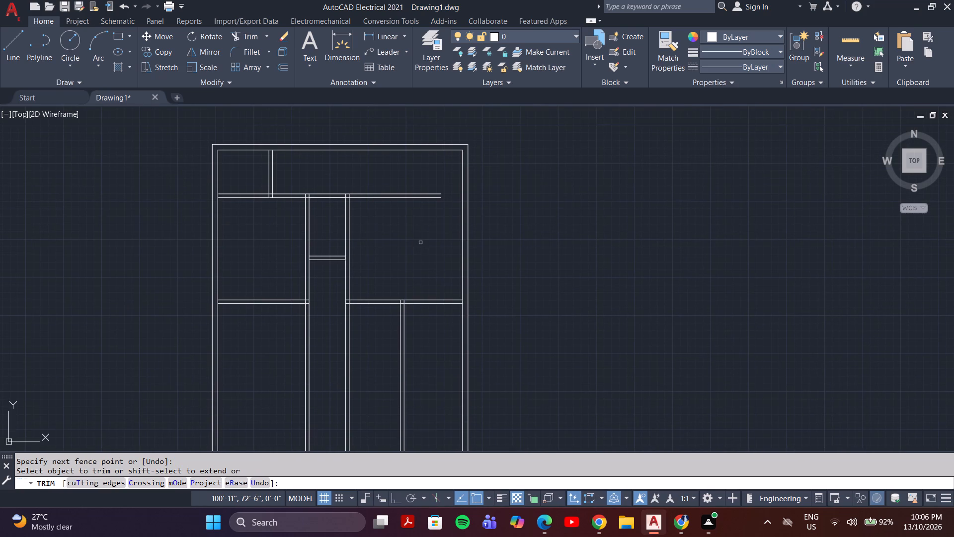
key(ctrl+z)
ctrl+scroll(439, 235, down, 2)
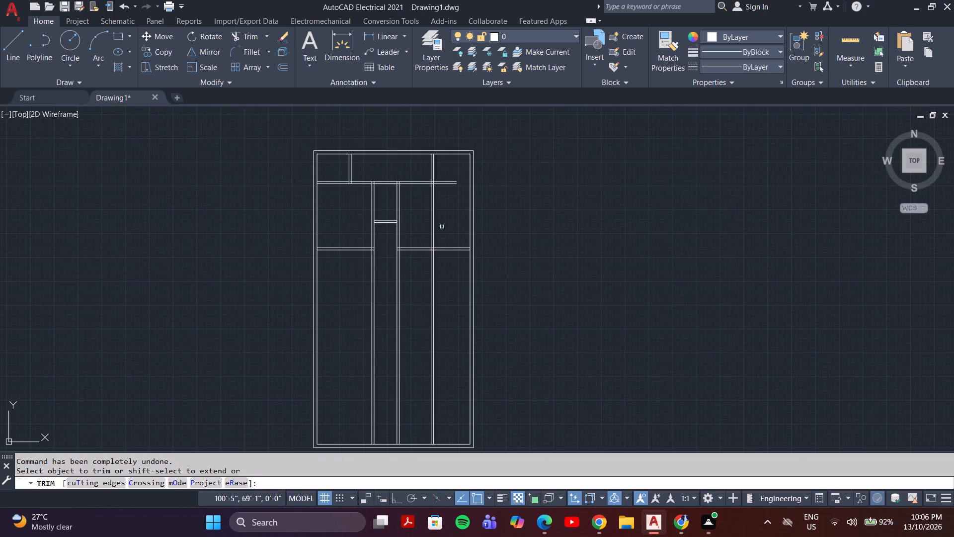
key(ctrl+z)
key(ctrl+z)
key(Escape)
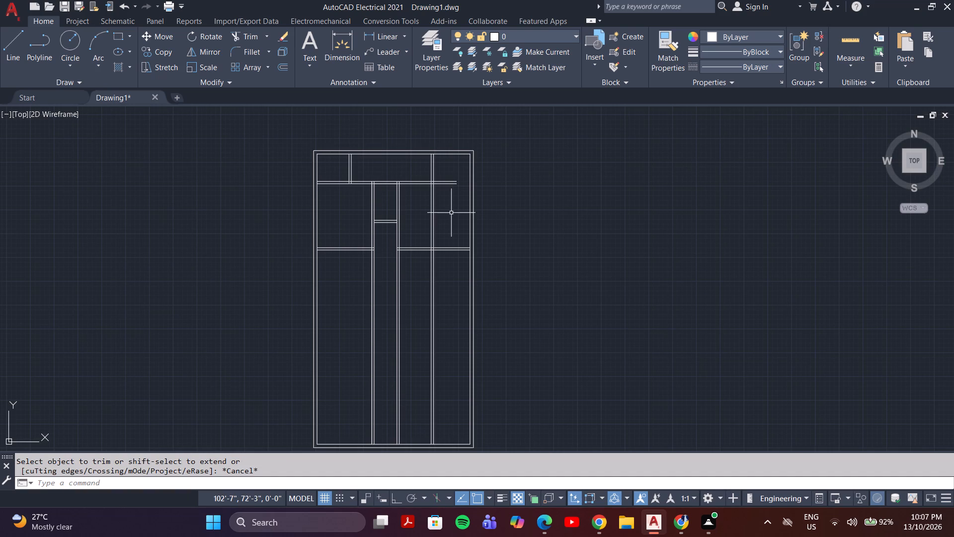
key(ctrl+z)
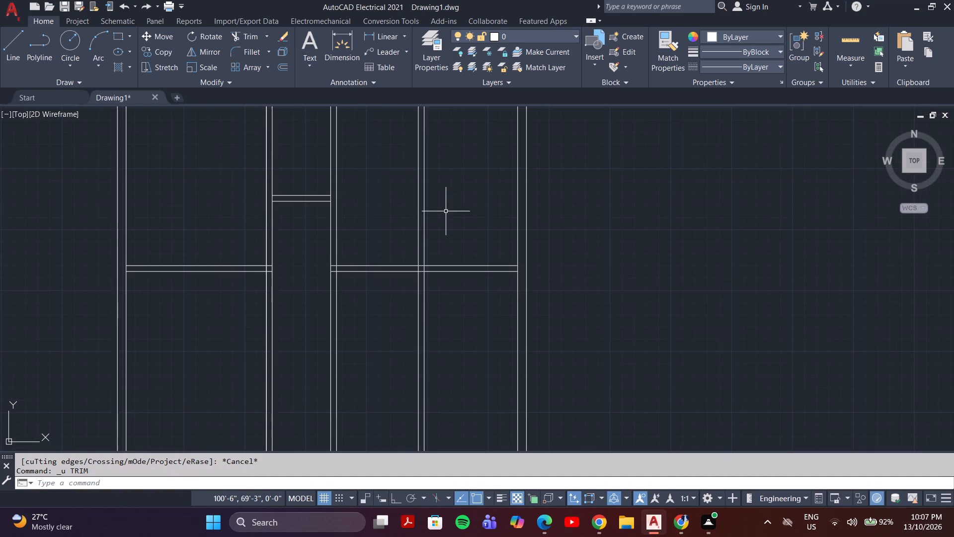
key(ctrl+z)
key(ctrl+z)
key(ctrl+z)
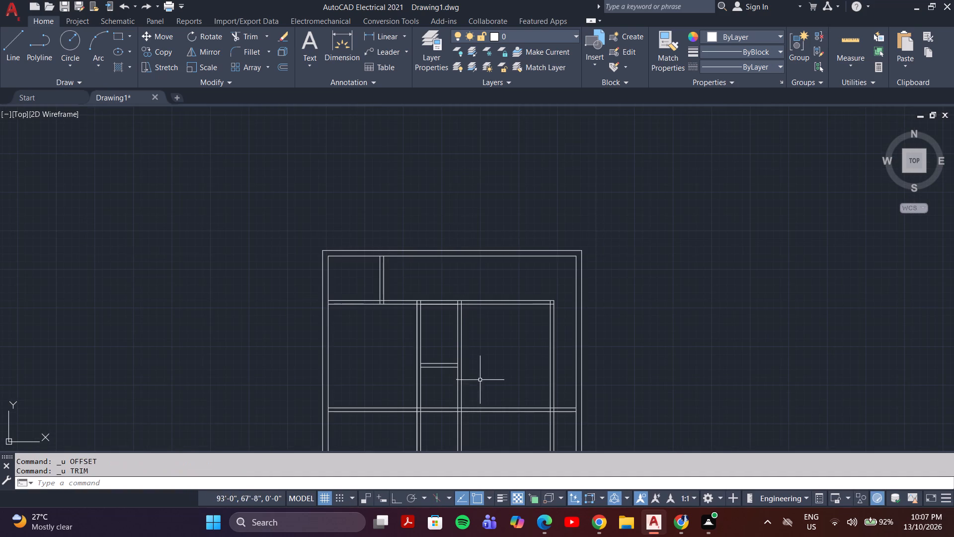
Trim both lines of the vertical partition nearest the right outer wall below the lower full-width horizontal partition.
middle_drag(482, 376, 479, 289)
scroll(511, 350, up, 2)
key(r)
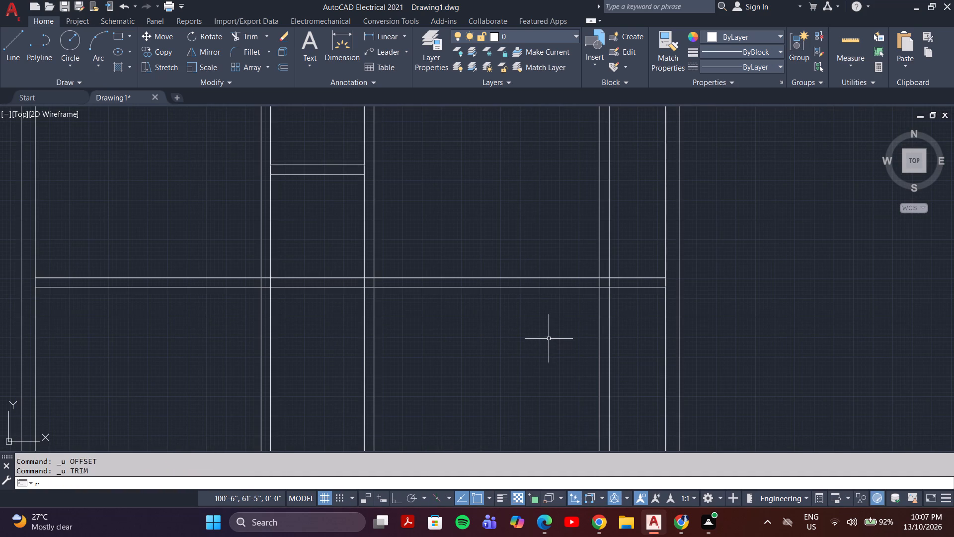
key(BackSpace)
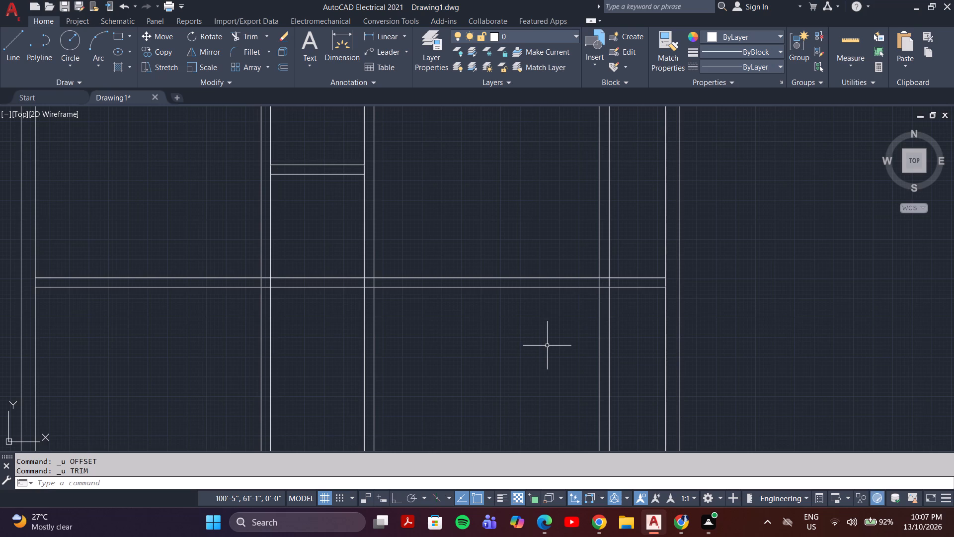
key(Escape)
text(tr)
key(Return)
click(627, 337)
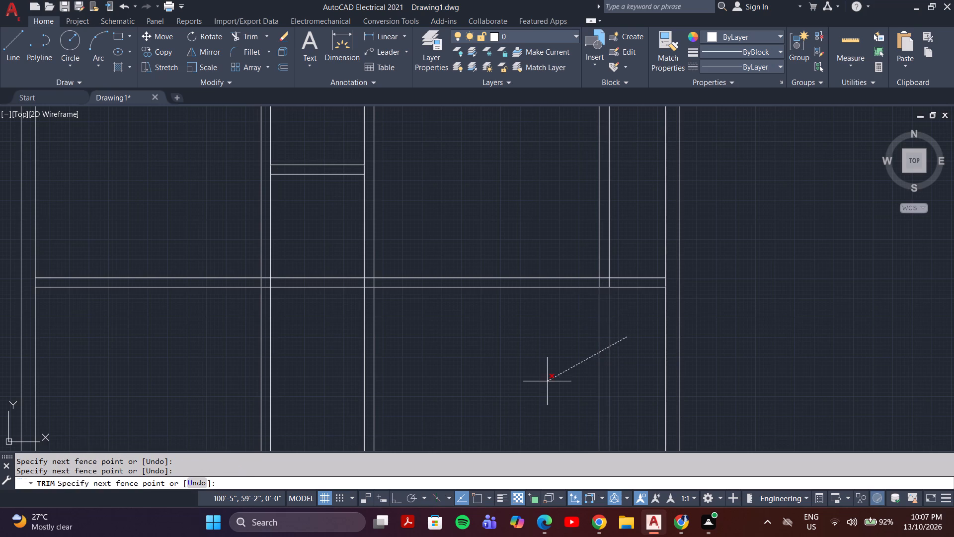
click(547, 381)
scroll(555, 367, down, 3)
scroll(555, 367, up, 2)
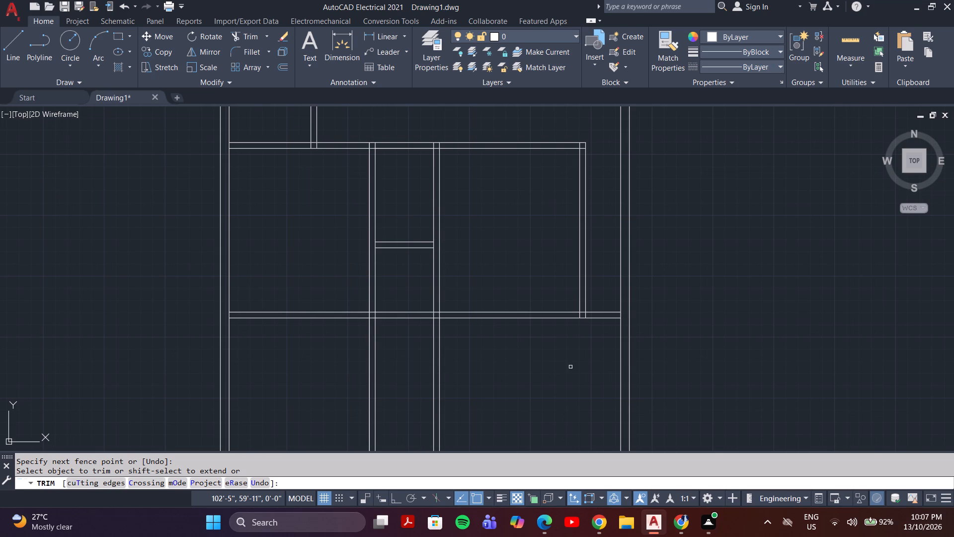
key(o)
key(Escape)
Offset the right outer wall's inner line 8' toward the middle room.
key(o)
key(Return)
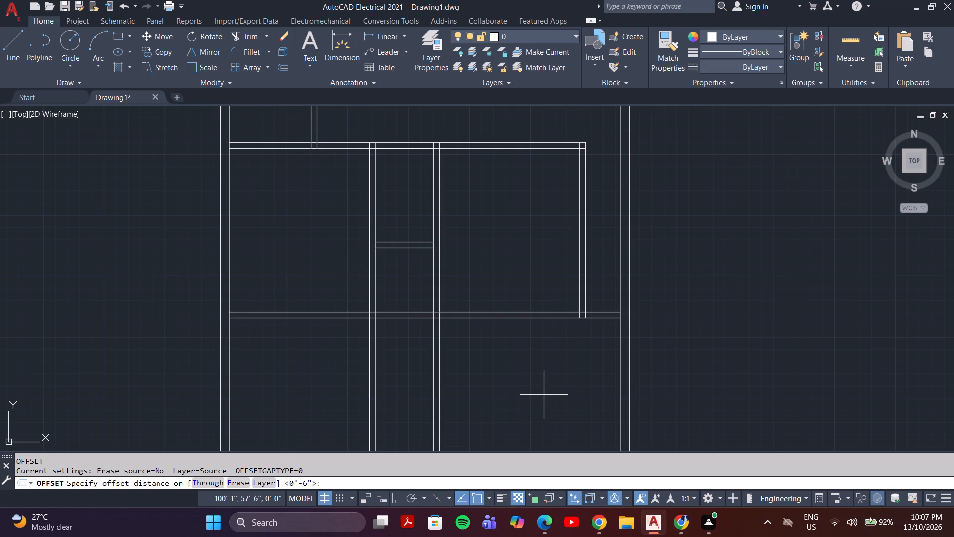
click(394, 481)
key(8)
key(apostrophe)
key(Return)
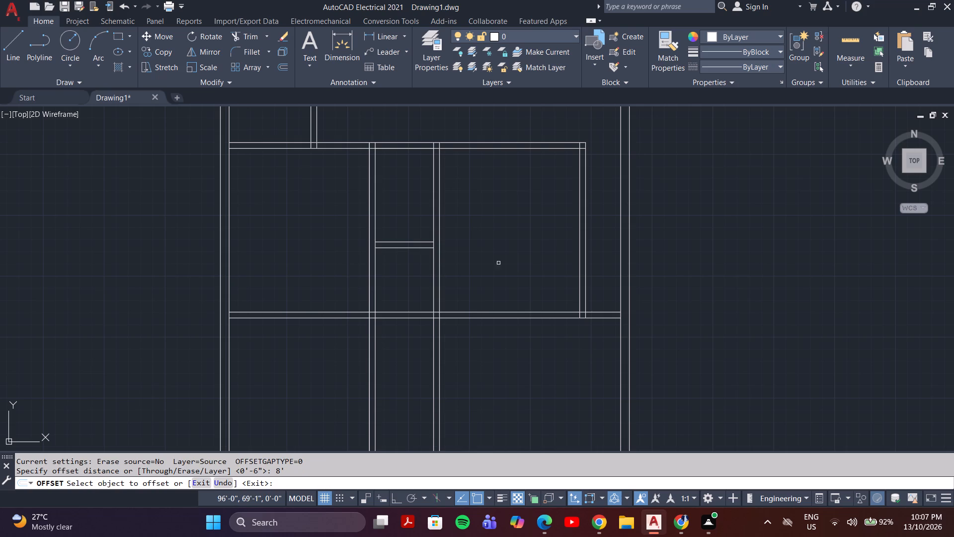
click(623, 336)
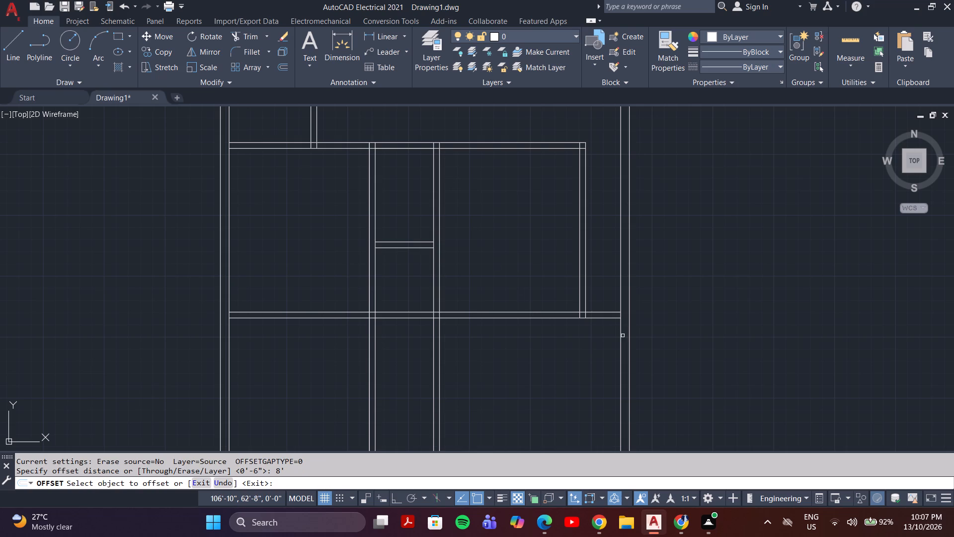
click(621, 337)
click(572, 354)
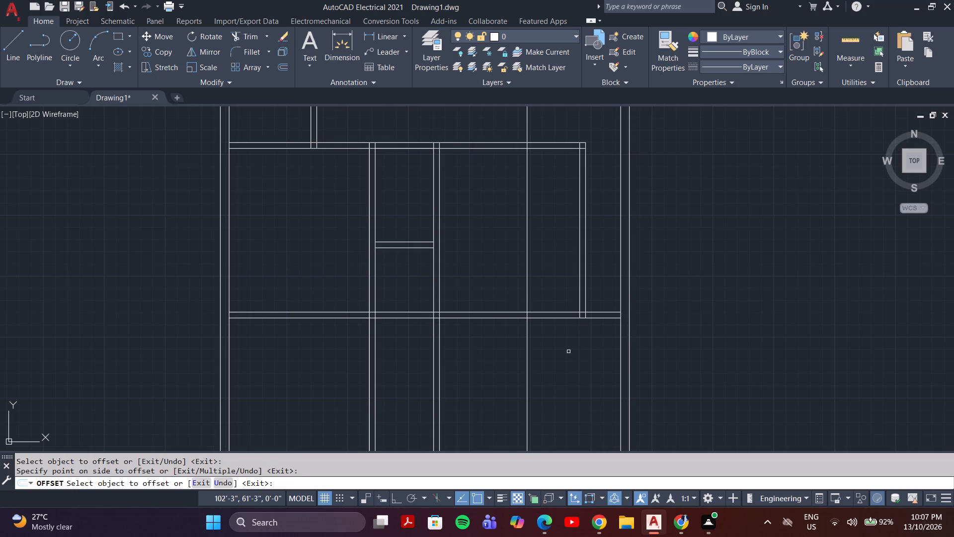
key(Escape)
Trim the new 8' offset line in the room above the lower horizontal partition and in the top strip of the plan.
text(tr)
key(Return)
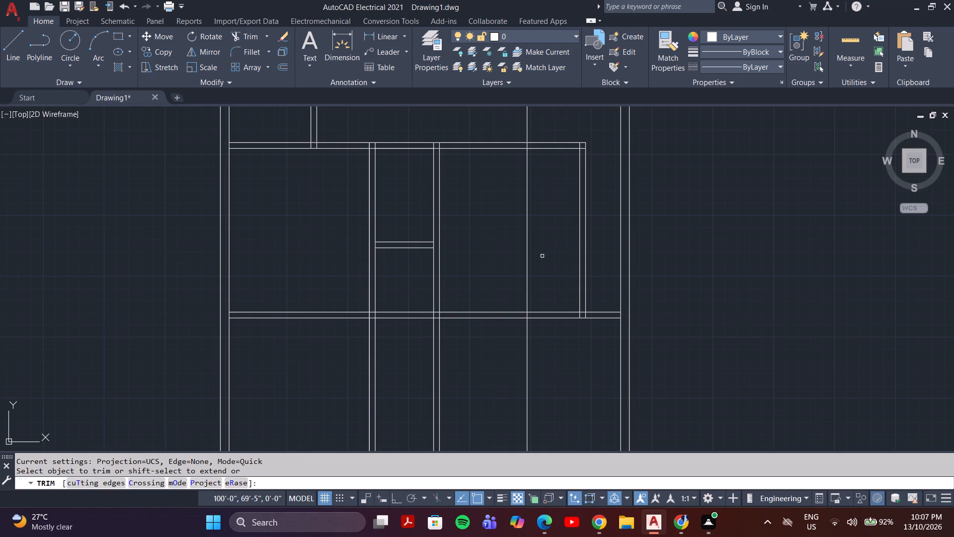
click(527, 251)
middle_drag(541, 187, 528, 272)
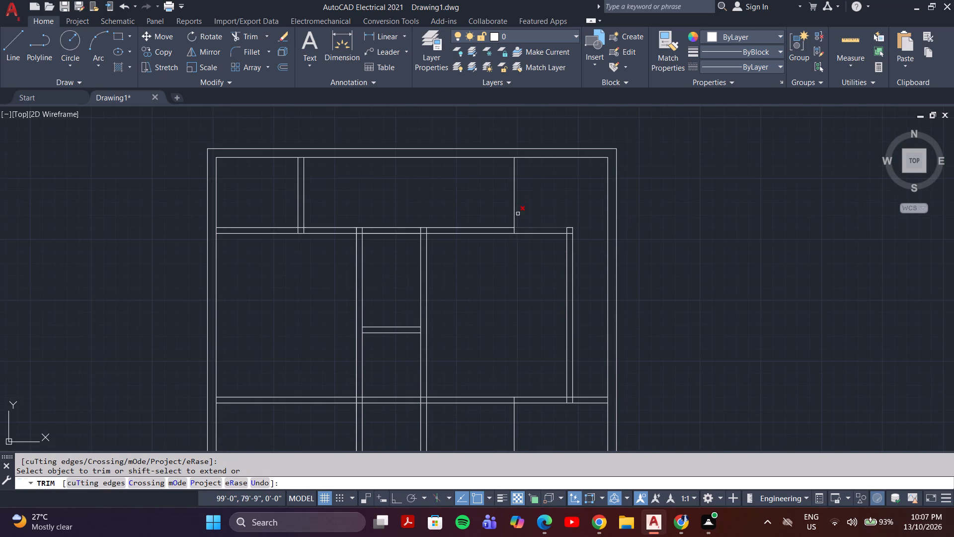
click(514, 203)
middle_drag(510, 343, 504, 256)
key(Escape)
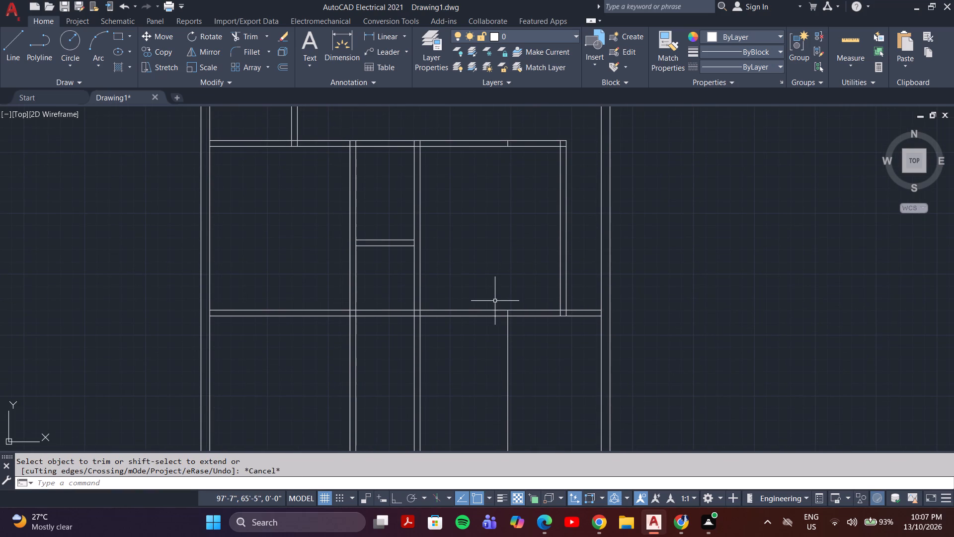
Offset the remaining lower part of the 8' line 6" toward the middle room for the partition thickness.
key(o)
key(Return)
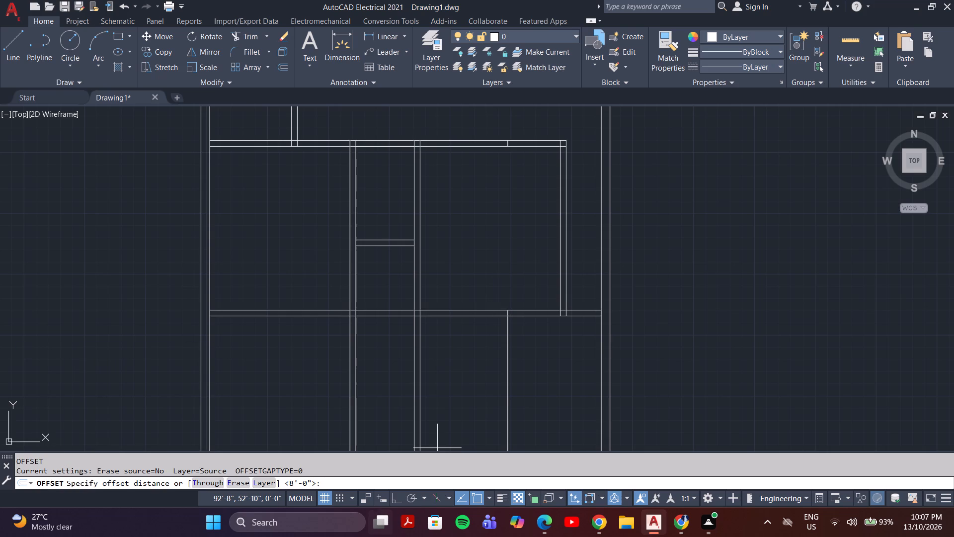
key(6)
key(shift+quotedbl)
key(Return)
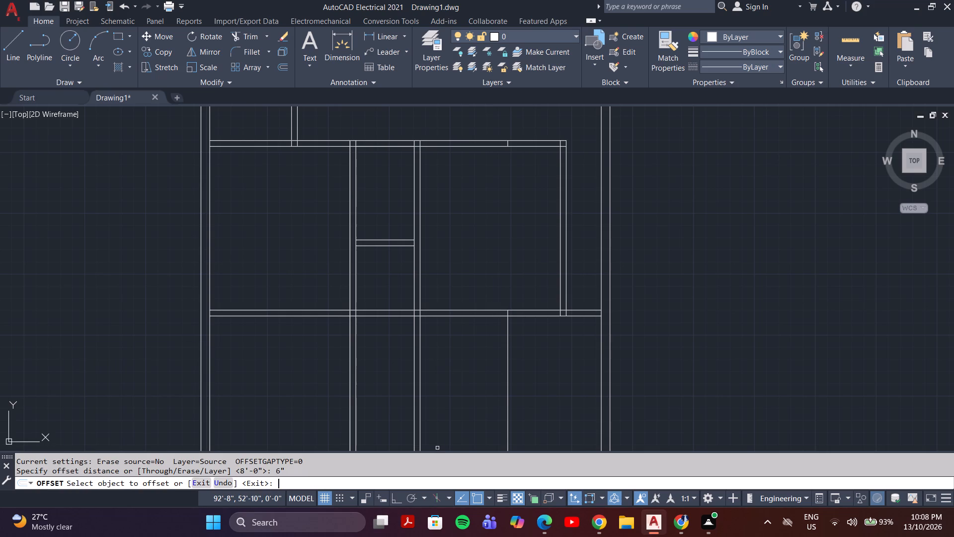
click(508, 375)
click(488, 379)
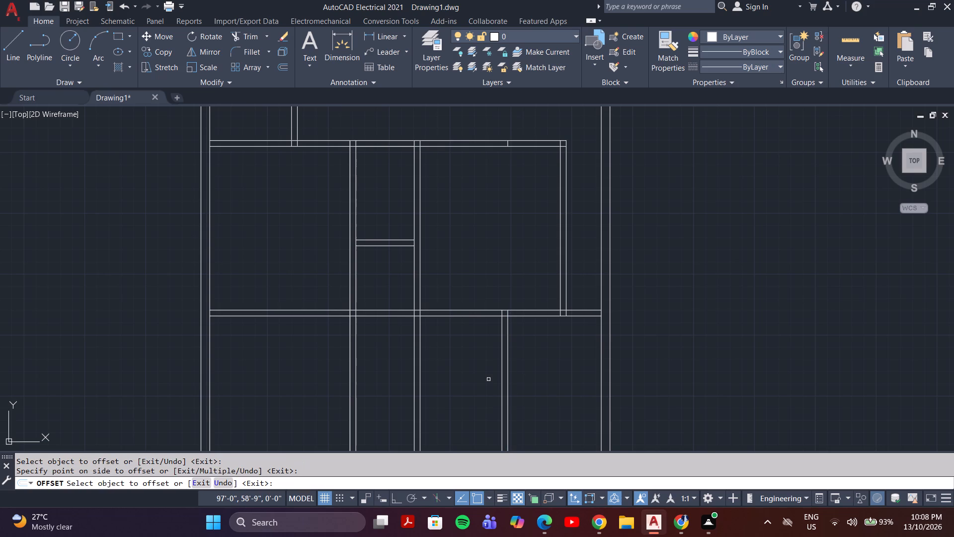
middle_drag(482, 366, 460, 353)
scroll(460, 353, up, 1)
scroll(460, 353, down, 2)
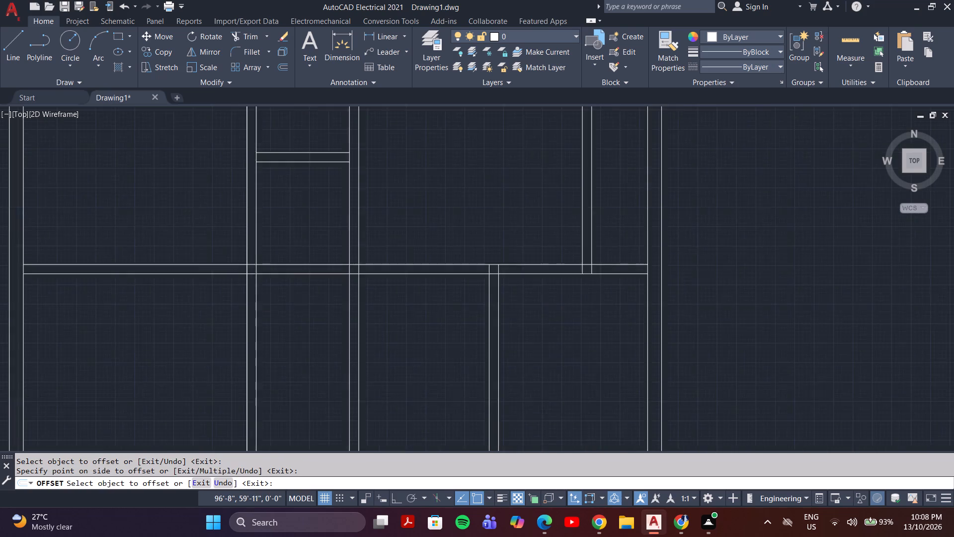
scroll(460, 353, down, 2)
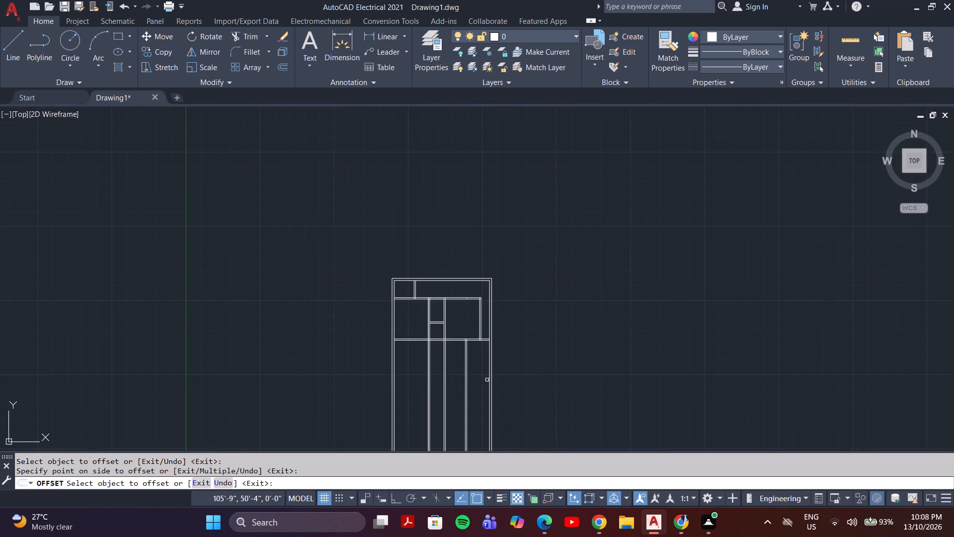
scroll(427, 346, up, 3)
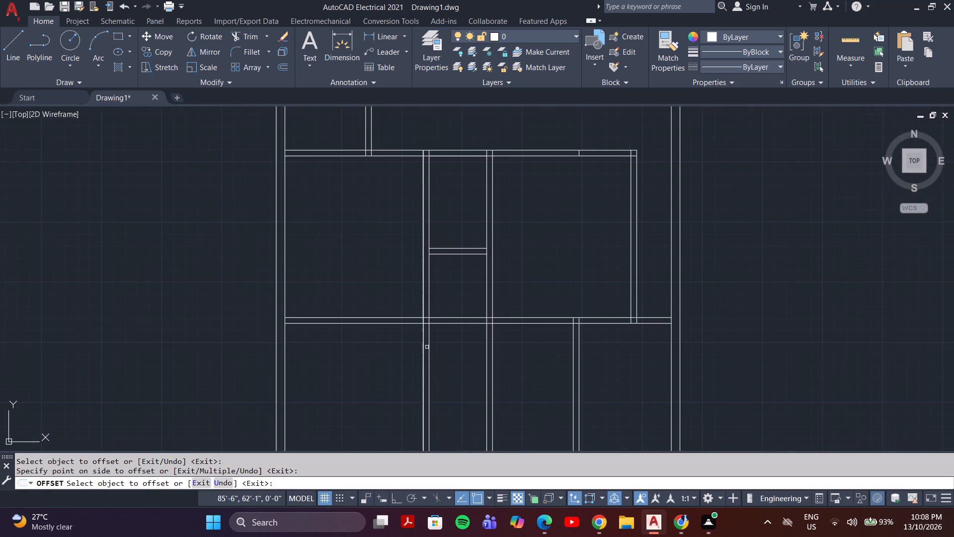
scroll(466, 374, down, 1)
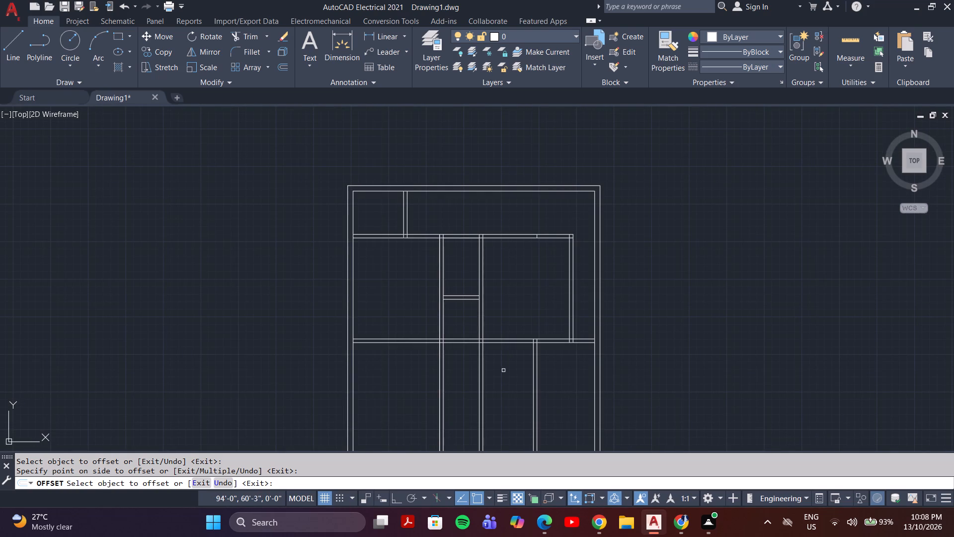
key(Escape)
Offset the bottom line of the lower full-width horizontal partition 5' downward.
click(503, 343)
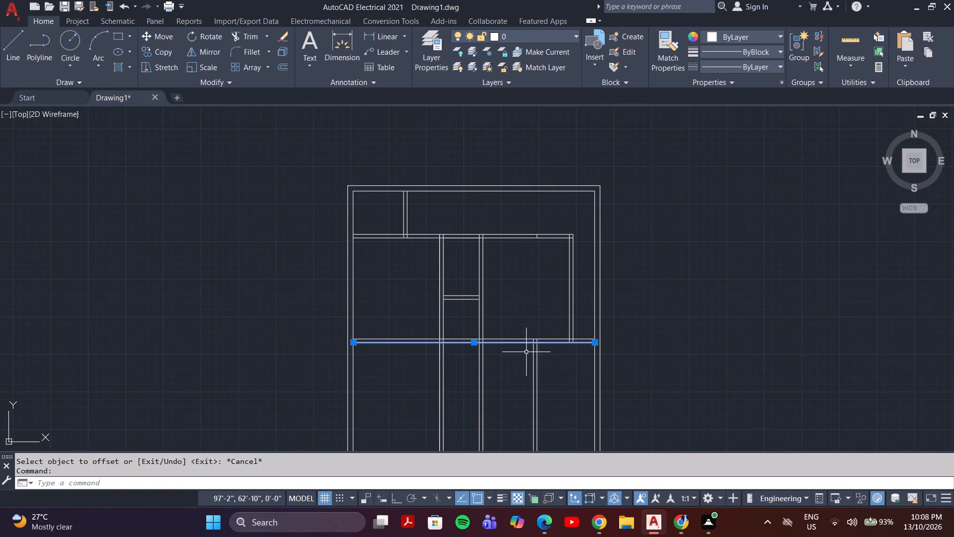
key(o)
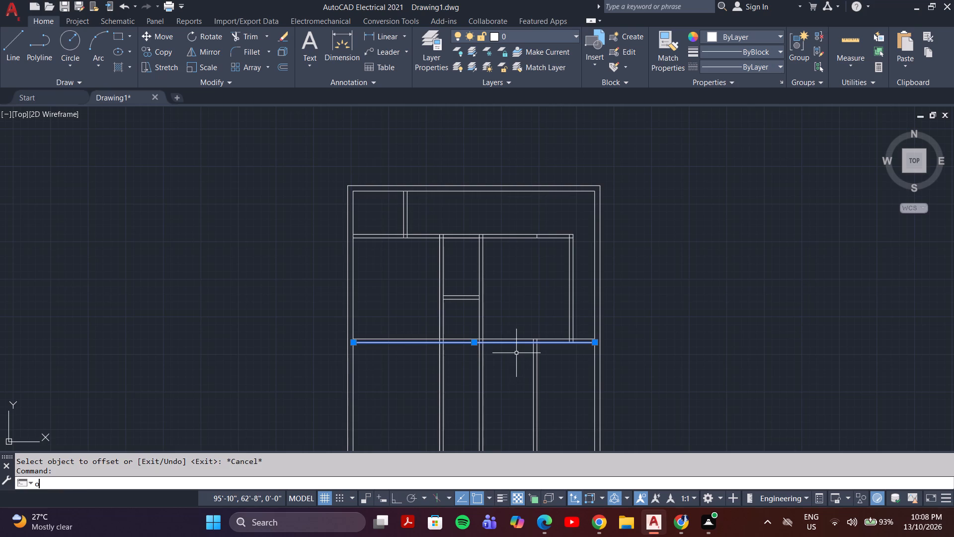
key(Return)
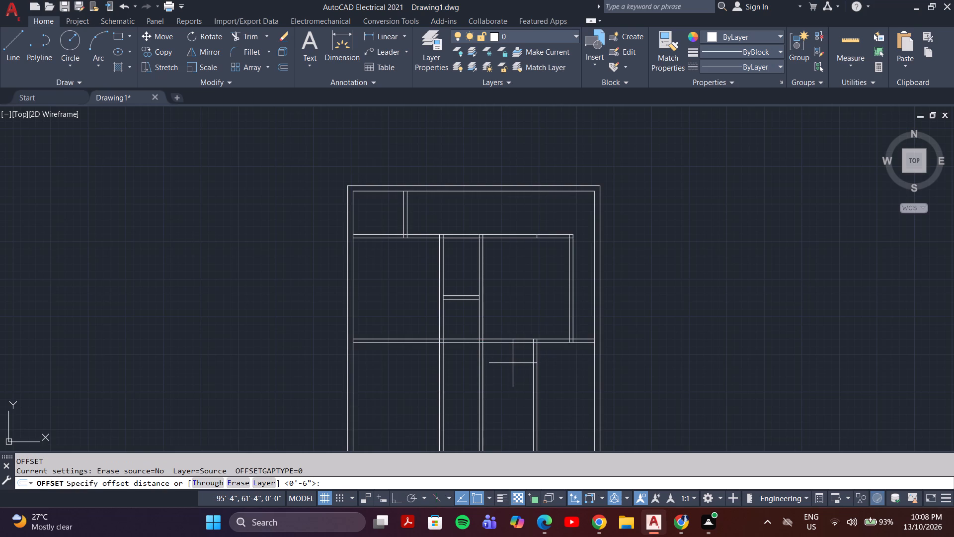
key(5)
key(apostrophe)
key(Return)
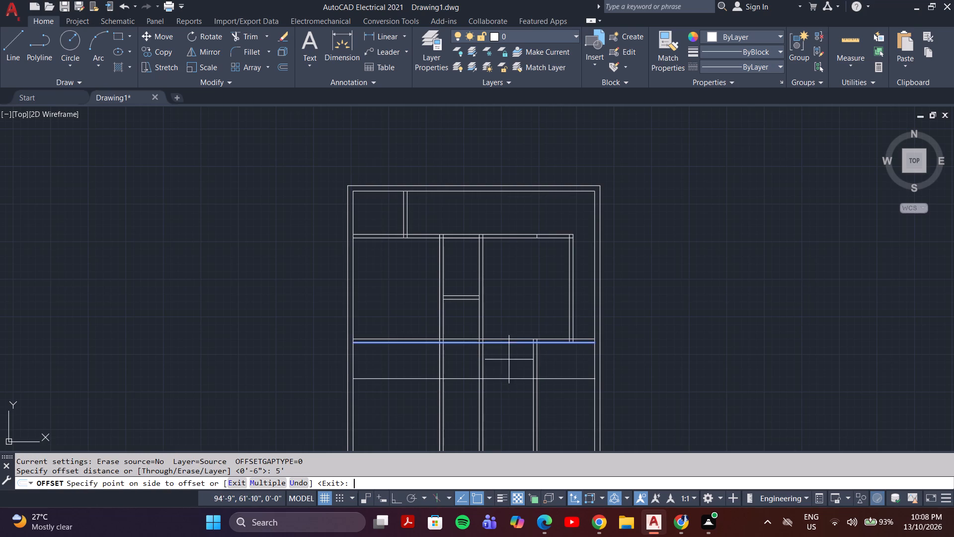
click(508, 372)
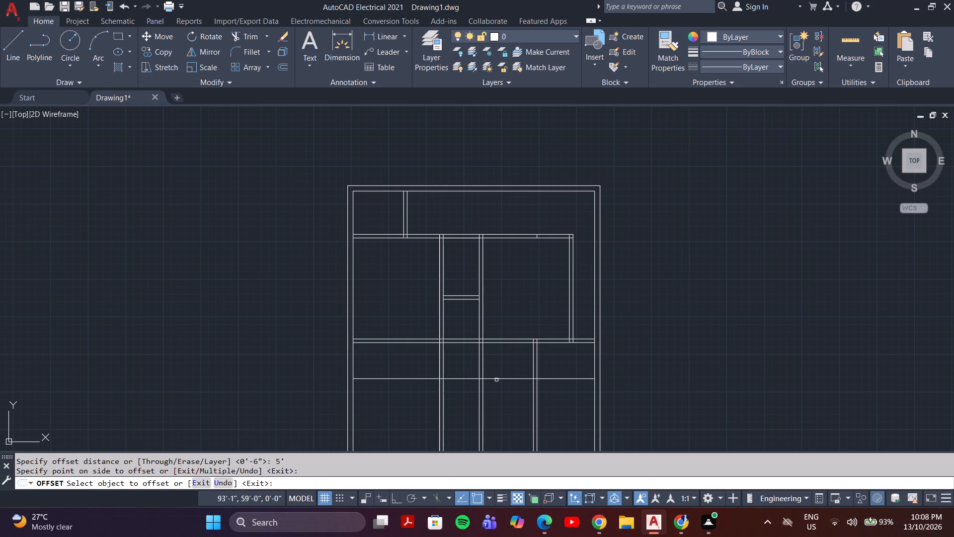
key(Escape)
Offset the new 5' line 6" downward for the partition thickness.
key(o)
key(Return)
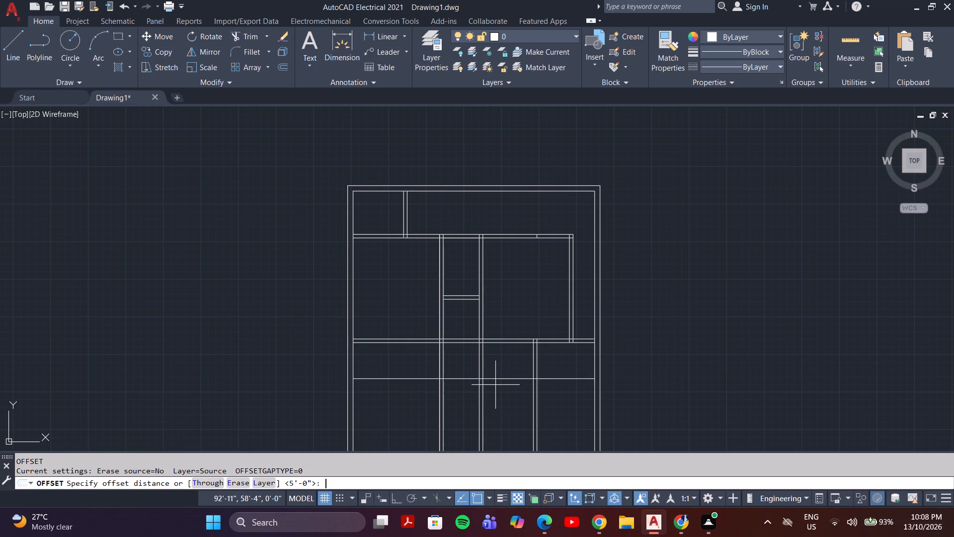
key(6)
key(shift+quotedbl)
key(Return)
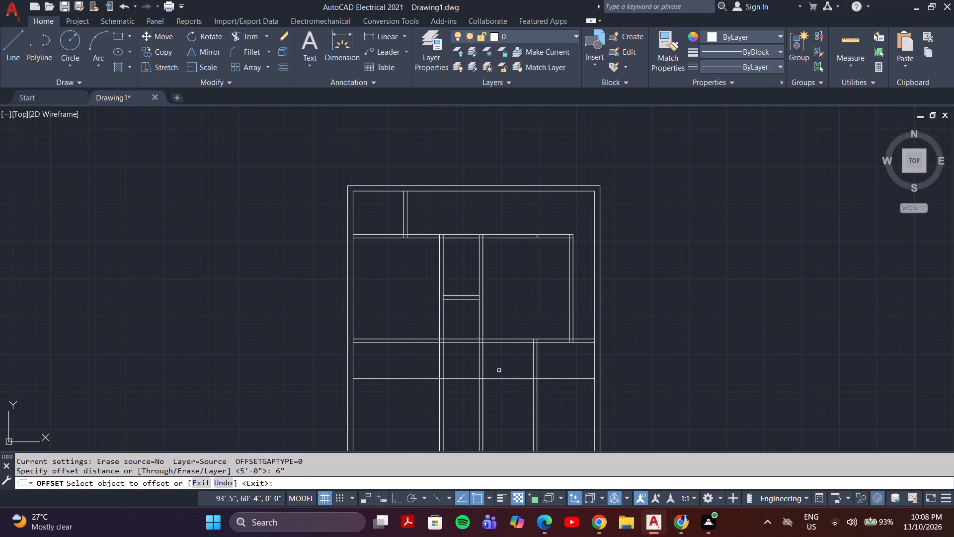
click(502, 378)
click(503, 396)
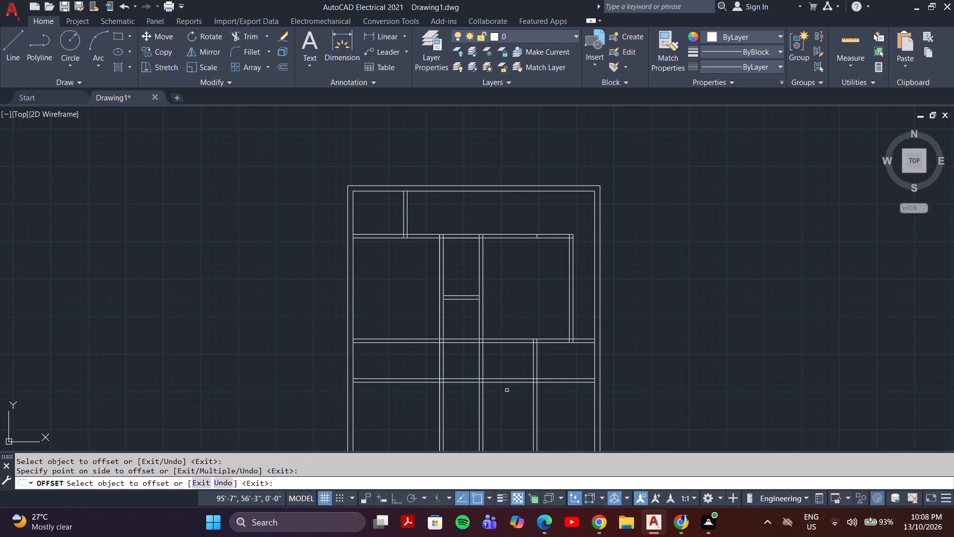
Trim both lines of the new horizontal partition where they cross the left room and the middle room.
middle_drag(465, 325, 506, 335)
scroll(443, 360, up, 2)
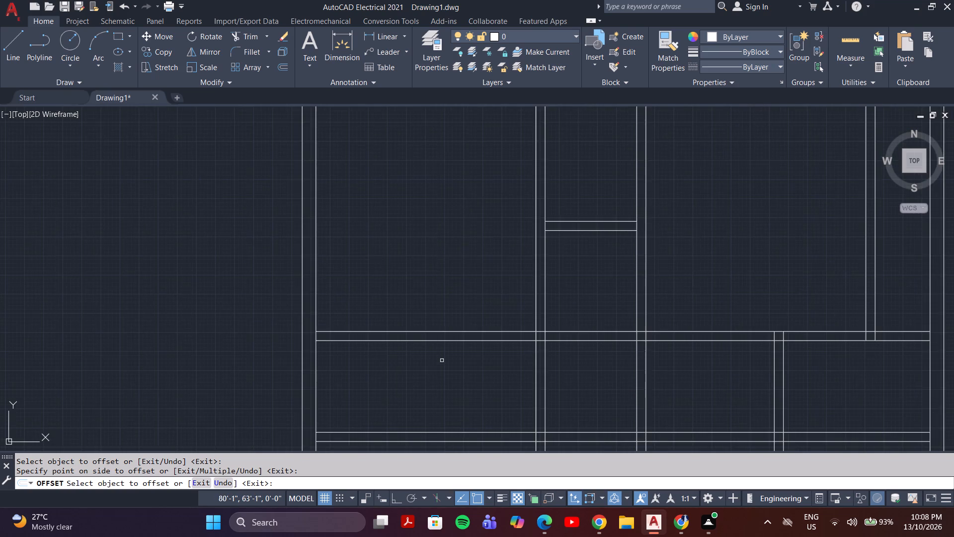
scroll(441, 358, down, 2)
middle_drag(443, 358, 420, 330)
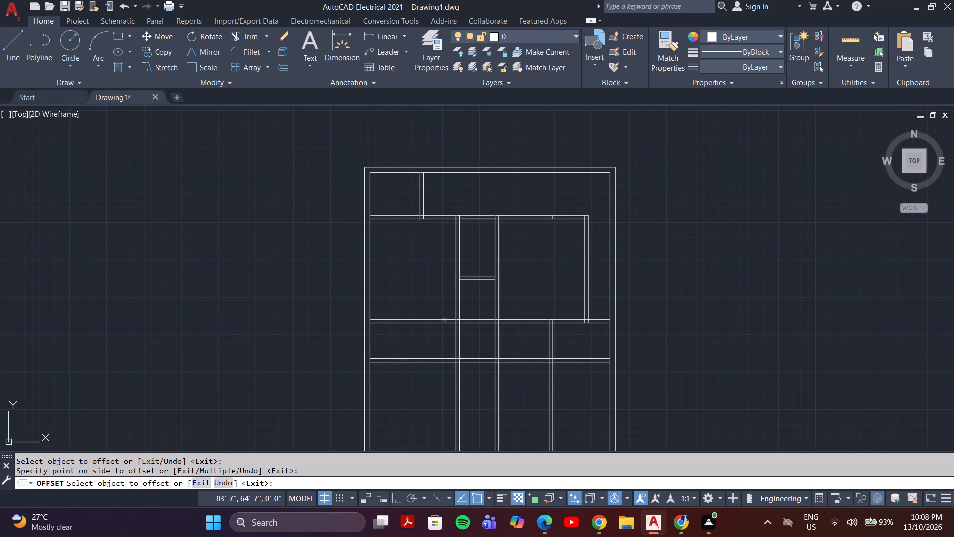
key(Escape)
text(tr)
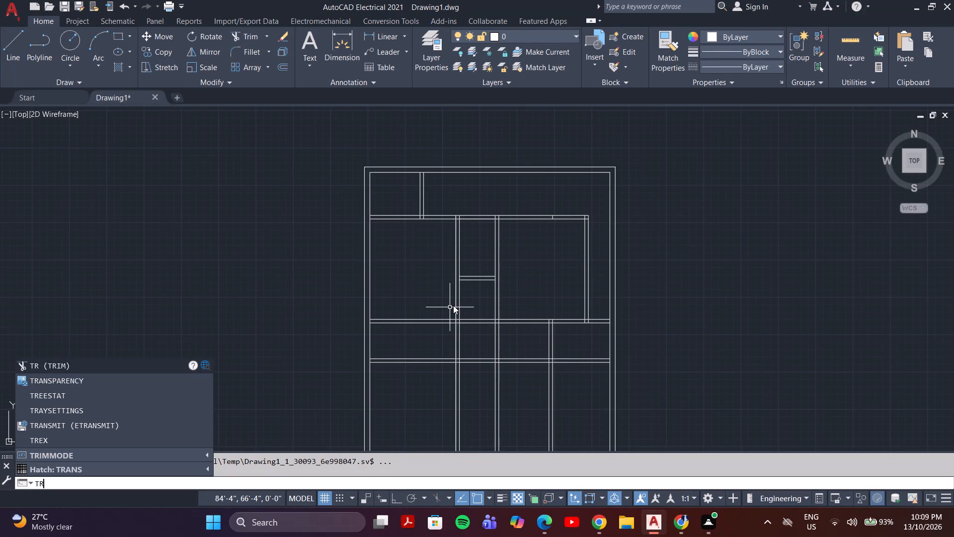
key(Return)
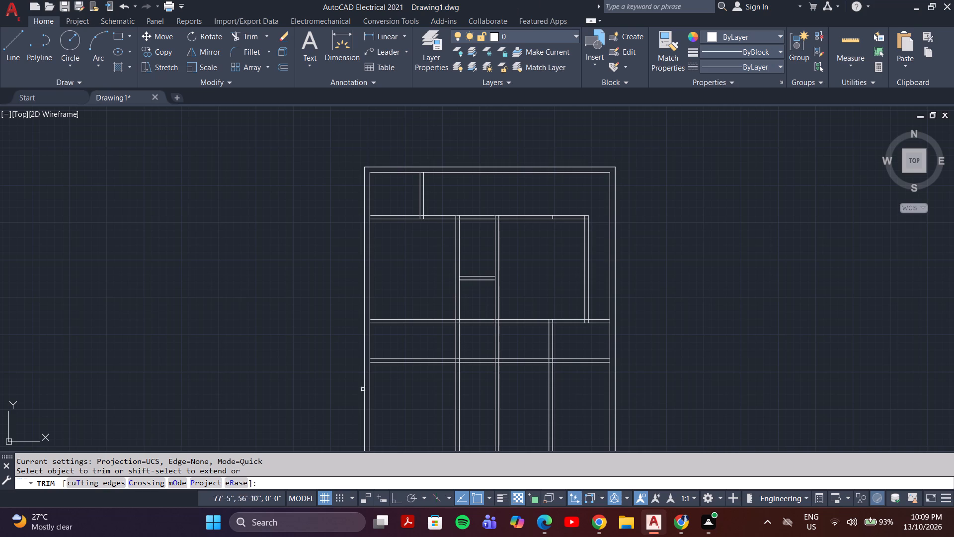
middle_drag(475, 372, 516, 339)
drag(457, 345, 467, 317)
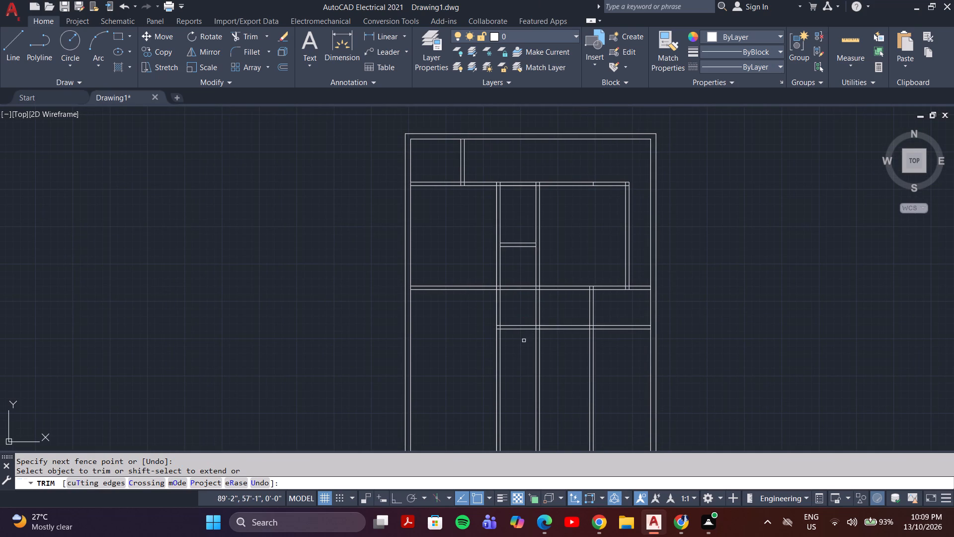
drag(524, 341, 523, 321)
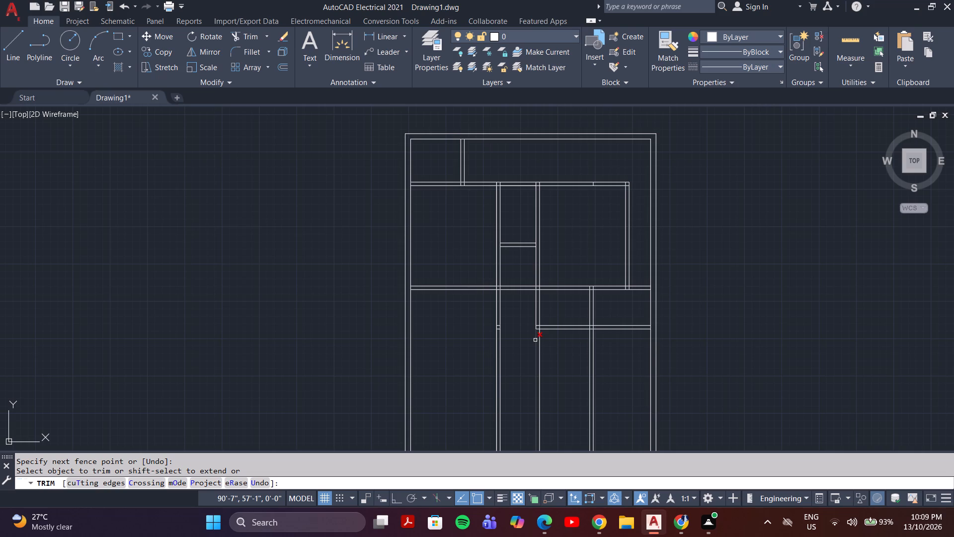
Quick-measure the small room between the lower full-width partition and the new partition, just right of the middle room.
click(846, 40)
middle_drag(574, 308, 537, 318)
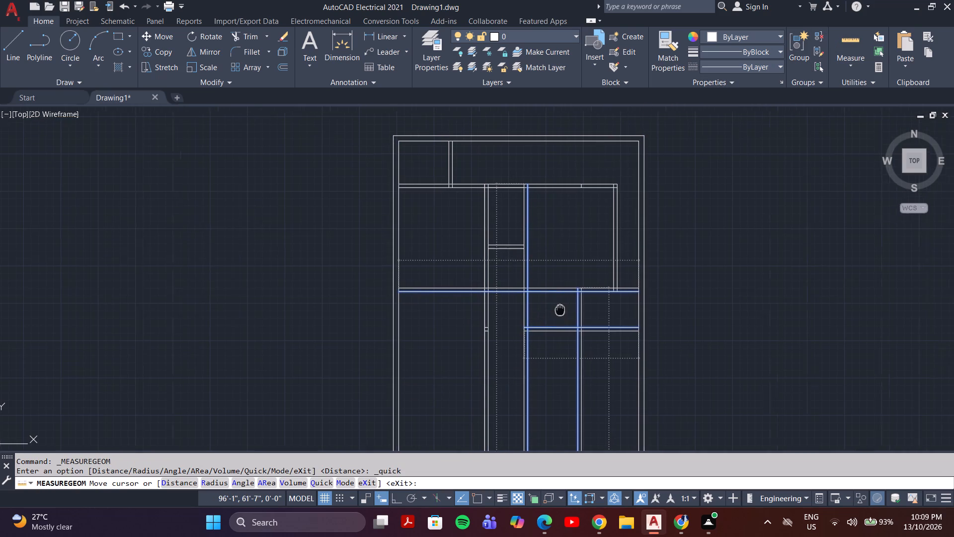
middle_drag(537, 318, 526, 322)
scroll(524, 323, up, 3)
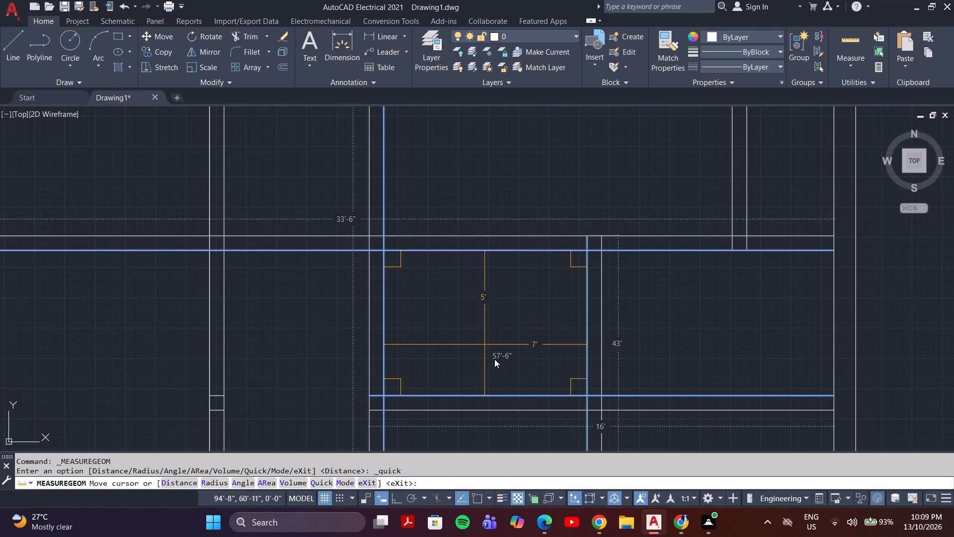
key(Escape)
Offset the left line of the middle room's left partition 10' toward the left outer wall.
scroll(376, 367, down, 3)
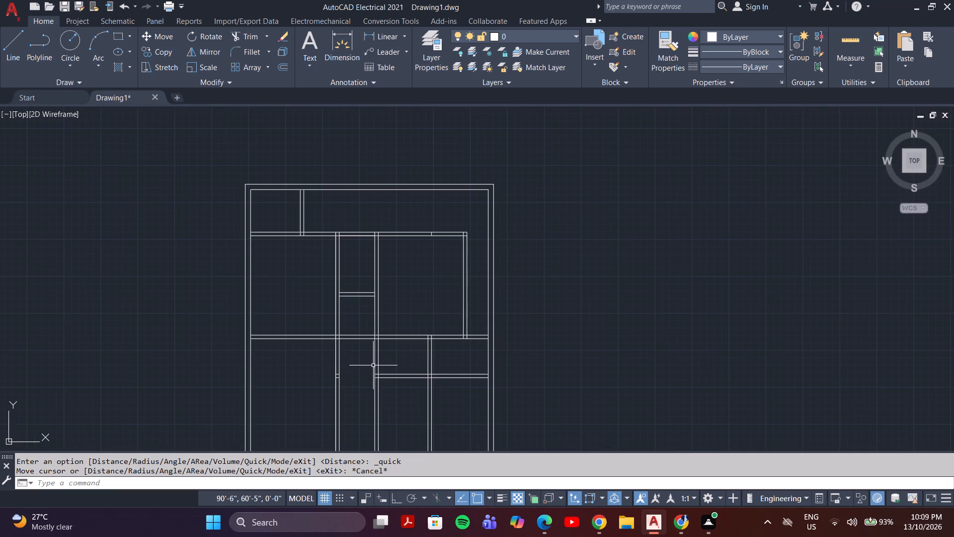
middle_drag(308, 357, 358, 353)
scroll(364, 350, up, 3)
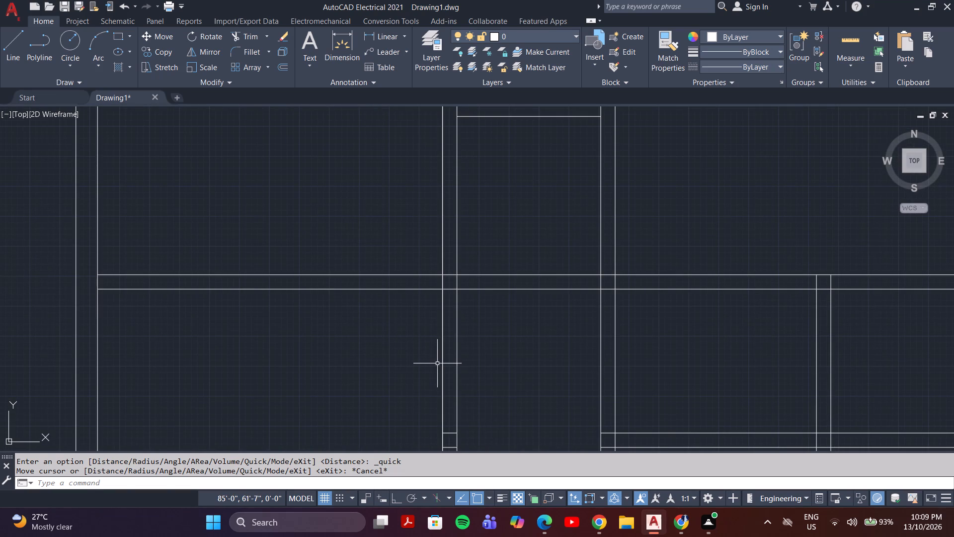
key(o)
key(Return)
click(340, 483)
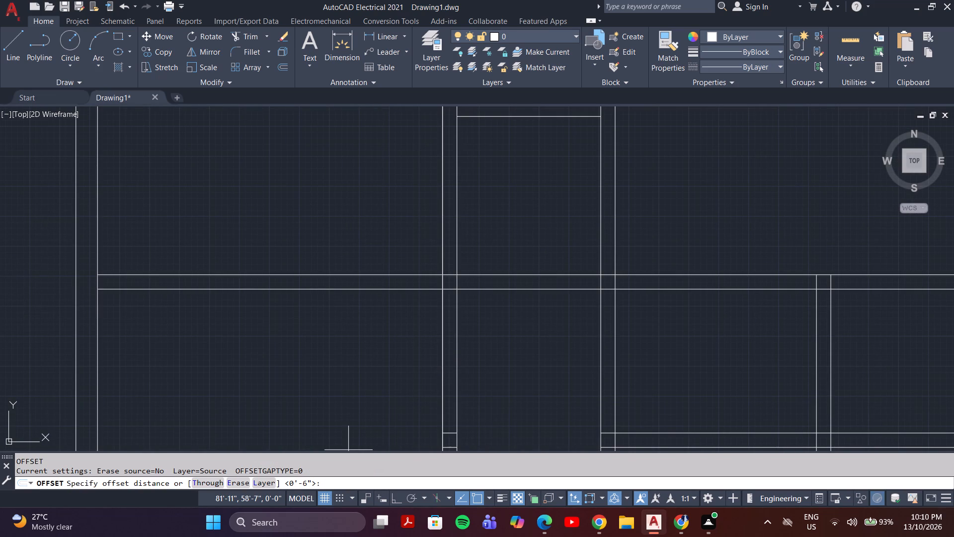
text(10)
key(apostrophe)
key(Return)
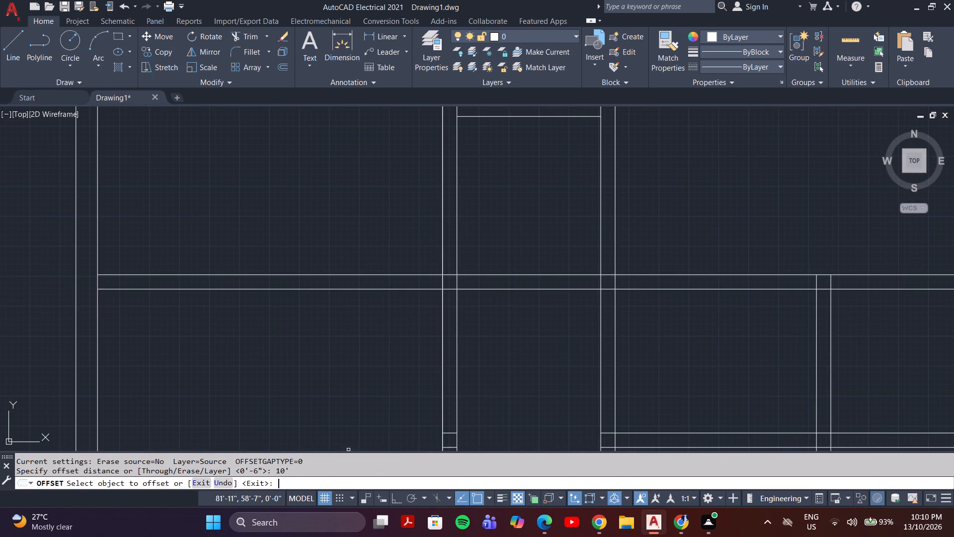
click(440, 384)
double_click(440, 384)
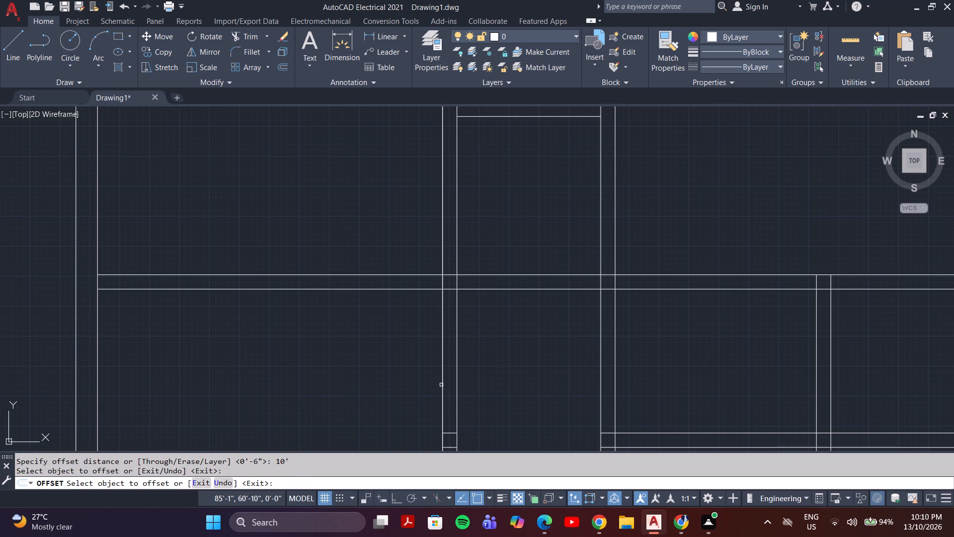
click(356, 404)
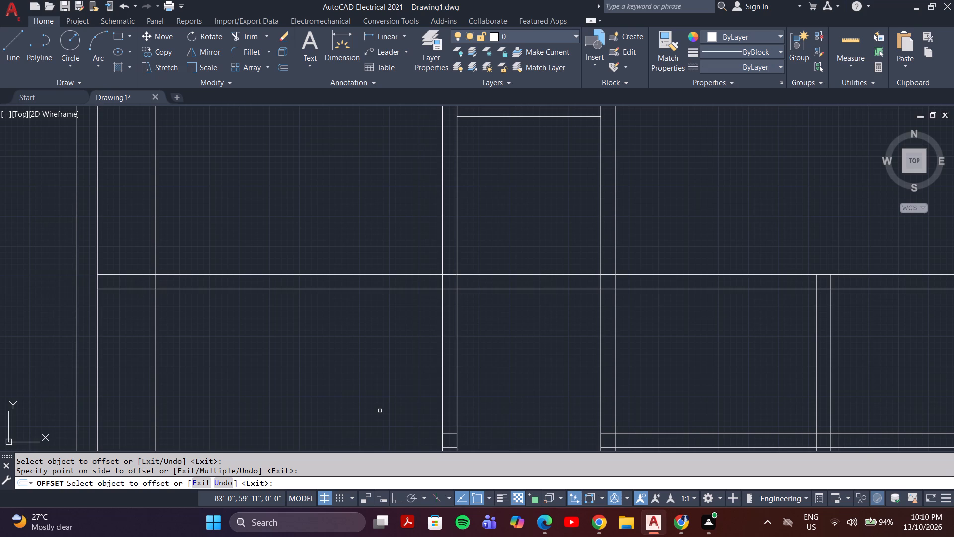
click(242, 341)
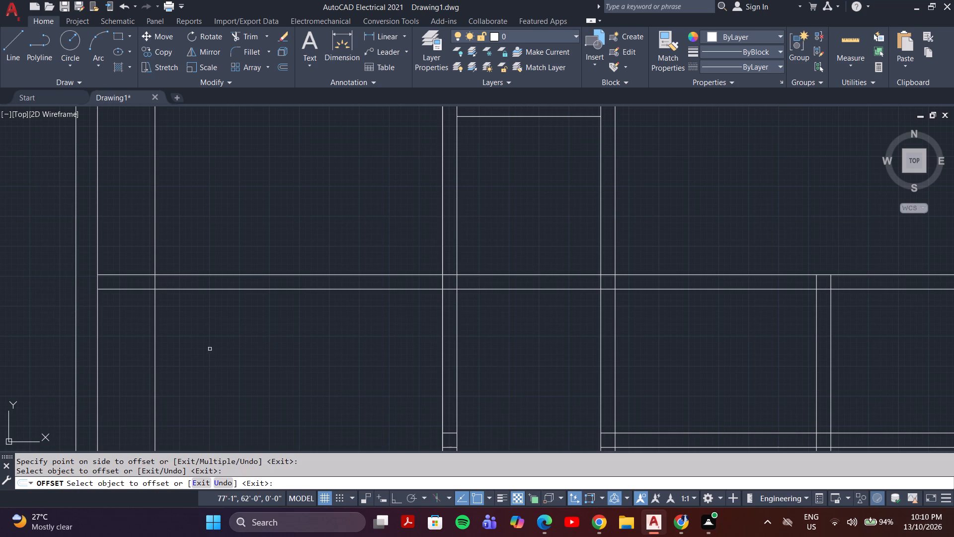
key(Escape)
Offset the new 10' vertical line 6" toward the left outer wall for the partition thickness.
key(o)
key(Return)
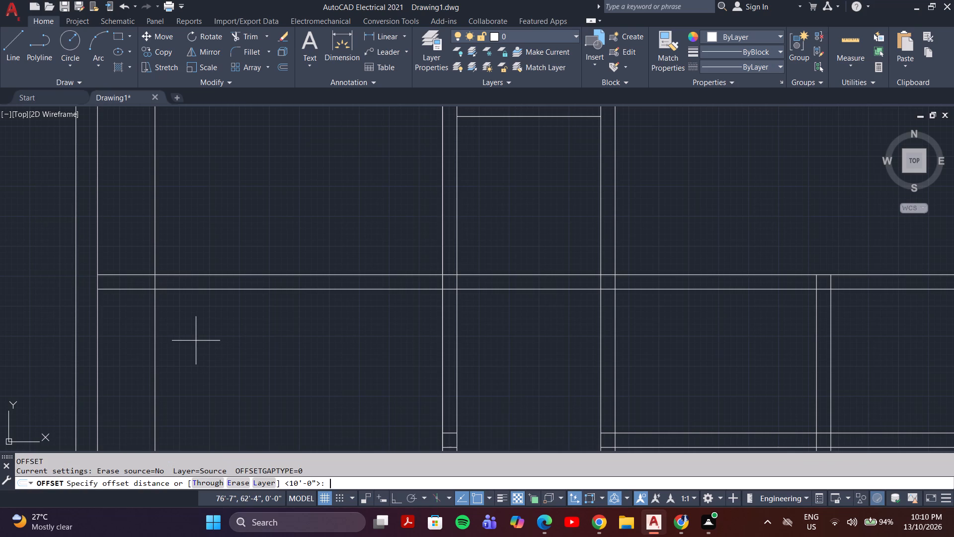
key(6)
key(shift+quotedbl)
key(Return)
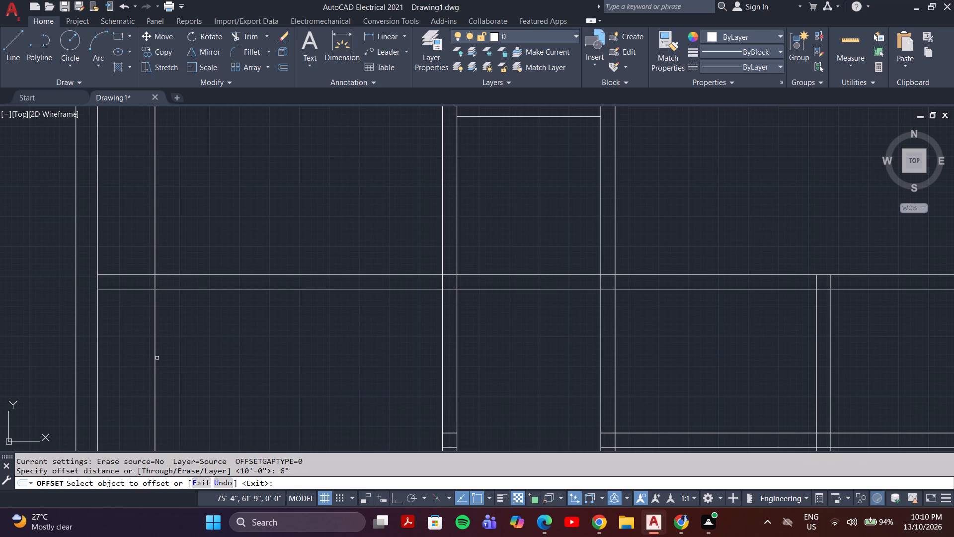
click(157, 358)
click(152, 359)
click(155, 360)
click(130, 366)
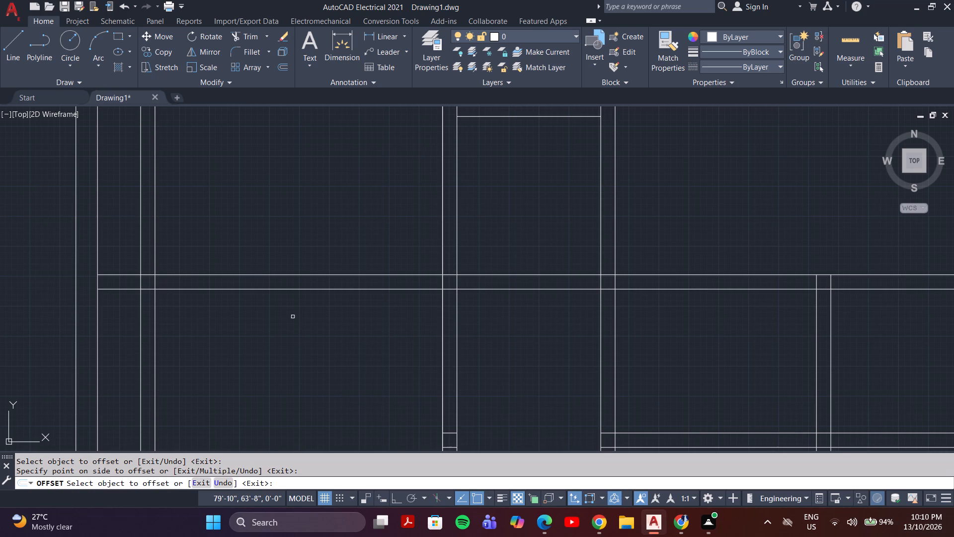
Offset the bottom line of the lower full-width horizontal partition 10' downward.
middle_drag(310, 329, 246, 407)
scroll(260, 390, down, 1)
middle_drag(267, 395, 280, 335)
scroll(276, 342, down, 3)
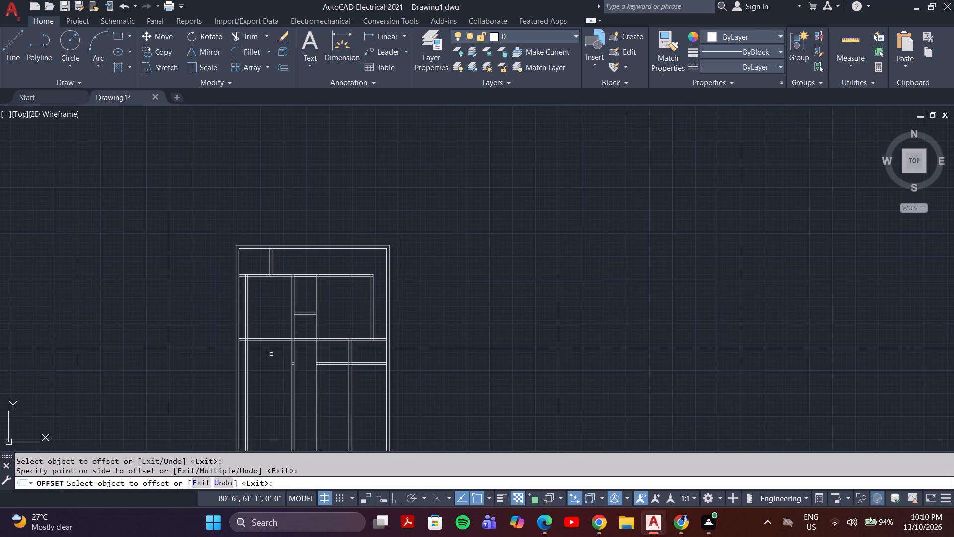
middle_drag(266, 368, 270, 348)
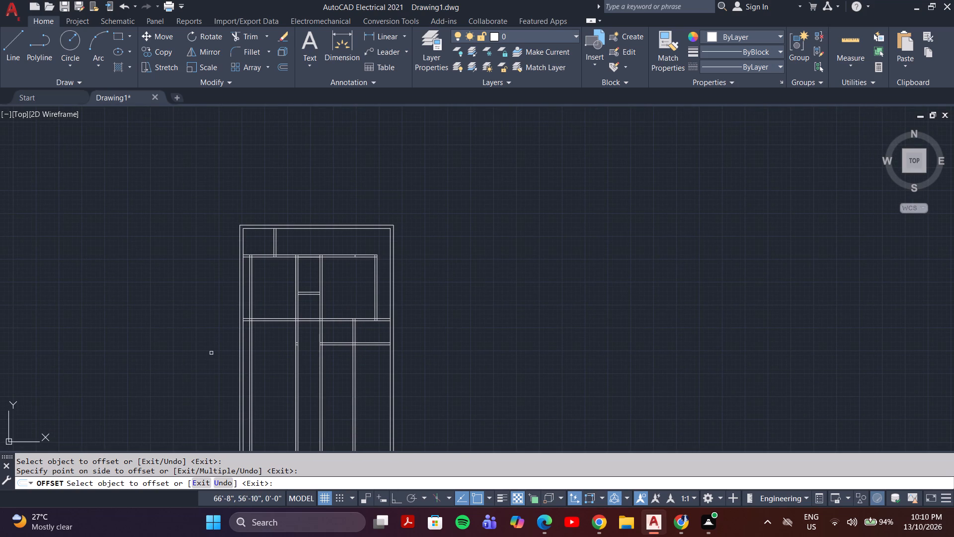
middle_drag(261, 368, 266, 341)
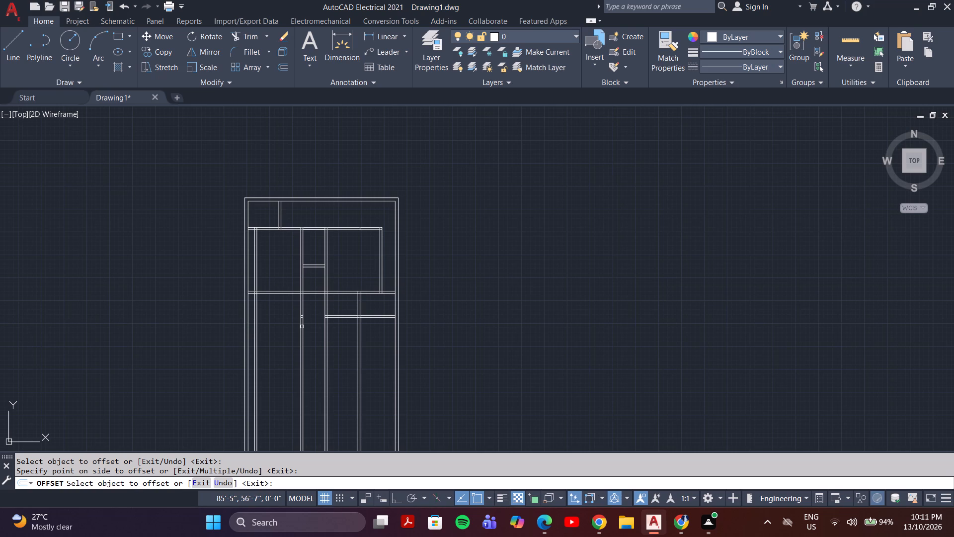
click(279, 482)
key(Escape)
key(o)
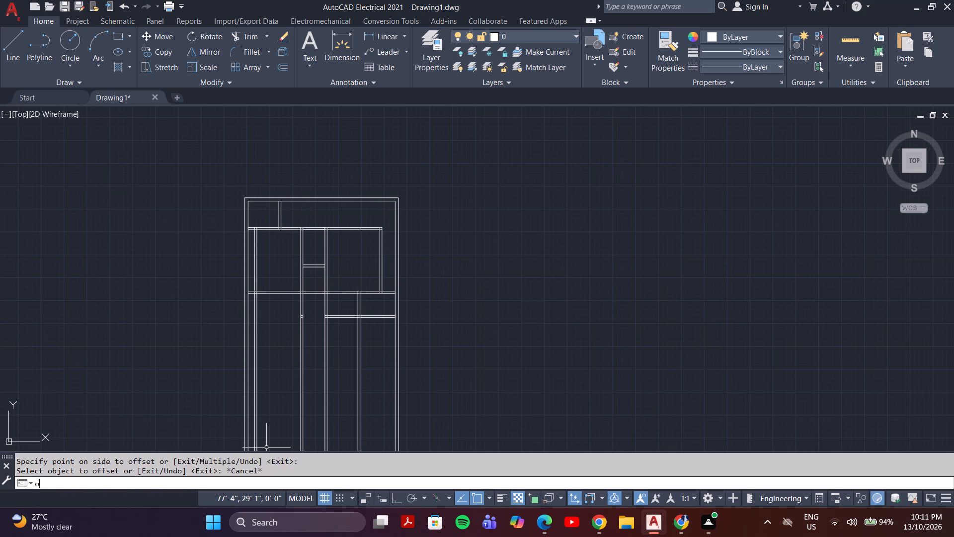
key(Return)
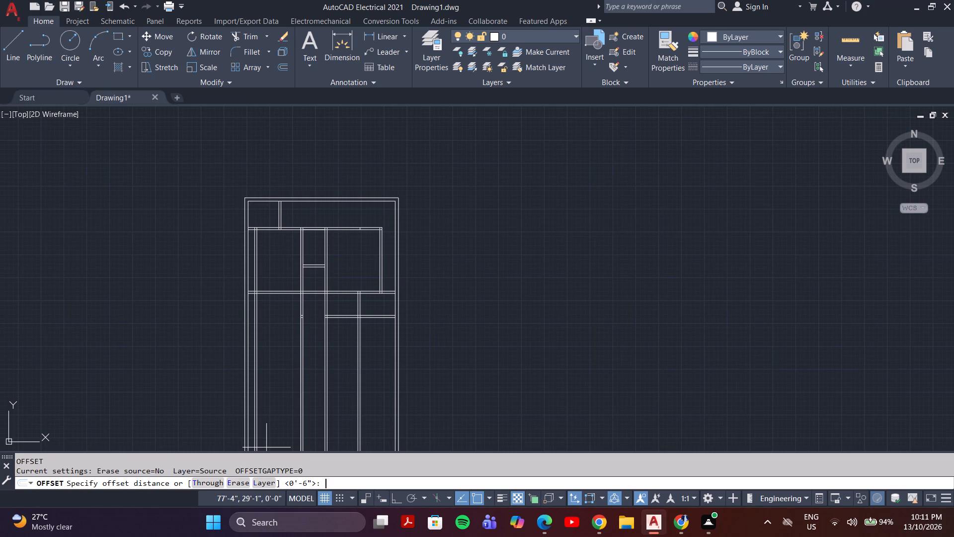
key(1)
text(0')
key(Return)
scroll(277, 294, up, 3)
click(277, 294)
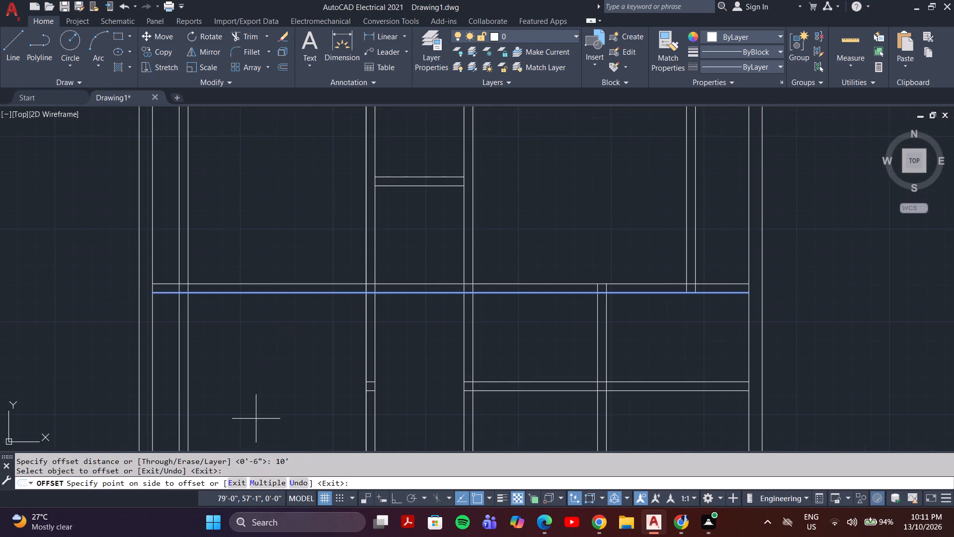
middle_drag(258, 416, 262, 343)
scroll(264, 357, down, 2)
click(265, 358)
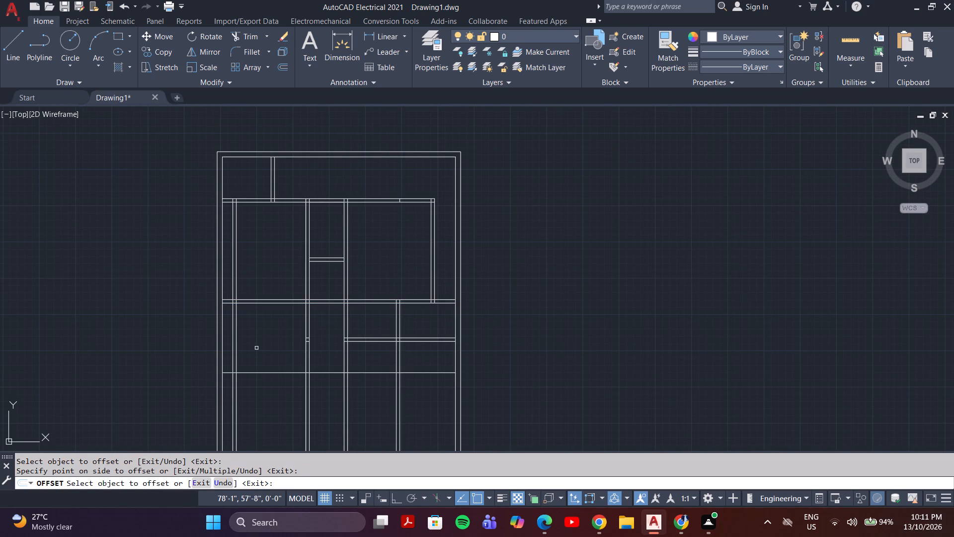
Quick-measure the room bounded by the left vertical partition, the middle partition, the lower full-width partition and the new horizontal line.
click(257, 348)
key(Escape)
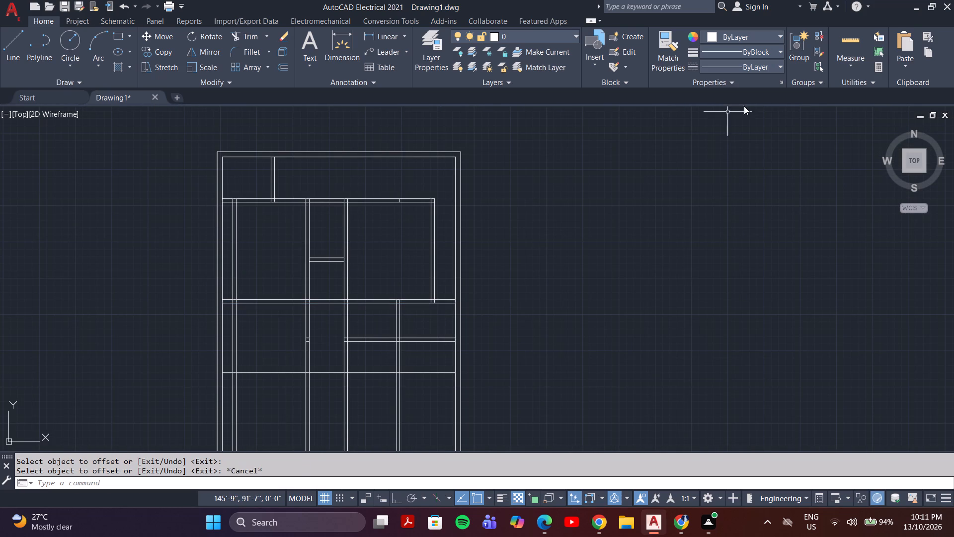
click(840, 50)
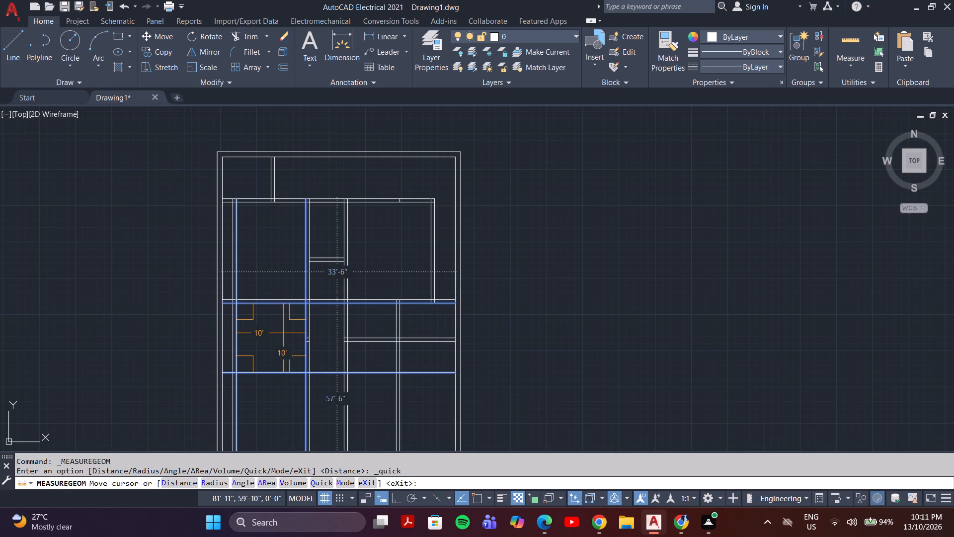
key(Escape)
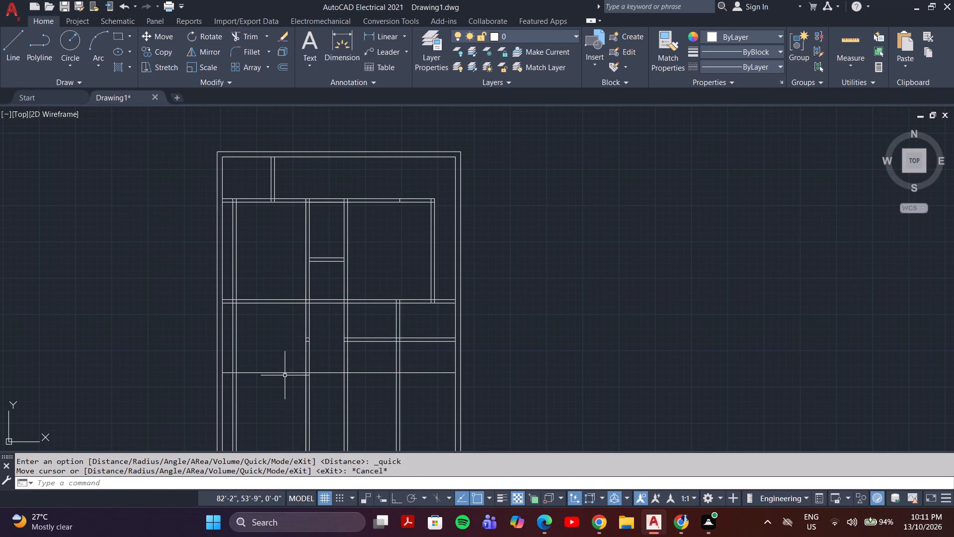
Offset the new full-width horizontal line 6" downward for the partition thickness.
key(o)
key(Return)
click(334, 479)
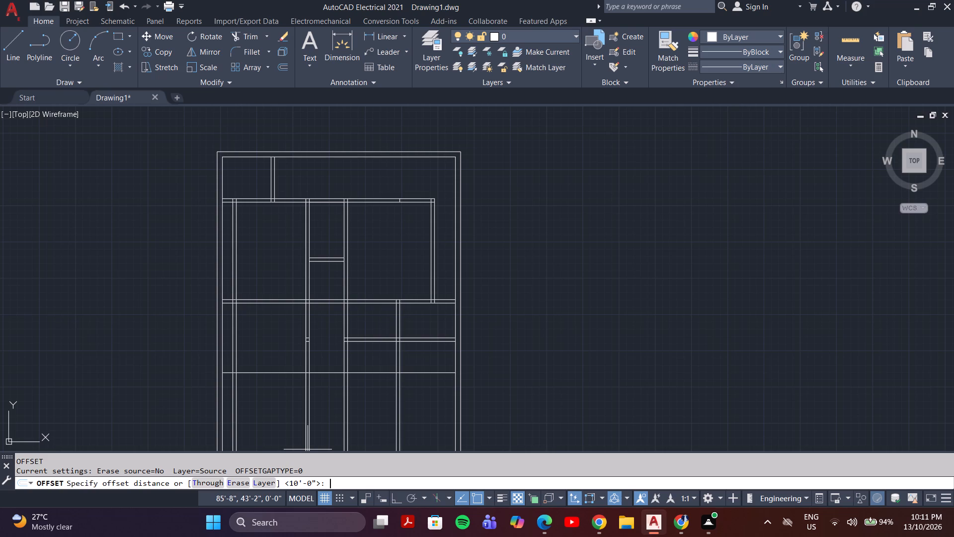
key(6)
key(shift+quotedbl)
key(Return)
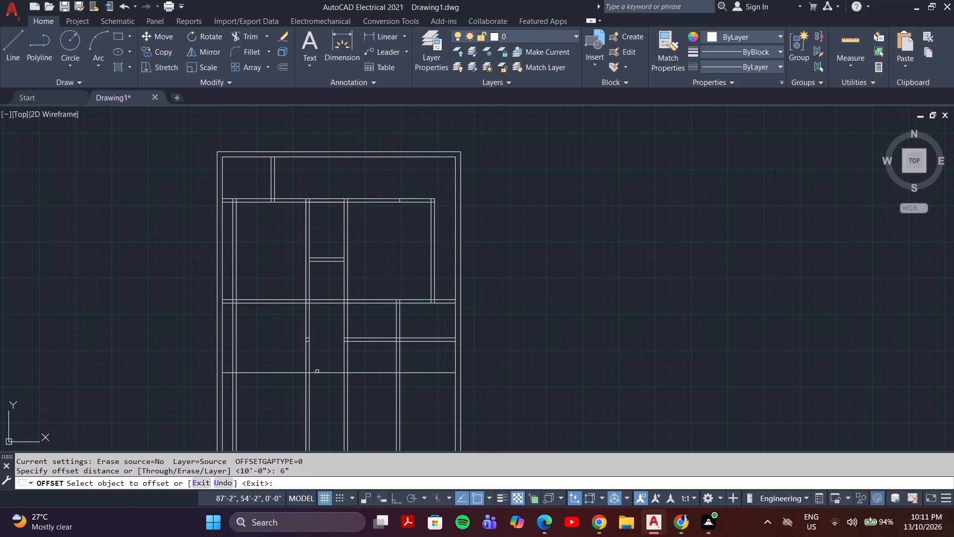
click(286, 373)
click(286, 386)
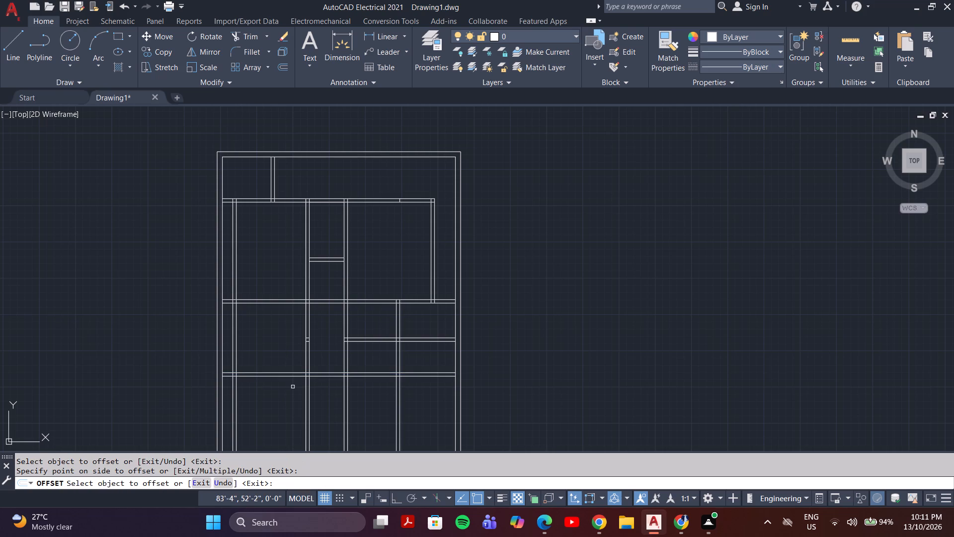
key(Escape)
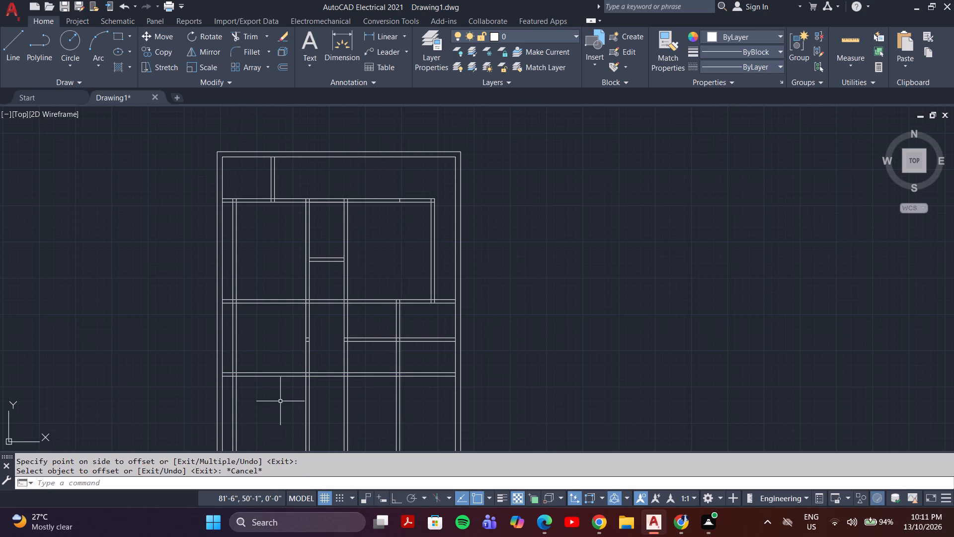
Trim away both lines of the right-hand room divider below the new full-width horizontal partition.
middle_drag(277, 402, 277, 358)
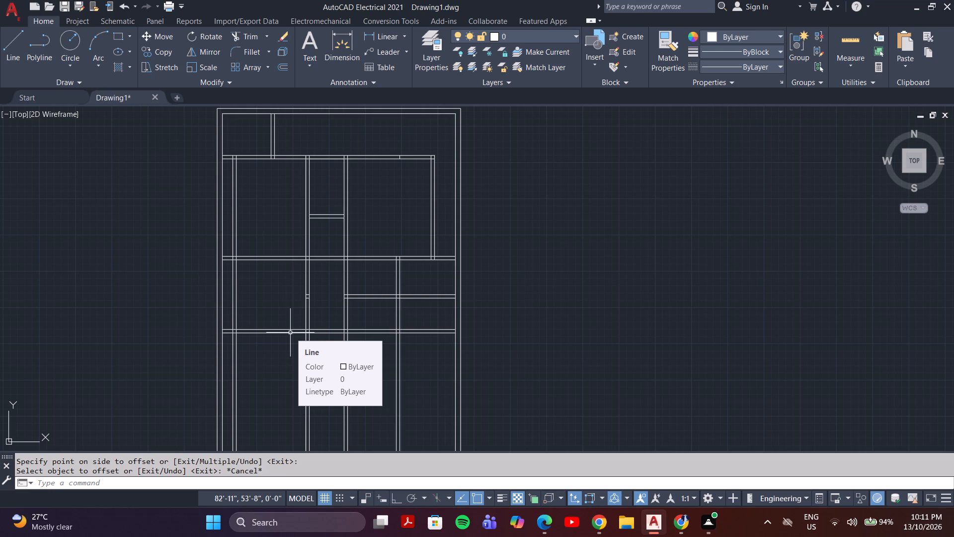
middle_drag(290, 367, 288, 337)
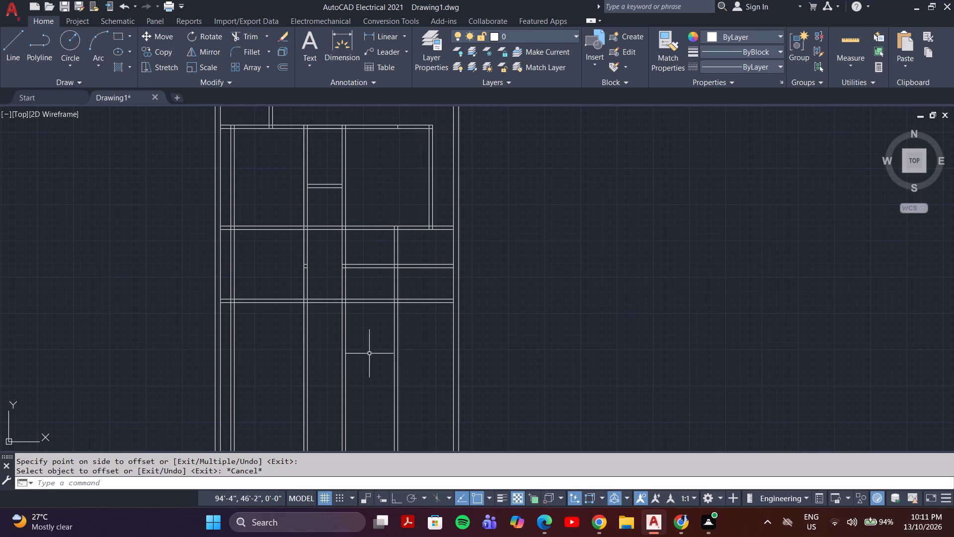
middle_drag(408, 358, 407, 376)
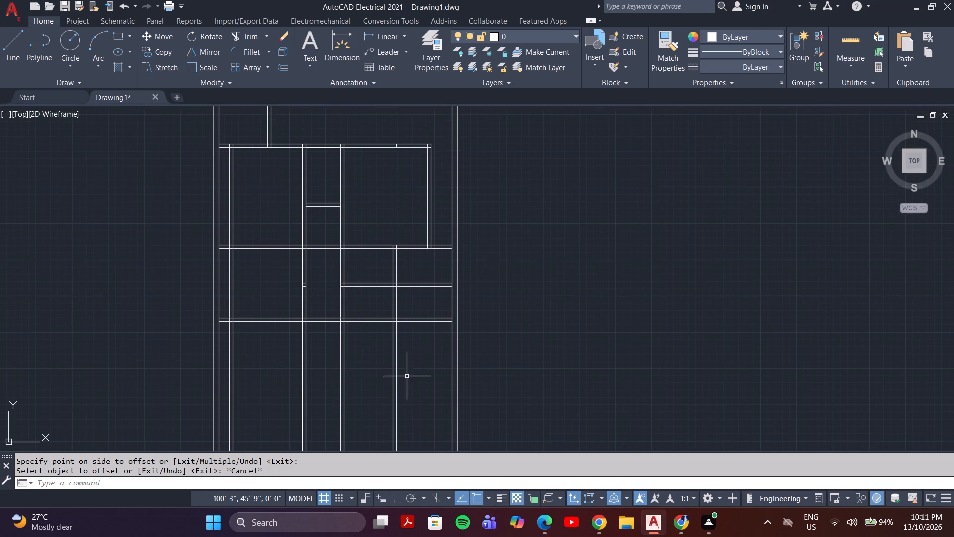
text(tr)
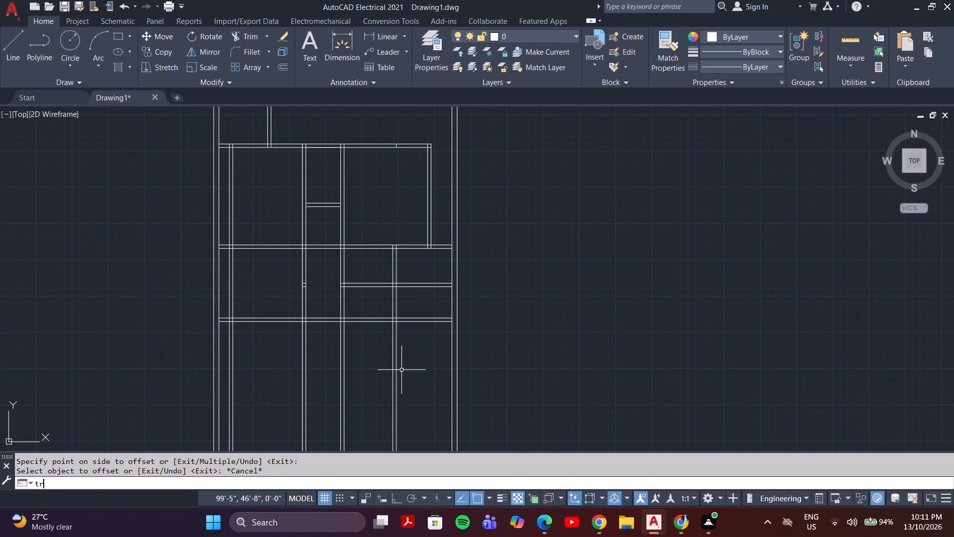
key(Return)
drag(413, 375, 388, 391)
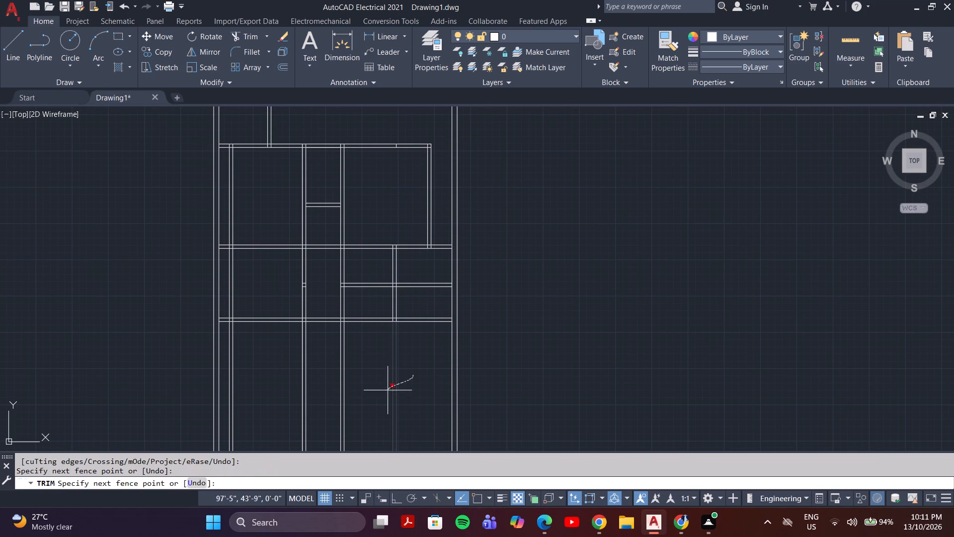
drag(388, 391, 376, 396)
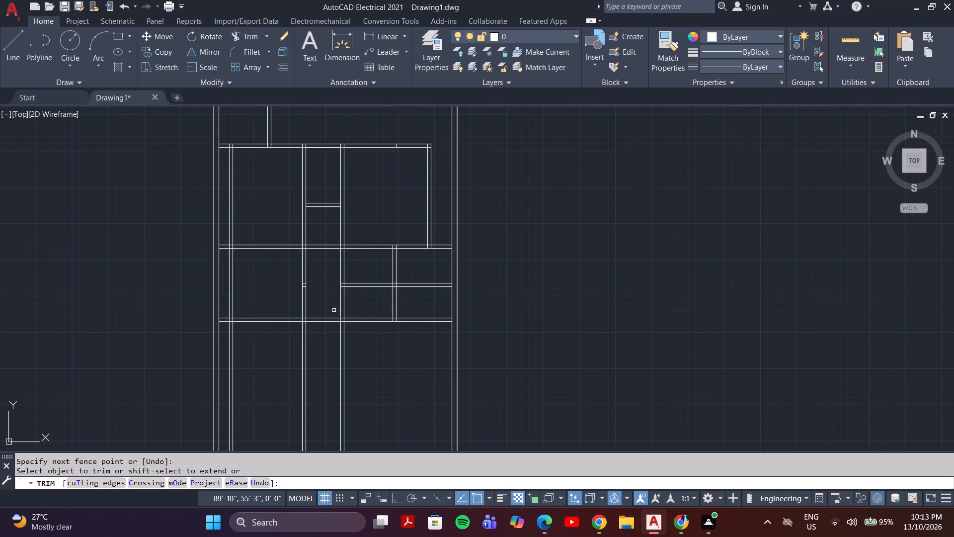
Trim the middle room's right partition and the right-hand room divider between the short horizontal partition and the new full-width partition.
click(351, 307)
drag(325, 310, 330, 310)
click(441, 301)
click(364, 304)
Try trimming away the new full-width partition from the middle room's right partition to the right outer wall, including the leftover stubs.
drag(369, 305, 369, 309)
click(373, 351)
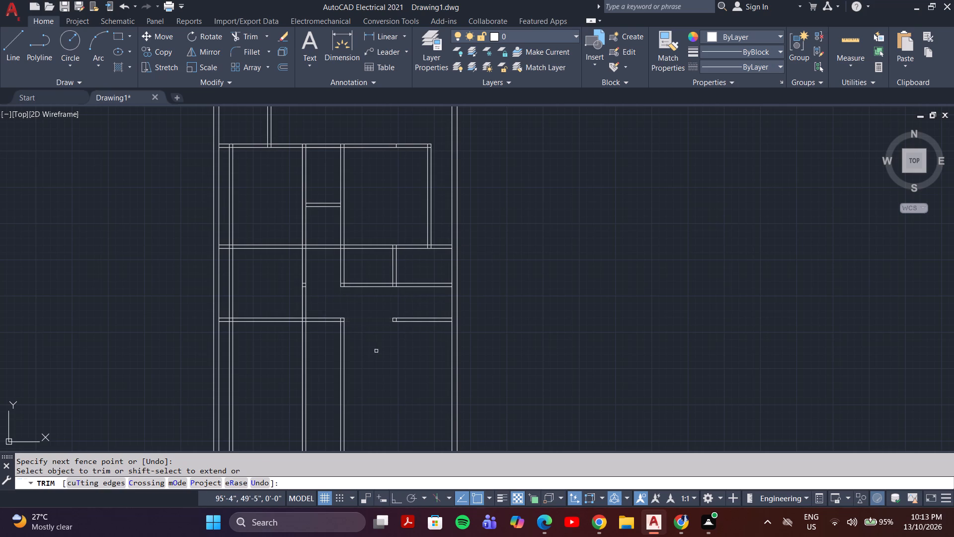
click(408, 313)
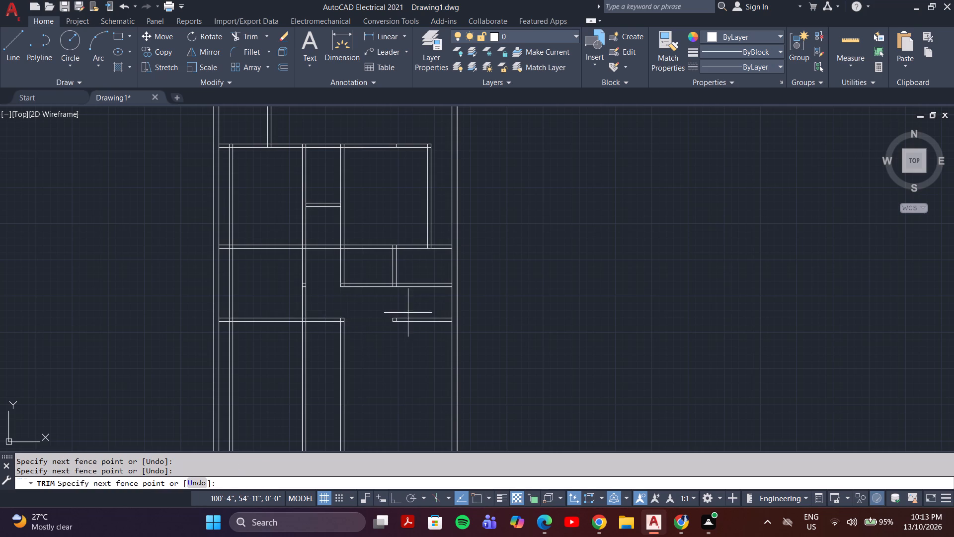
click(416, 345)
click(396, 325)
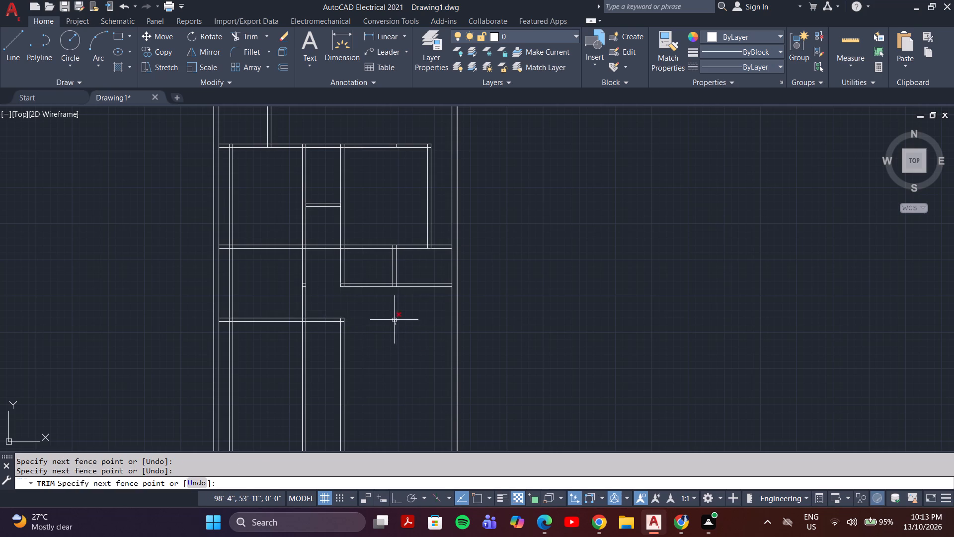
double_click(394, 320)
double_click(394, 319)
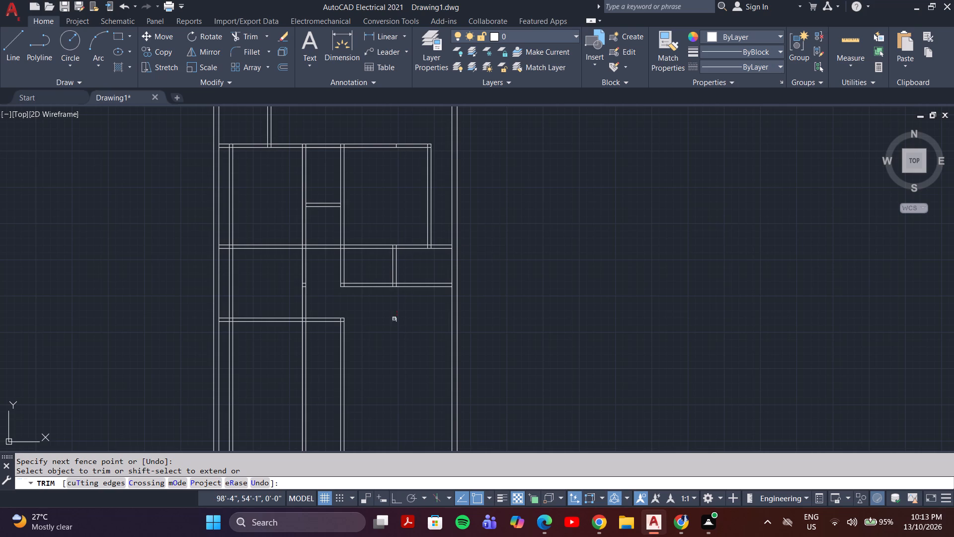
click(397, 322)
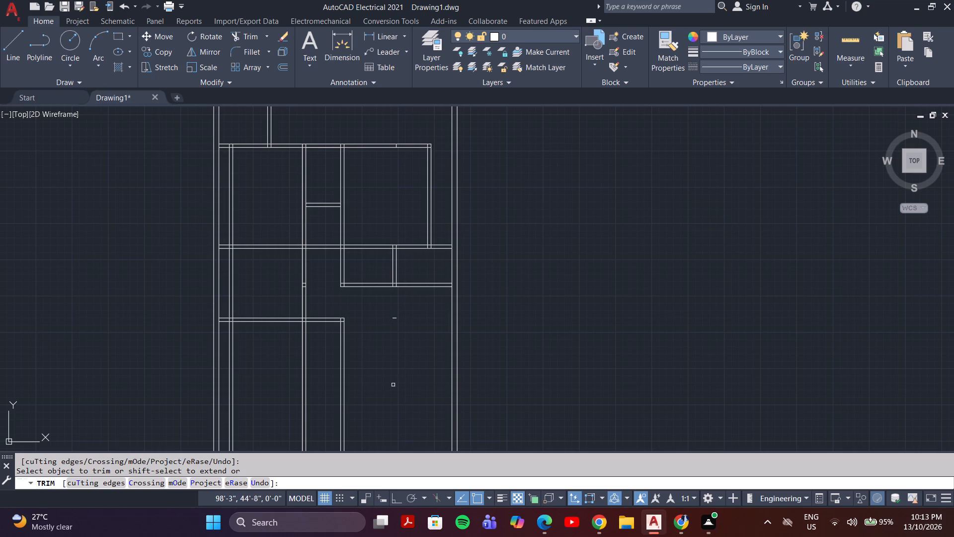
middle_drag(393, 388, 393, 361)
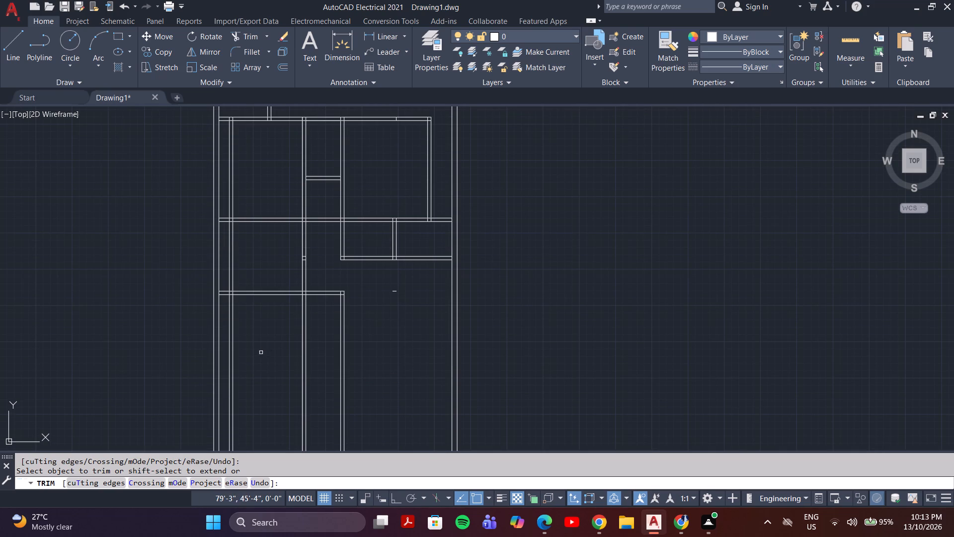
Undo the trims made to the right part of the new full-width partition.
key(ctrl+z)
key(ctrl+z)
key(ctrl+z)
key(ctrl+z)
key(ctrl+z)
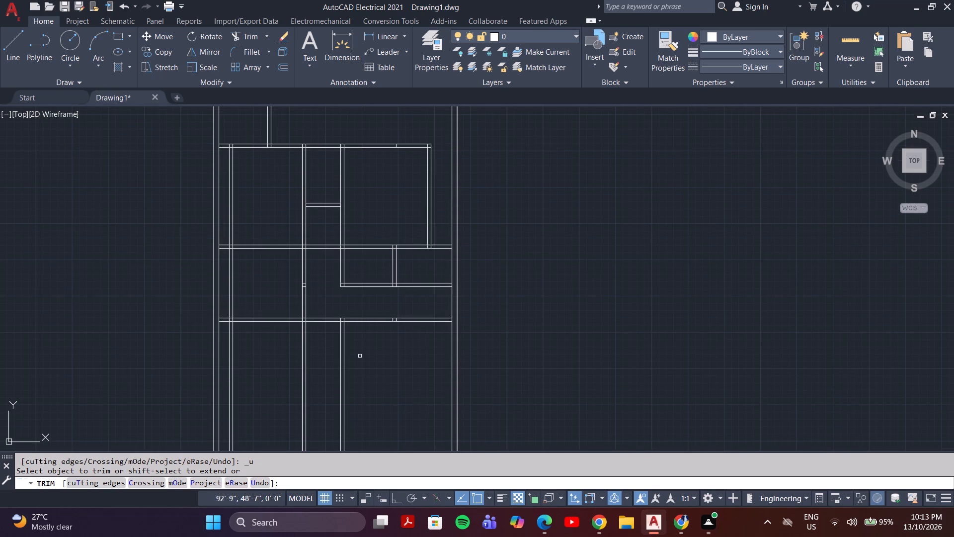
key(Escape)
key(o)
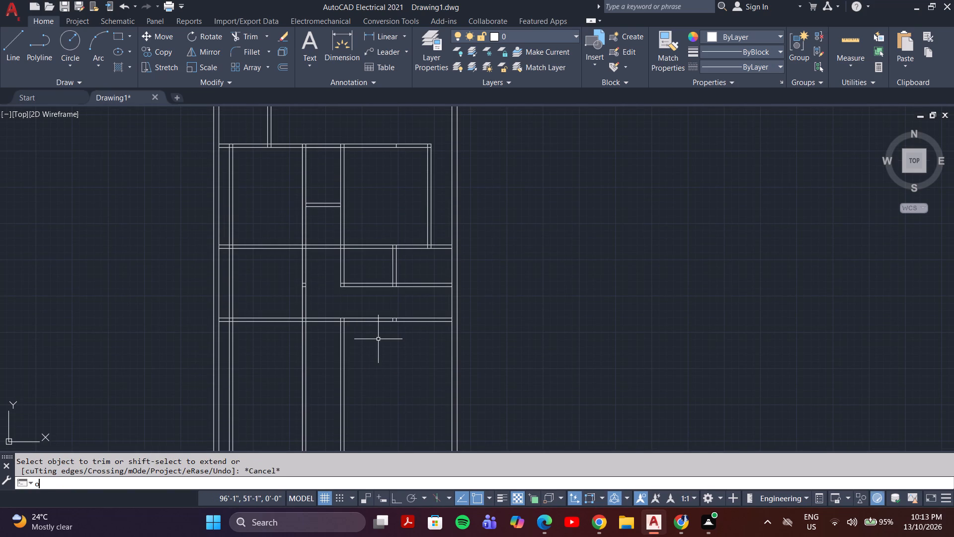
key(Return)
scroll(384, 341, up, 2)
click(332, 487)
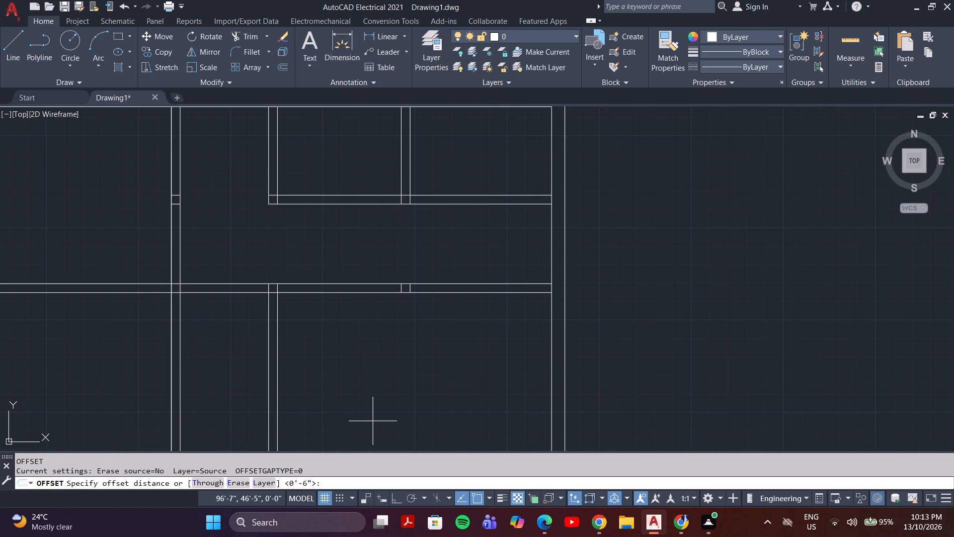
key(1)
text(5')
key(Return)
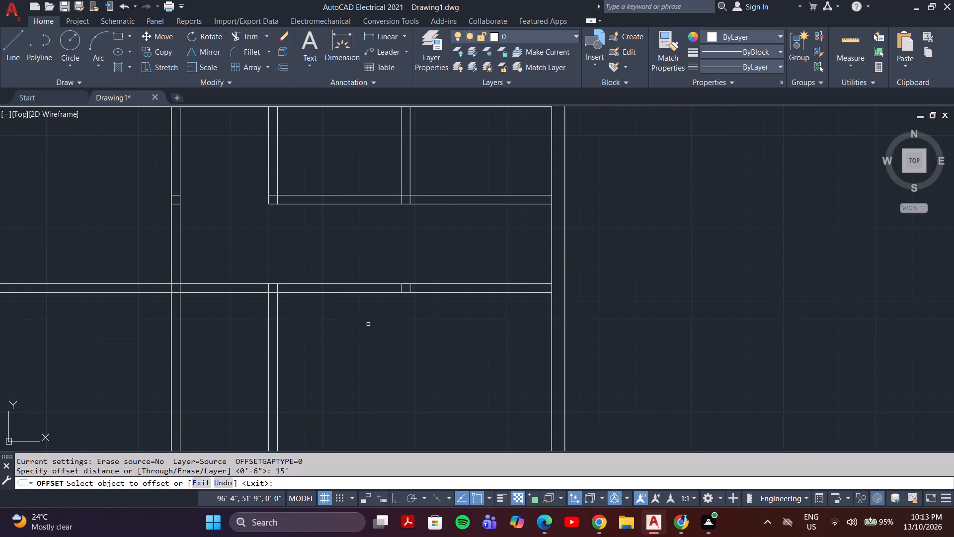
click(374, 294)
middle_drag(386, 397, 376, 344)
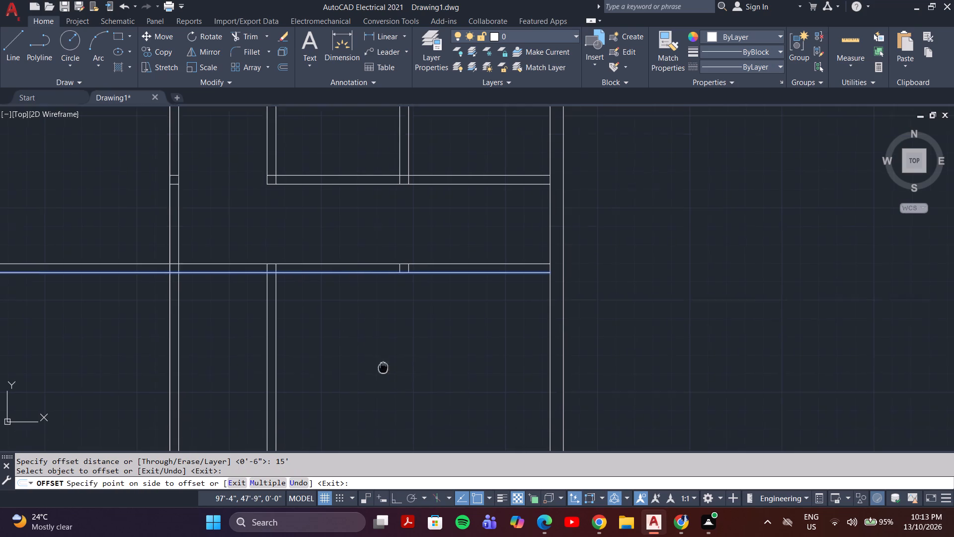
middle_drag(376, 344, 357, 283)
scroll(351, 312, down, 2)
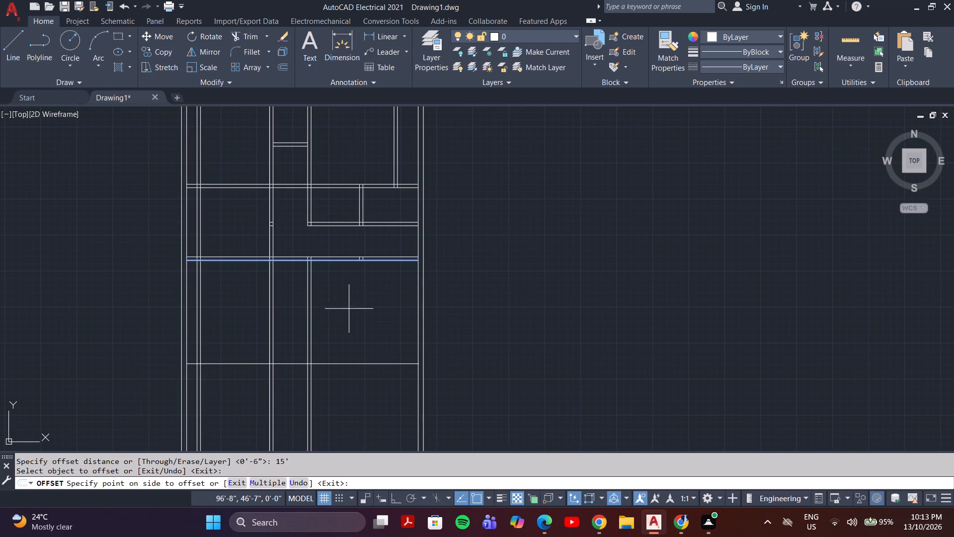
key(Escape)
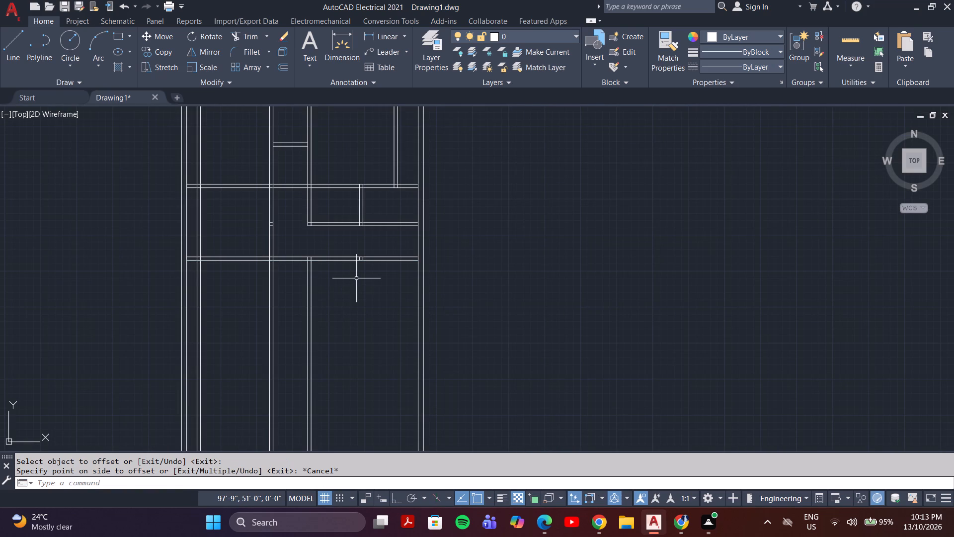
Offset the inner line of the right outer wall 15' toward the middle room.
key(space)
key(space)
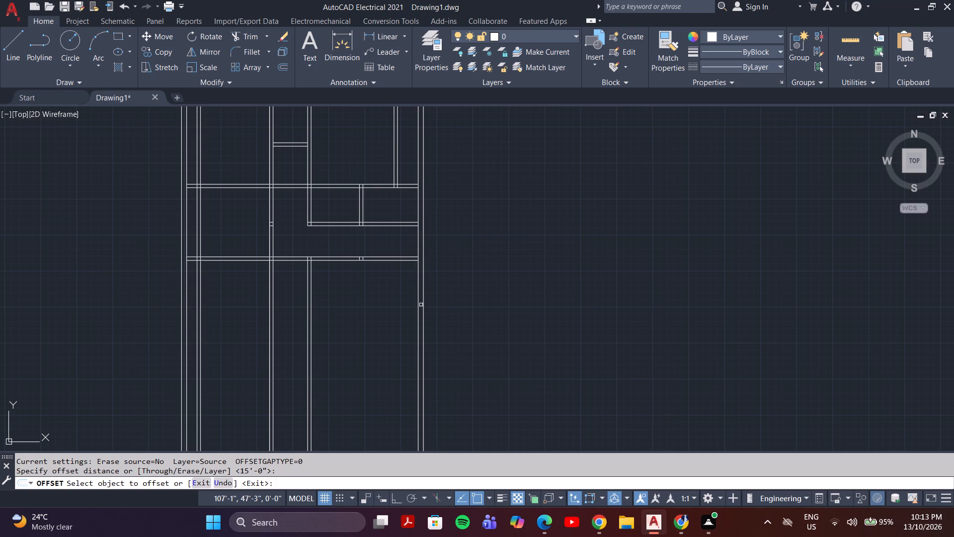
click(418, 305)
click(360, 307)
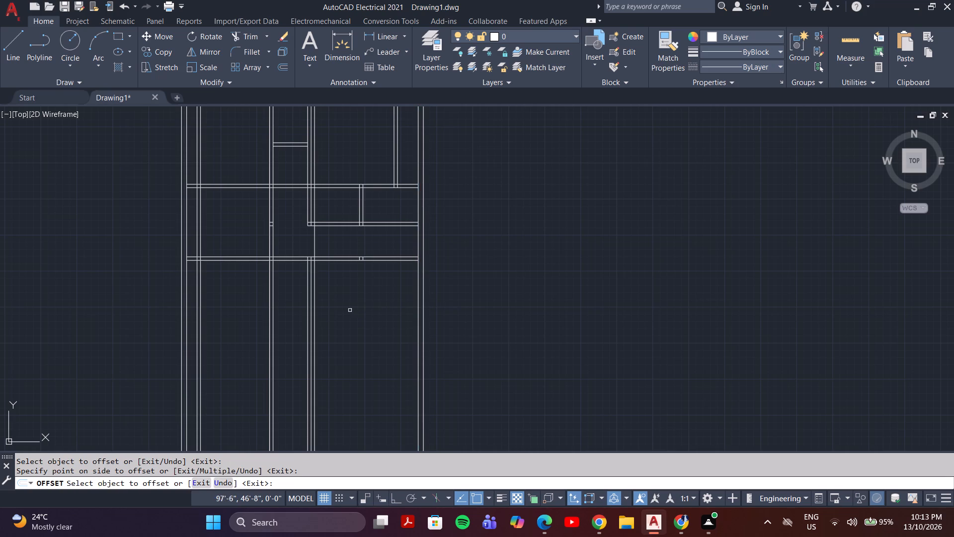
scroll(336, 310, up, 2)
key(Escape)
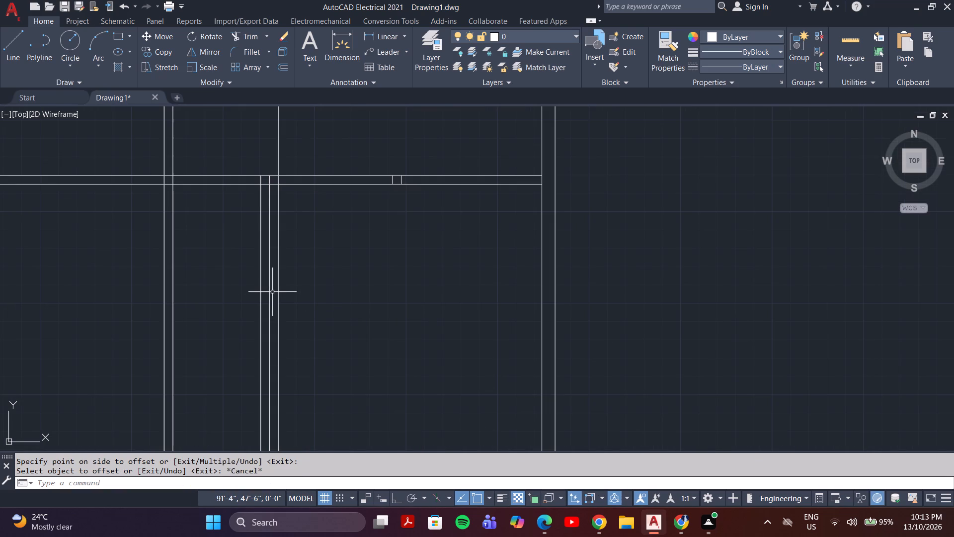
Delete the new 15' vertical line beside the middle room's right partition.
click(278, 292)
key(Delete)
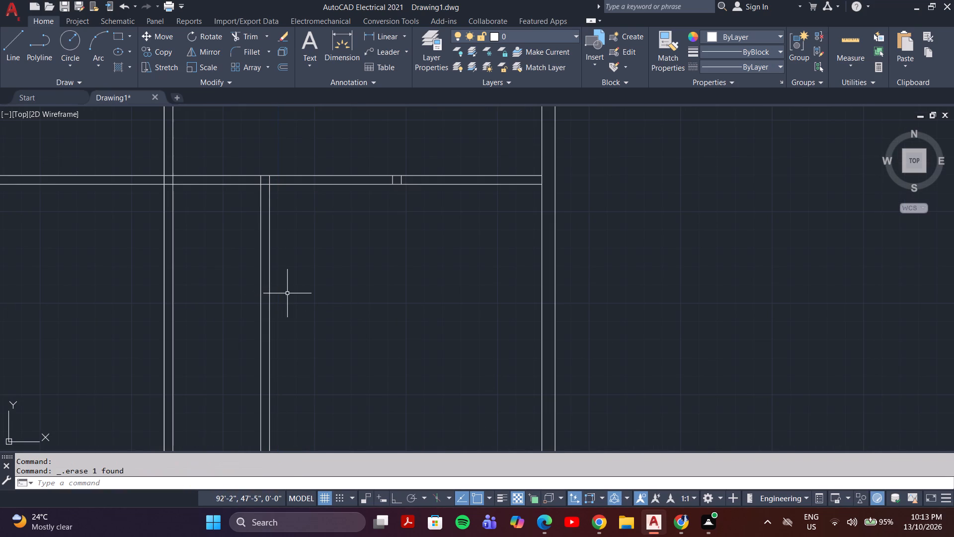
Offset the bottom line of the new full-width horizontal partition 12' downward.
key(o)
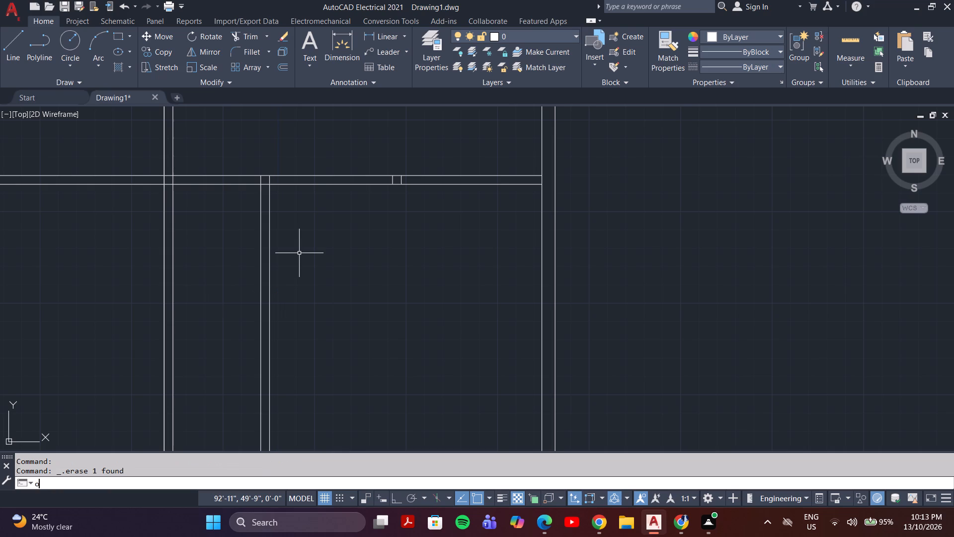
key(Return)
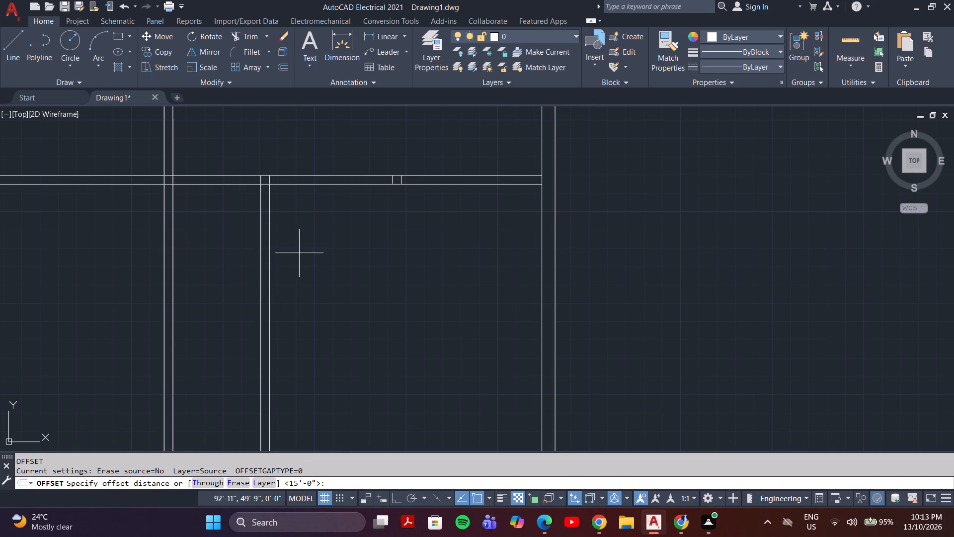
text(12)
key(apostrophe)
key(Return)
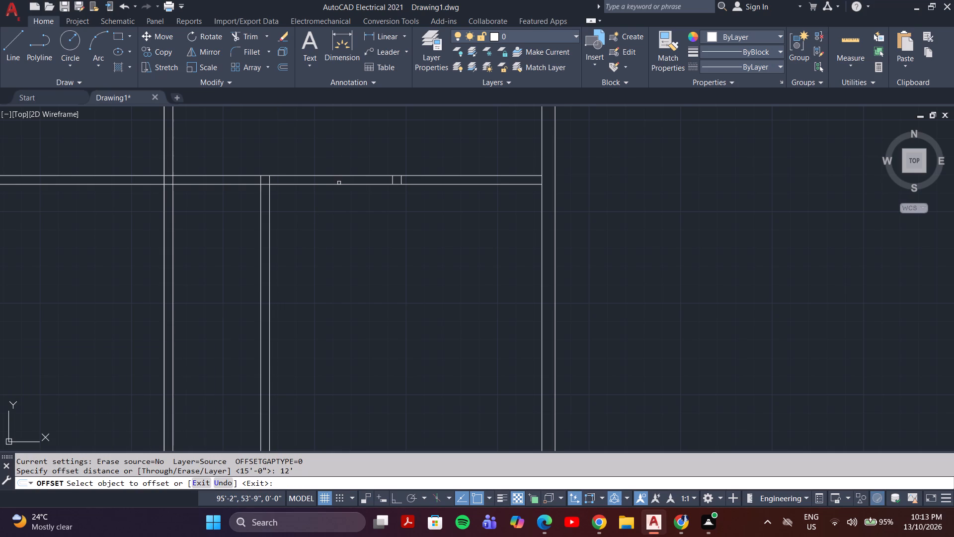
click(340, 185)
click(345, 319)
key(Escape)
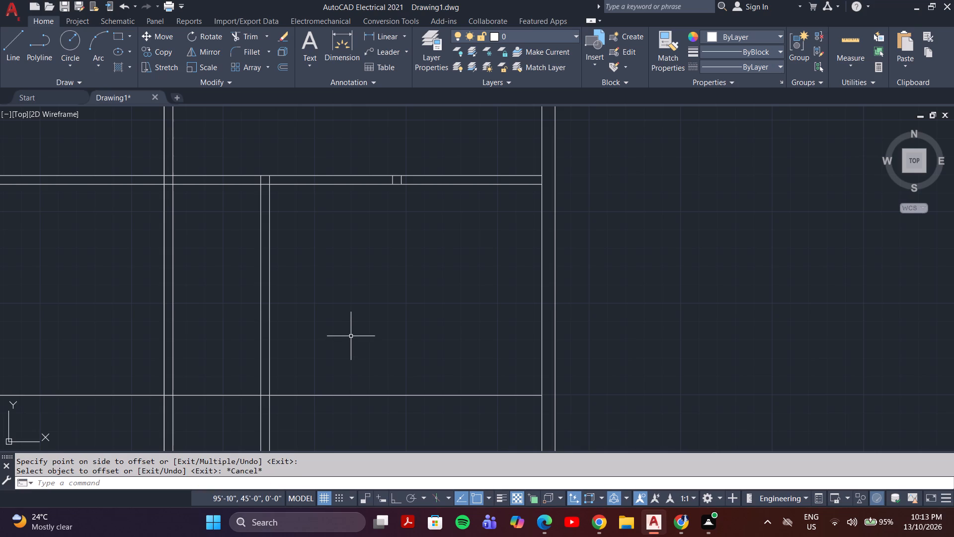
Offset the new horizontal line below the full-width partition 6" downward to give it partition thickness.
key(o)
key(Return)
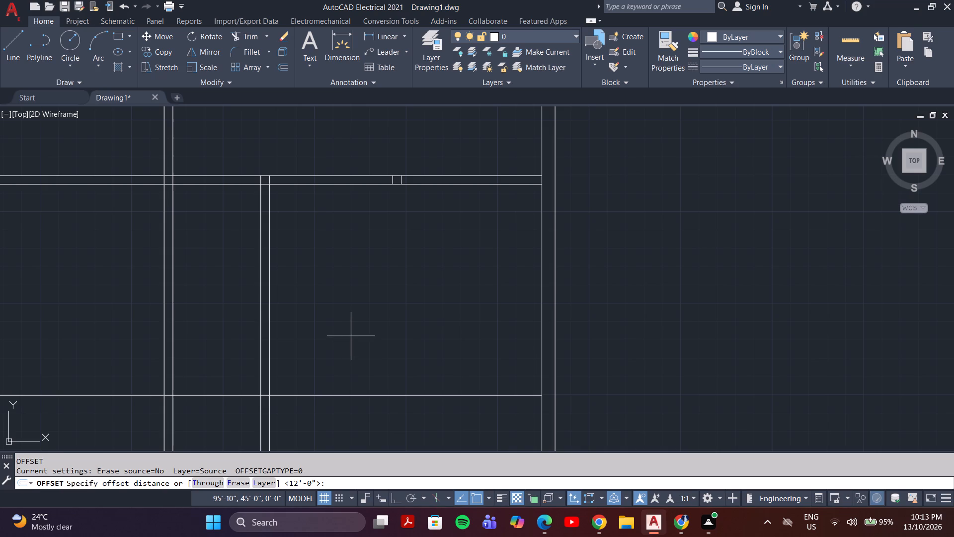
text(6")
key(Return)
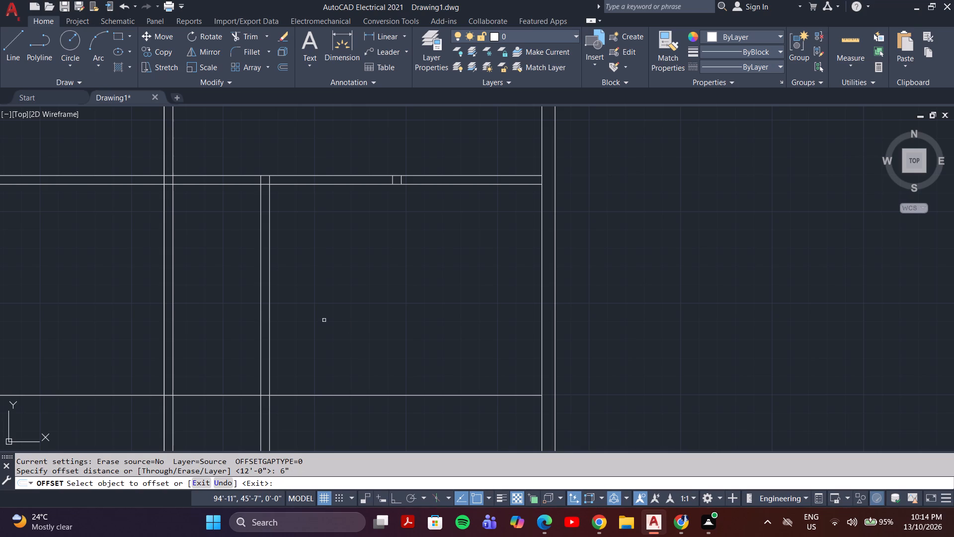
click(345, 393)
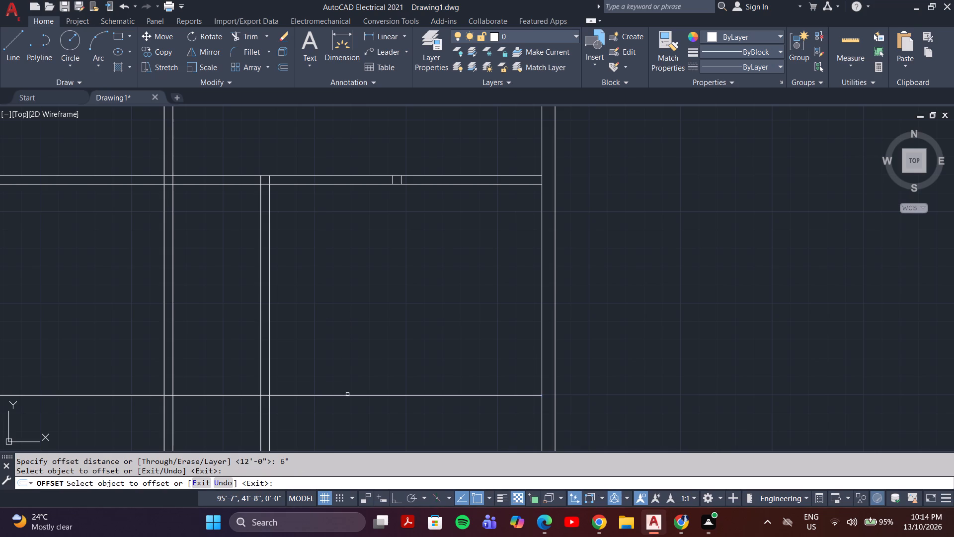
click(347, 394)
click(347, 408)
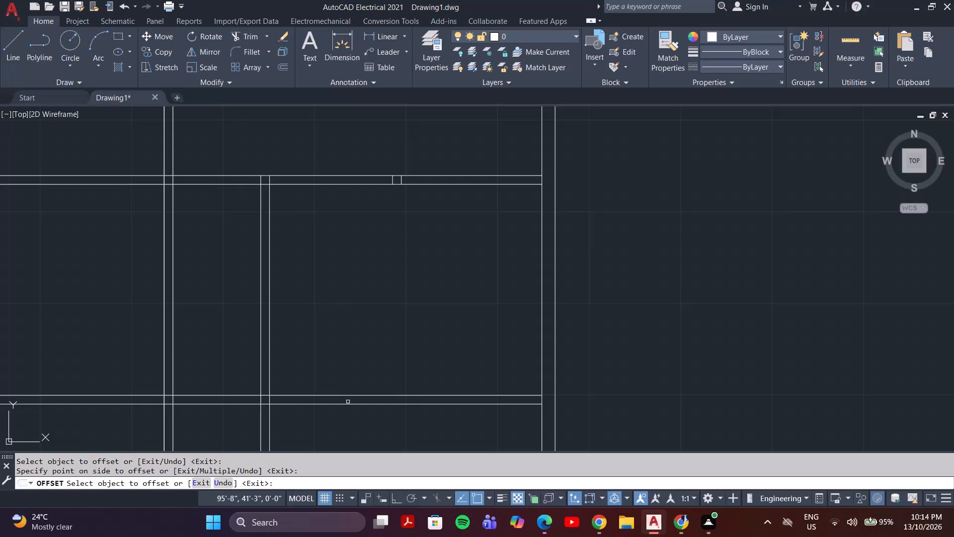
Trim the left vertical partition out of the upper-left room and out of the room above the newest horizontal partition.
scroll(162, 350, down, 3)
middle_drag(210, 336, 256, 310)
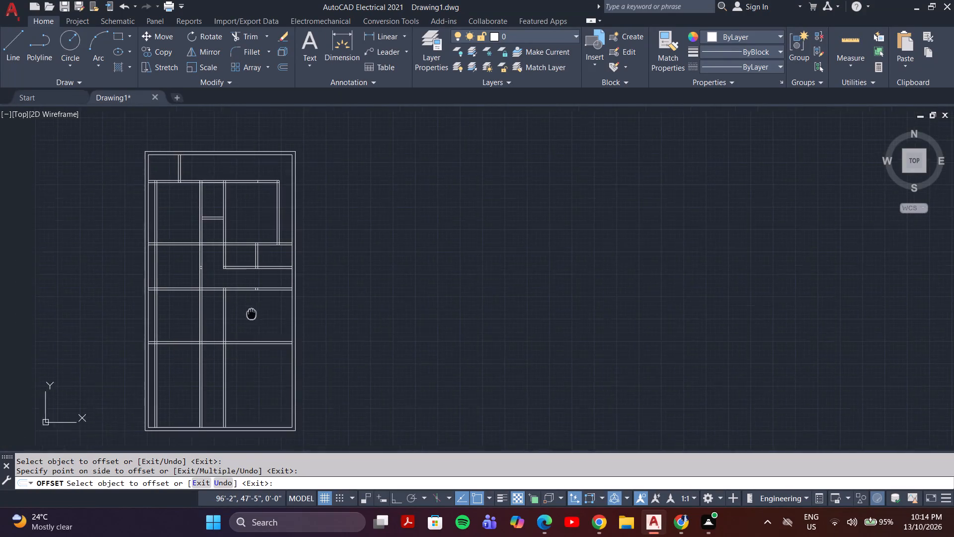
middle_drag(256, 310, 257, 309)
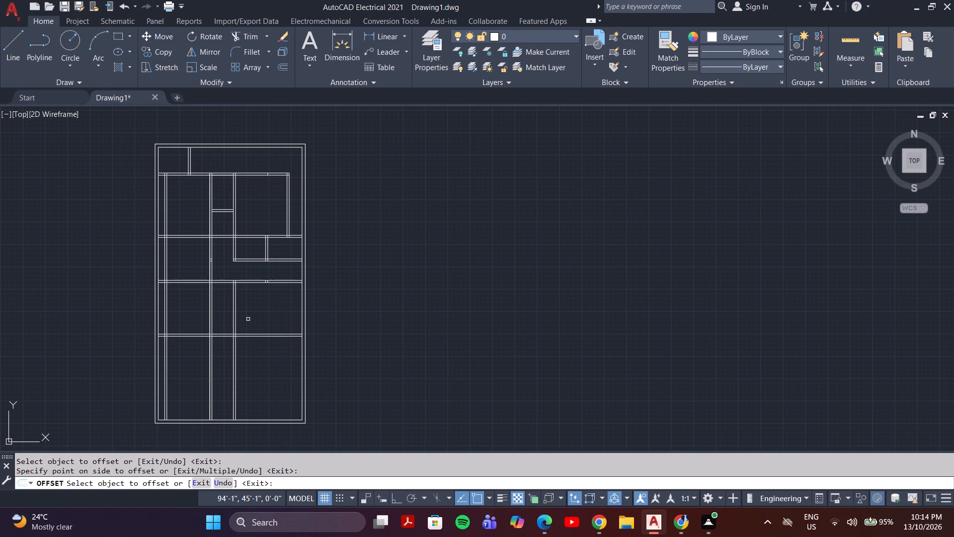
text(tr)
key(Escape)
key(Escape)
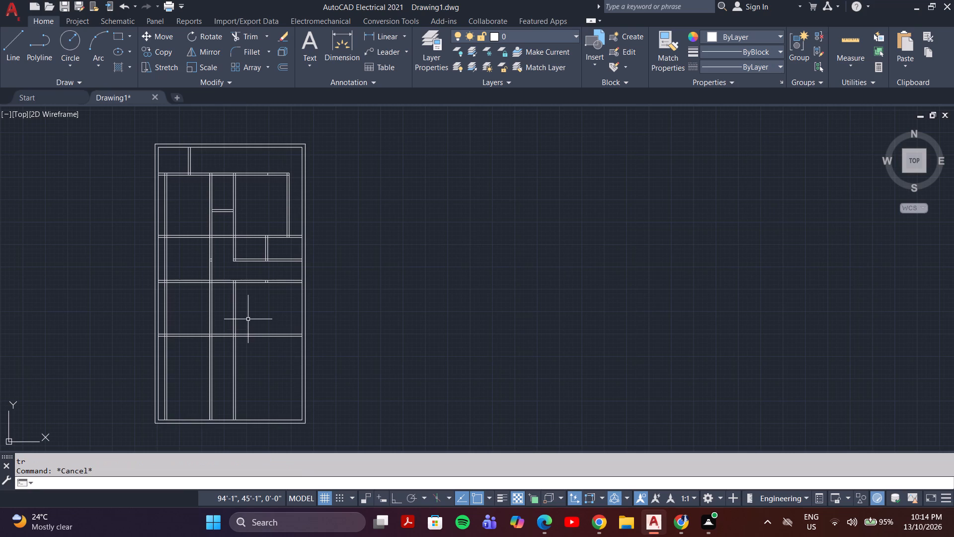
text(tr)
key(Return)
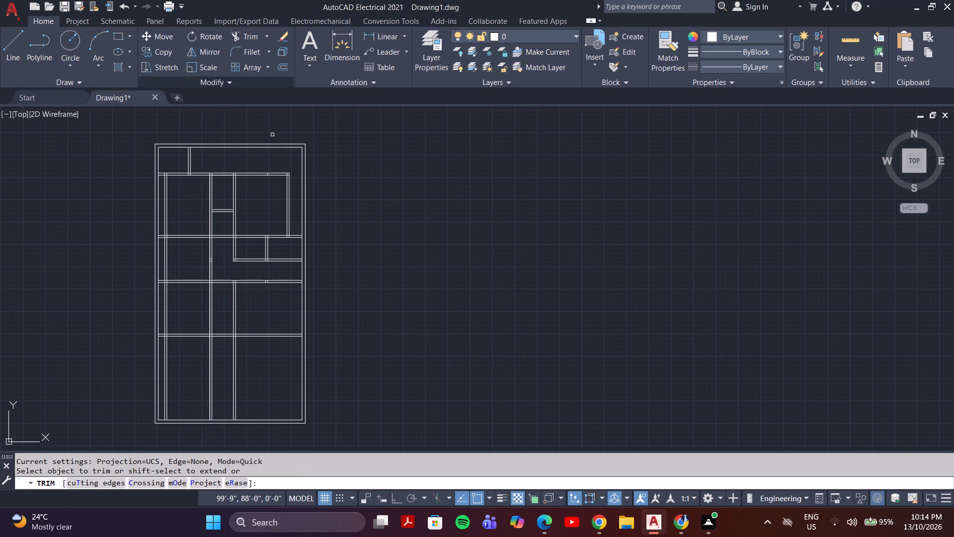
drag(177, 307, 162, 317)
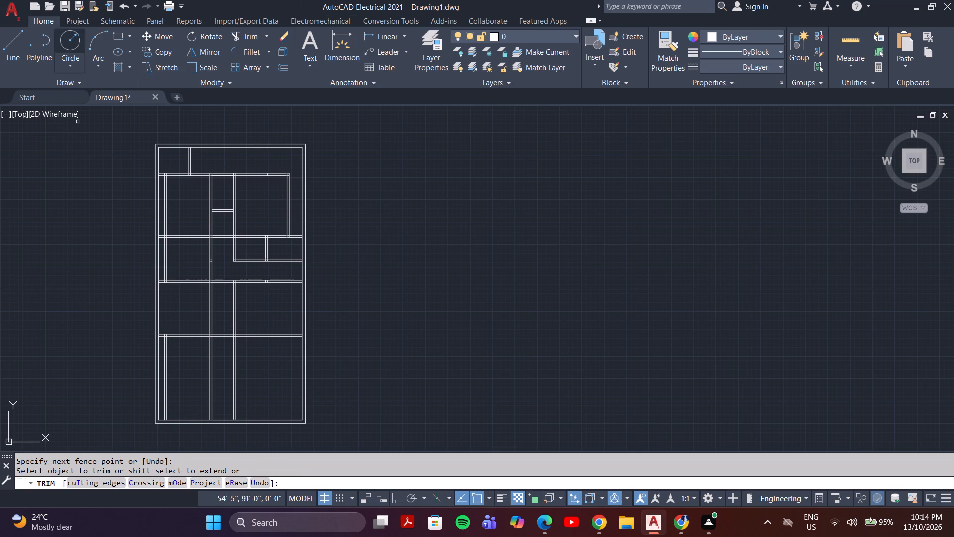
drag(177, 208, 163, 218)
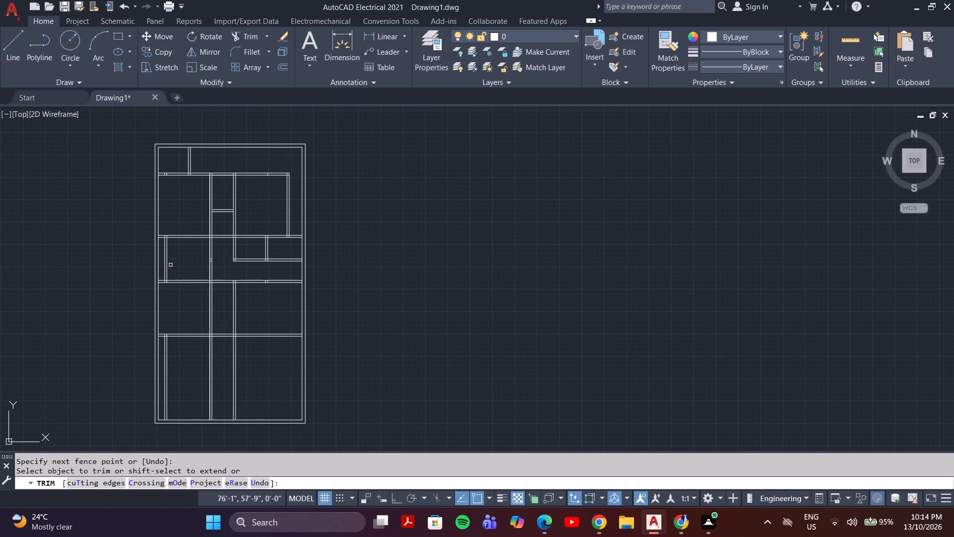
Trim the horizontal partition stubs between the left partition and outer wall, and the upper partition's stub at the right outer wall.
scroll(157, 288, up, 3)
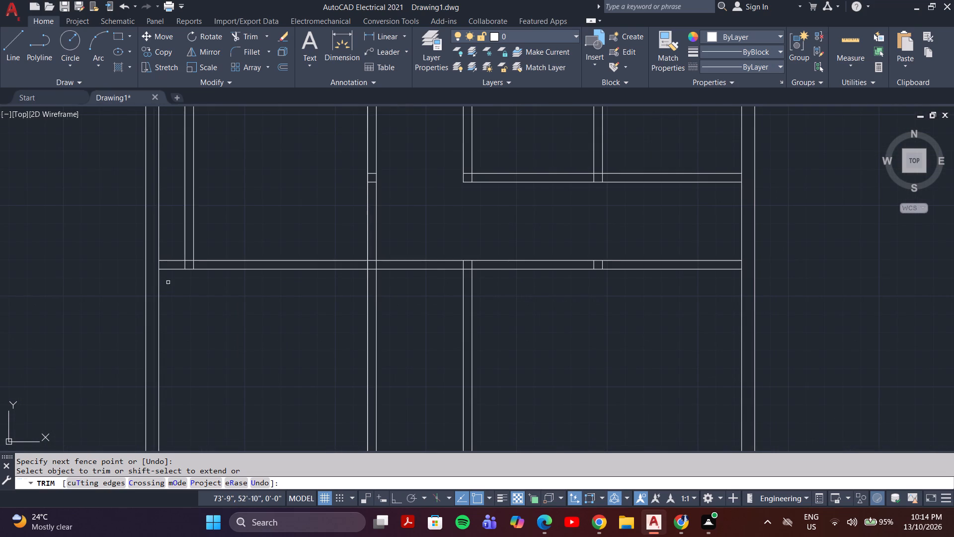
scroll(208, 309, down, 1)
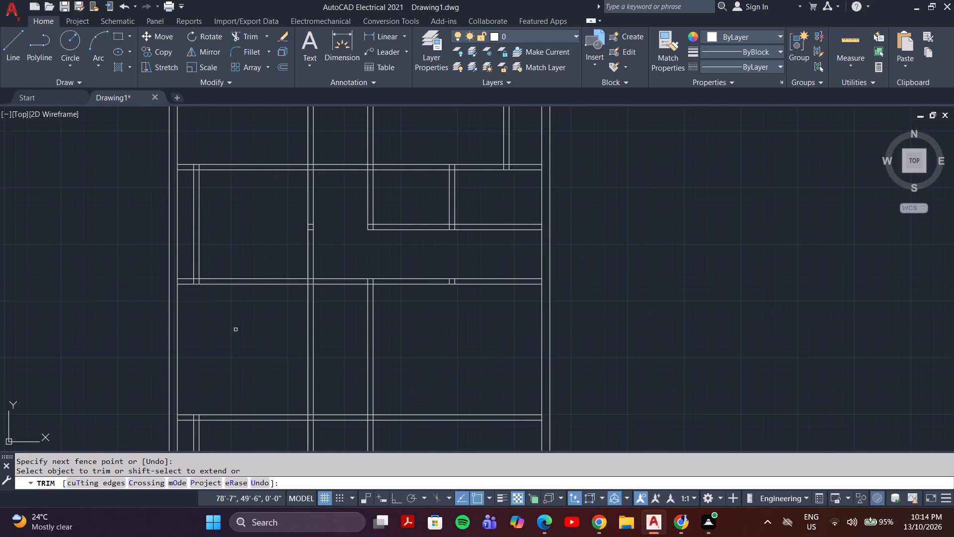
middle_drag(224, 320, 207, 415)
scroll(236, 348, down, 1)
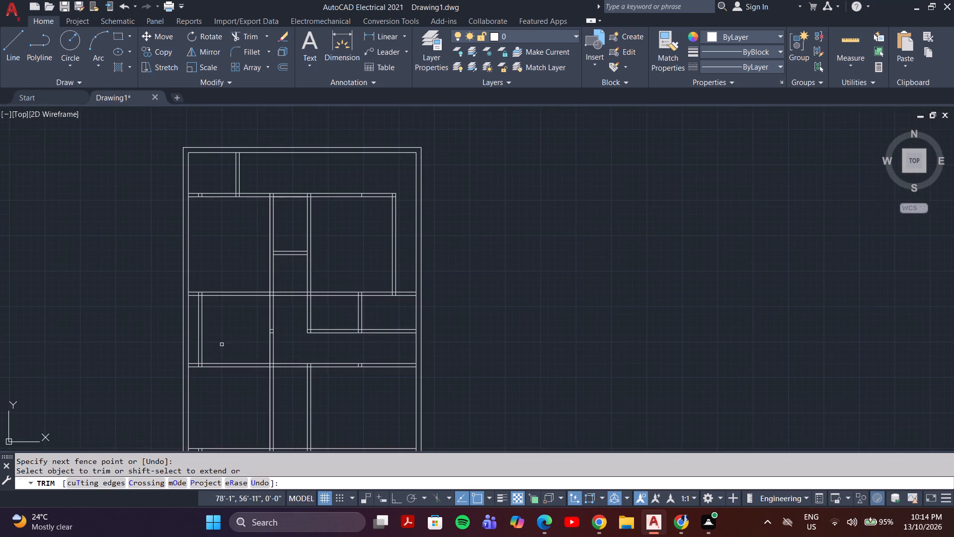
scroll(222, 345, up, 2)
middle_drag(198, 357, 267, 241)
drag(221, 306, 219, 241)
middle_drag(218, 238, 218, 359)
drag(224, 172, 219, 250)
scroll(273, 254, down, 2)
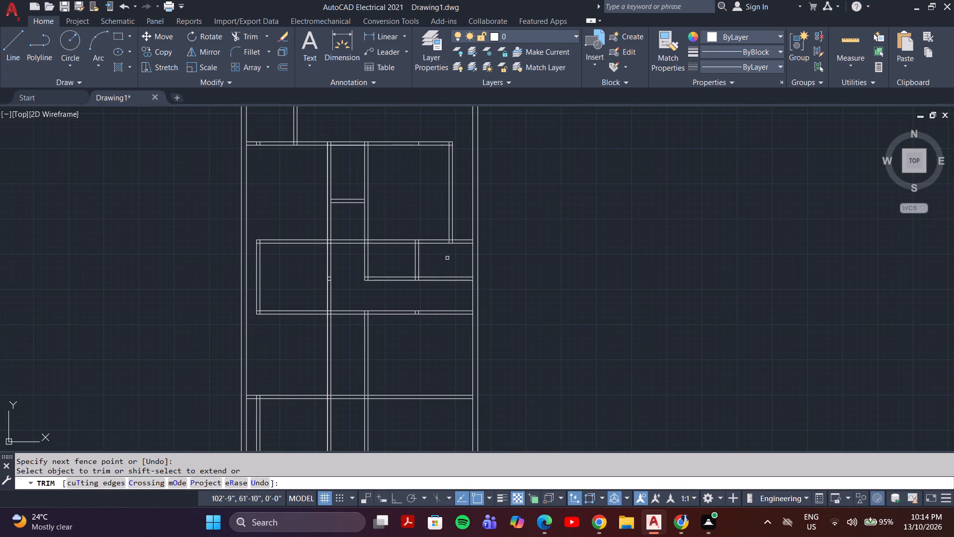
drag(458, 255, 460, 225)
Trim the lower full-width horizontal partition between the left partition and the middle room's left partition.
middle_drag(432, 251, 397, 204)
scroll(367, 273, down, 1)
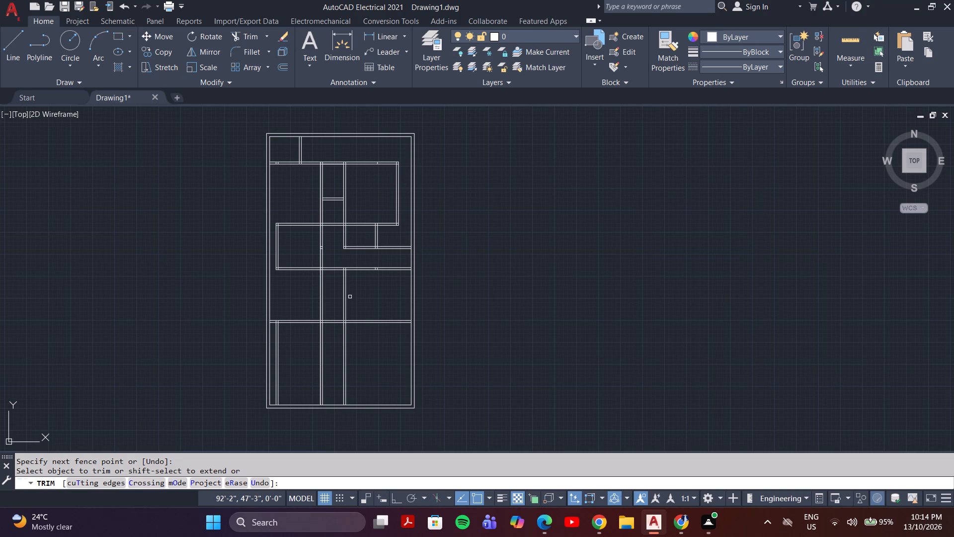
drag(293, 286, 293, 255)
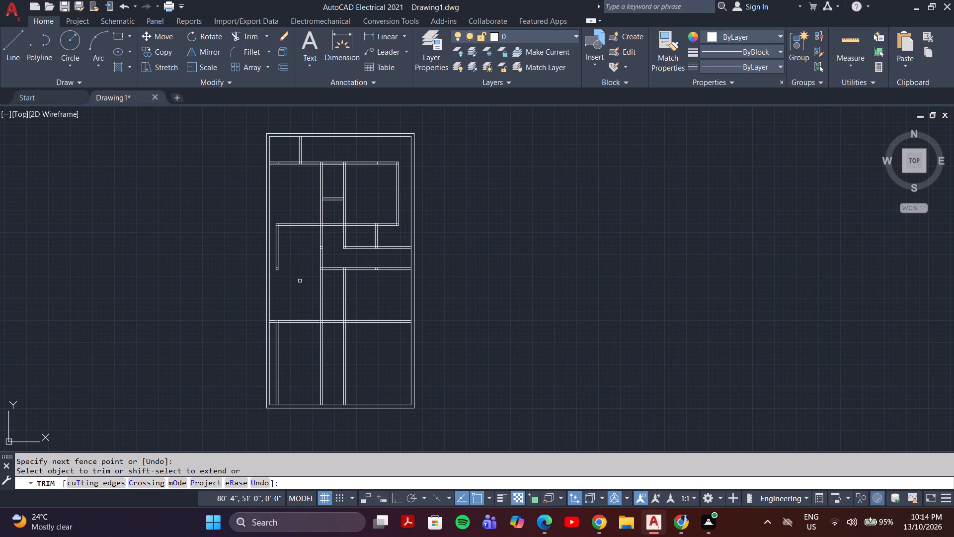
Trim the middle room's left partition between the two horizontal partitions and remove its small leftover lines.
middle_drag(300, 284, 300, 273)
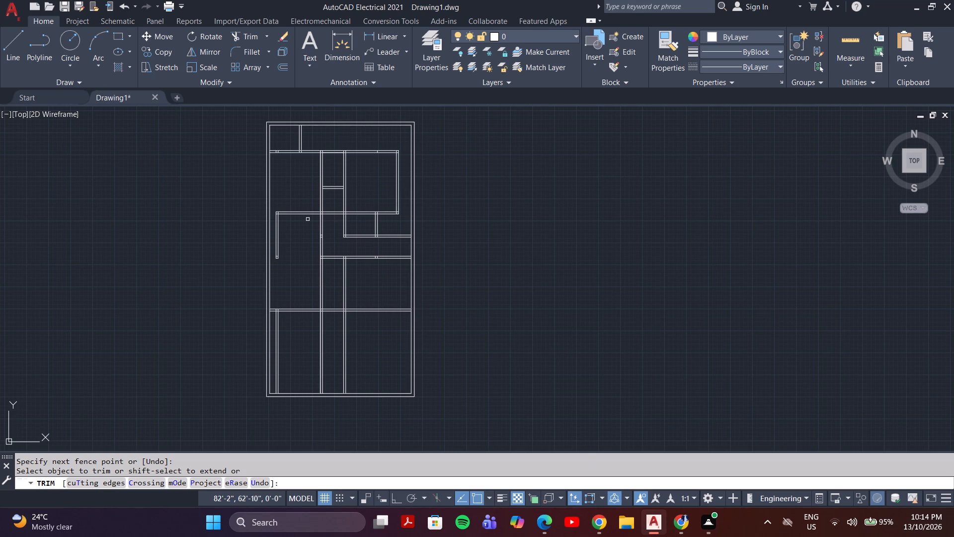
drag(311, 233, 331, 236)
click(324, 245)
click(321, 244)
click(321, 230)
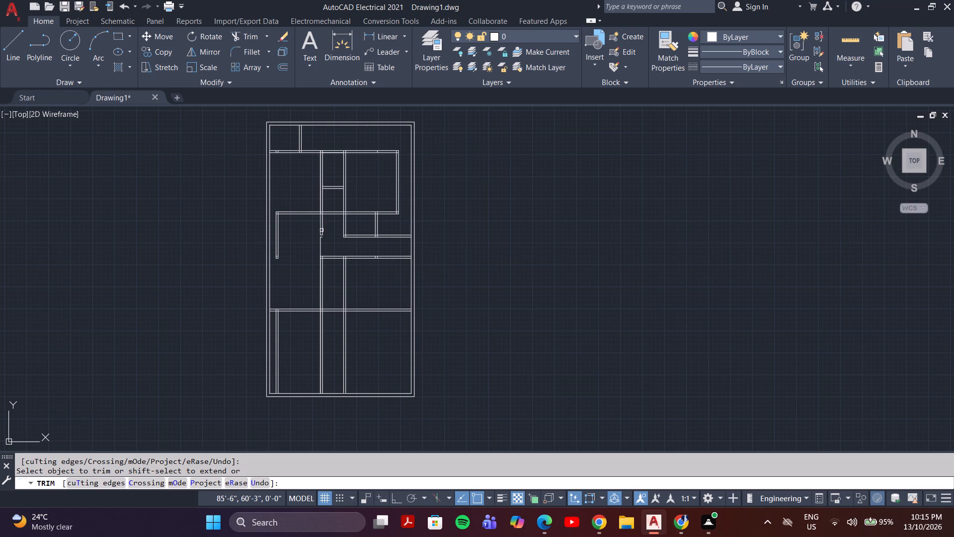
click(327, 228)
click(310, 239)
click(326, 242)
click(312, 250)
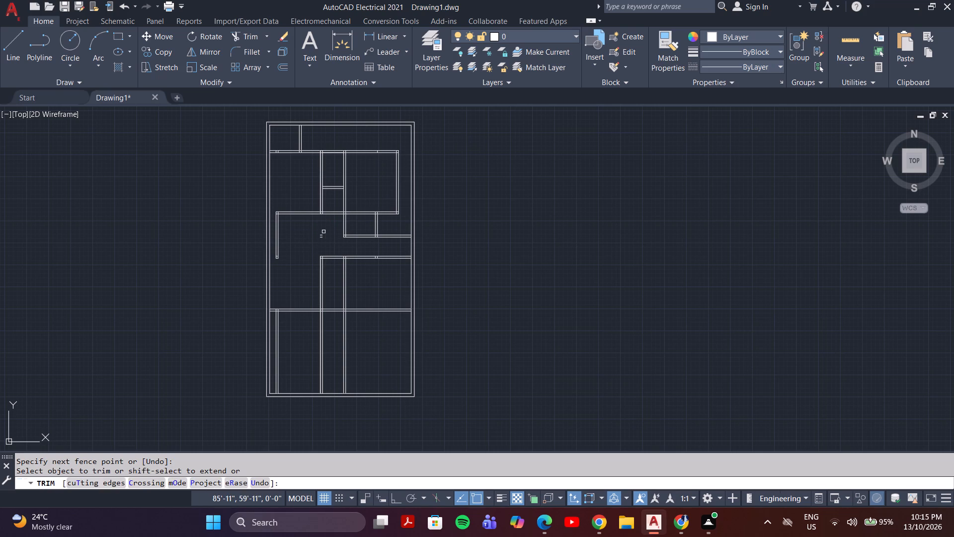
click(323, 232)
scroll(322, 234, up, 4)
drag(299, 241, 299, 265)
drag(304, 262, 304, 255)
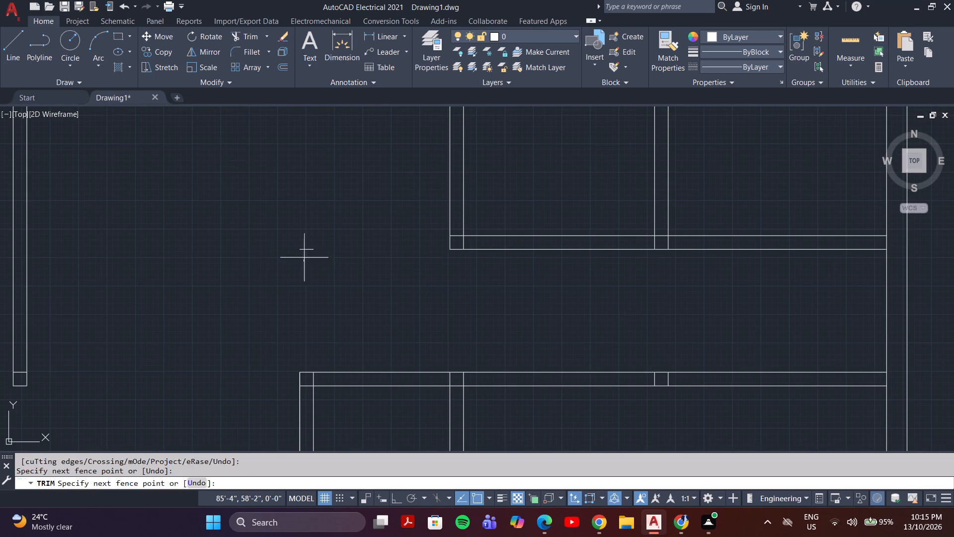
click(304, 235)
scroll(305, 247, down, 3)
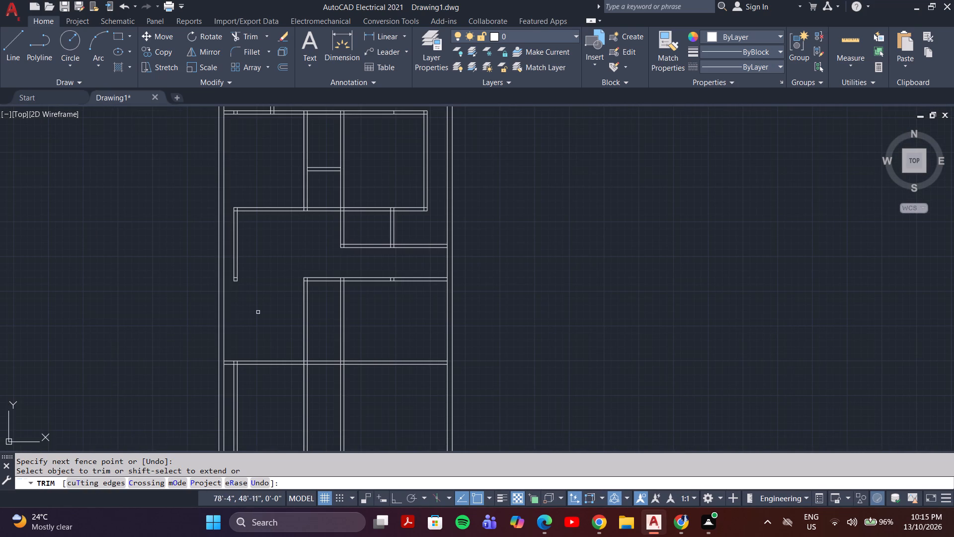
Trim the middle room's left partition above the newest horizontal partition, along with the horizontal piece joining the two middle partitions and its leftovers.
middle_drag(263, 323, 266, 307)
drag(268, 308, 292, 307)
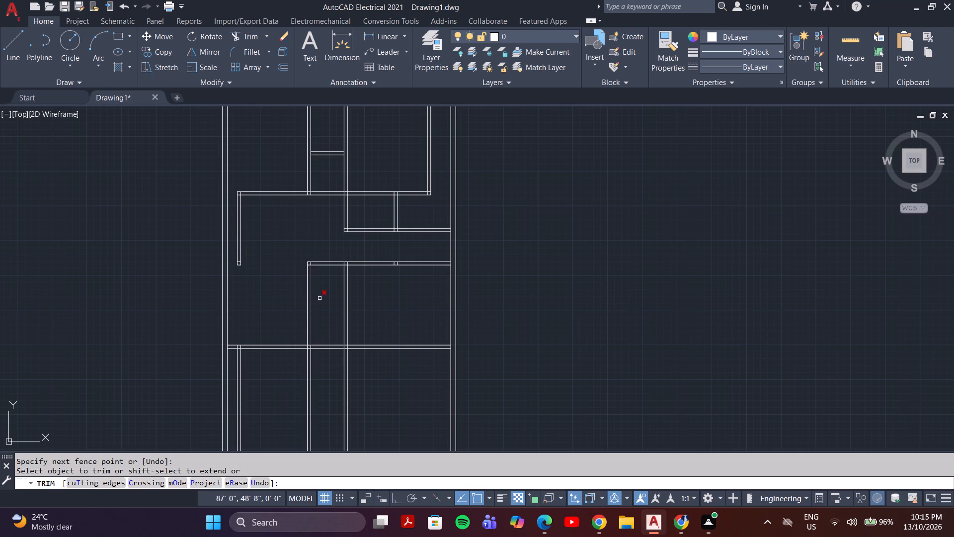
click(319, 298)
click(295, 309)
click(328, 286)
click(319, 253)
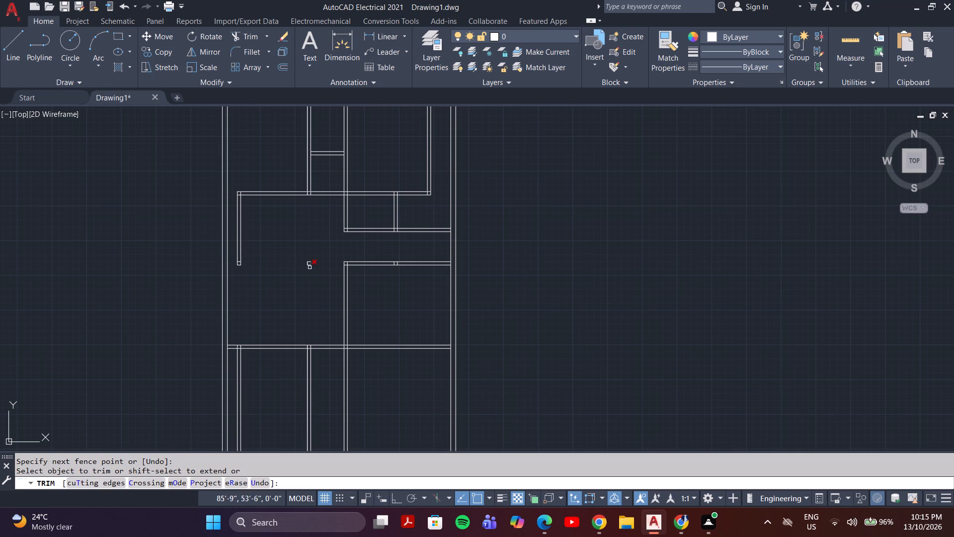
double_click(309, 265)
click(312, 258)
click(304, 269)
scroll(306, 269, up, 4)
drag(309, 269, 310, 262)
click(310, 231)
Measure the inside dimensions of the right room above the newest horizontal partition with the quick measure tool.
scroll(310, 230, down, 4)
middle_drag(307, 263, 301, 251)
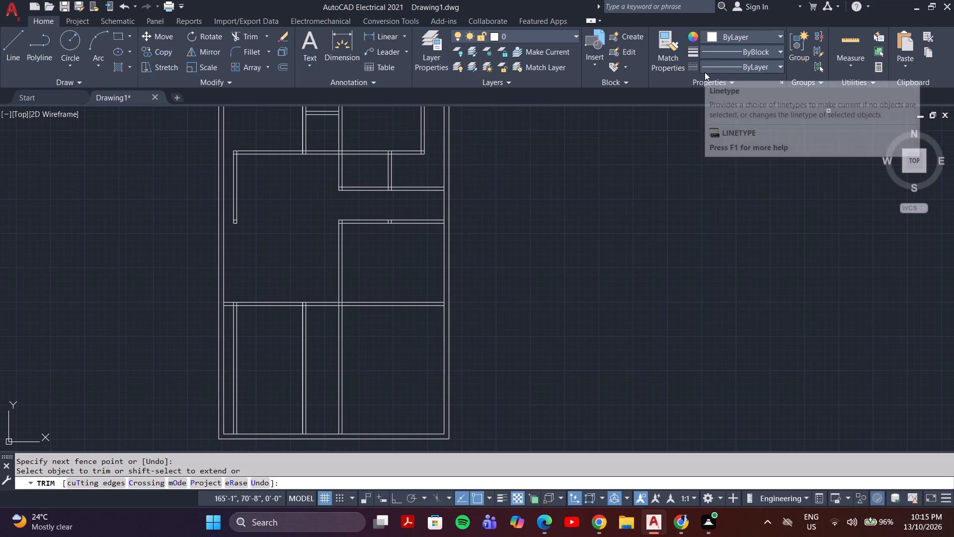
scroll(430, 216, down, 2)
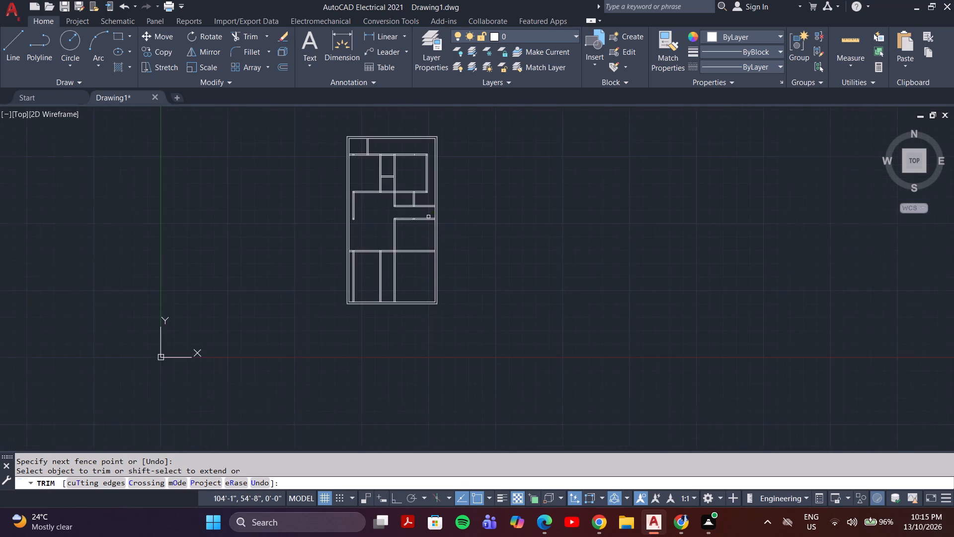
scroll(427, 217, up, 2)
middle_drag(366, 262, 367, 282)
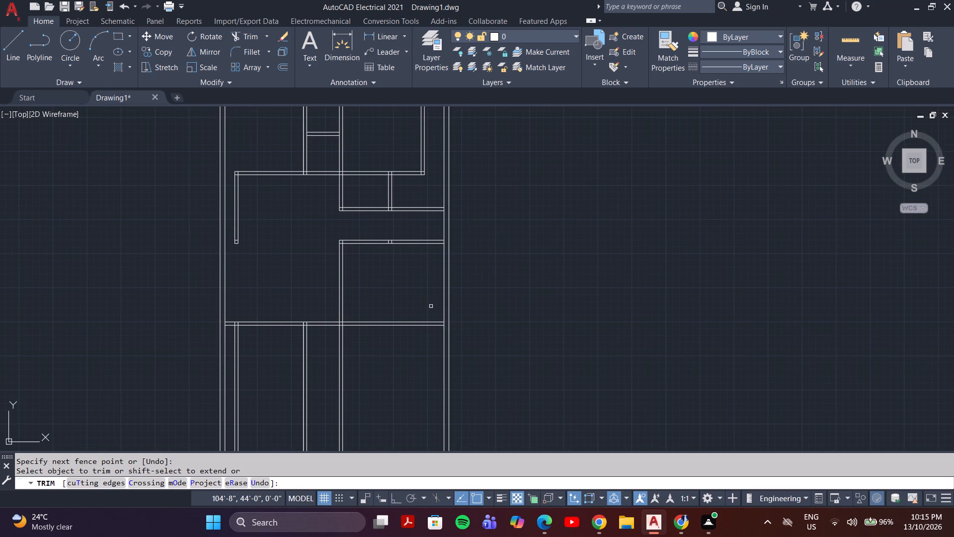
scroll(337, 218, down, 2)
scroll(356, 270, up, 2)
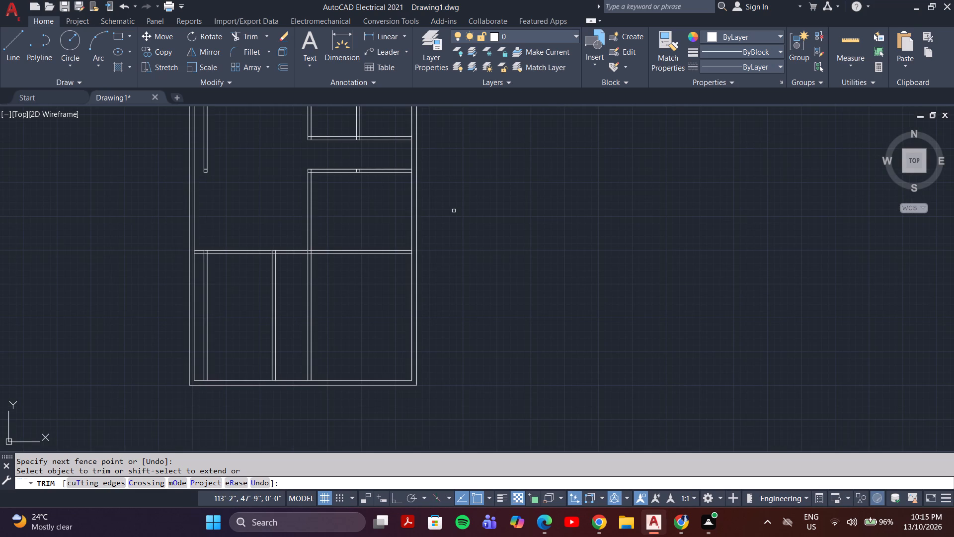
click(850, 31)
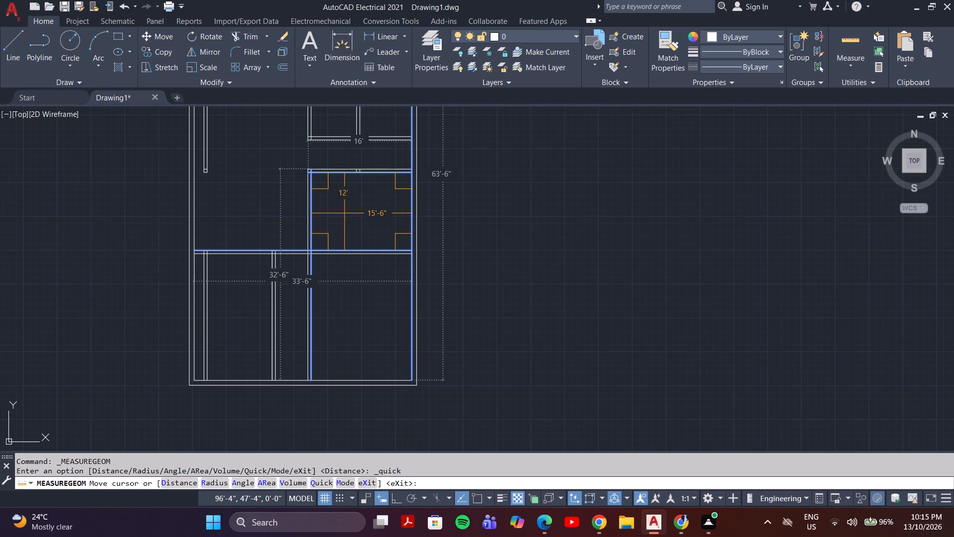
key(Escape)
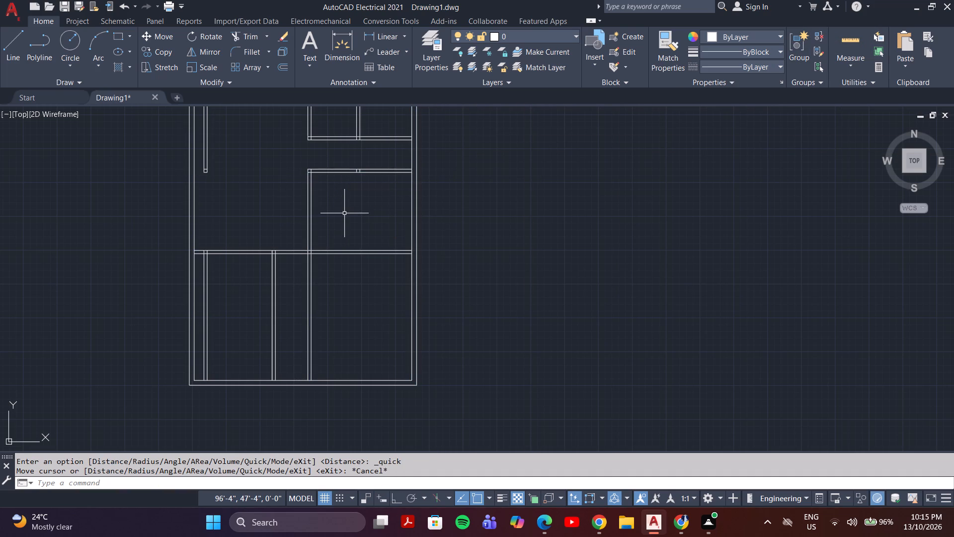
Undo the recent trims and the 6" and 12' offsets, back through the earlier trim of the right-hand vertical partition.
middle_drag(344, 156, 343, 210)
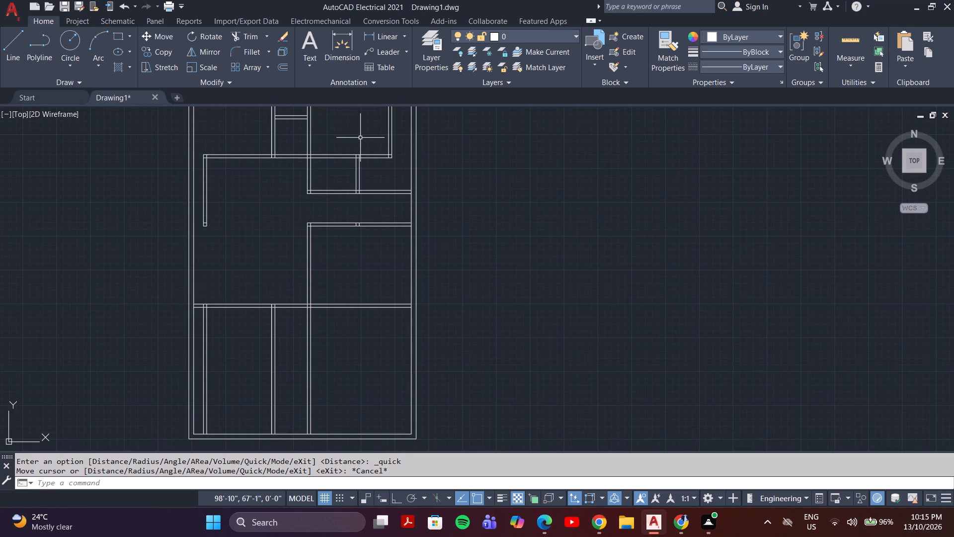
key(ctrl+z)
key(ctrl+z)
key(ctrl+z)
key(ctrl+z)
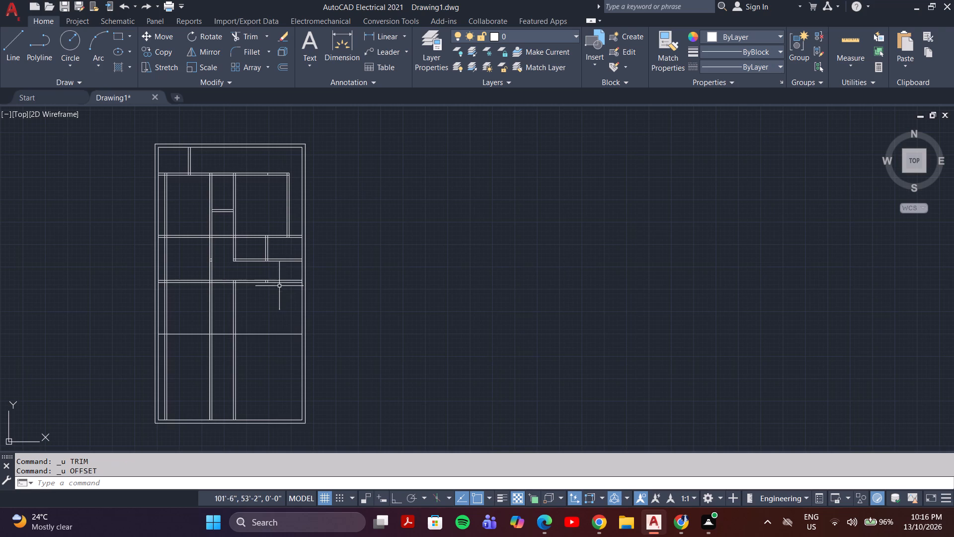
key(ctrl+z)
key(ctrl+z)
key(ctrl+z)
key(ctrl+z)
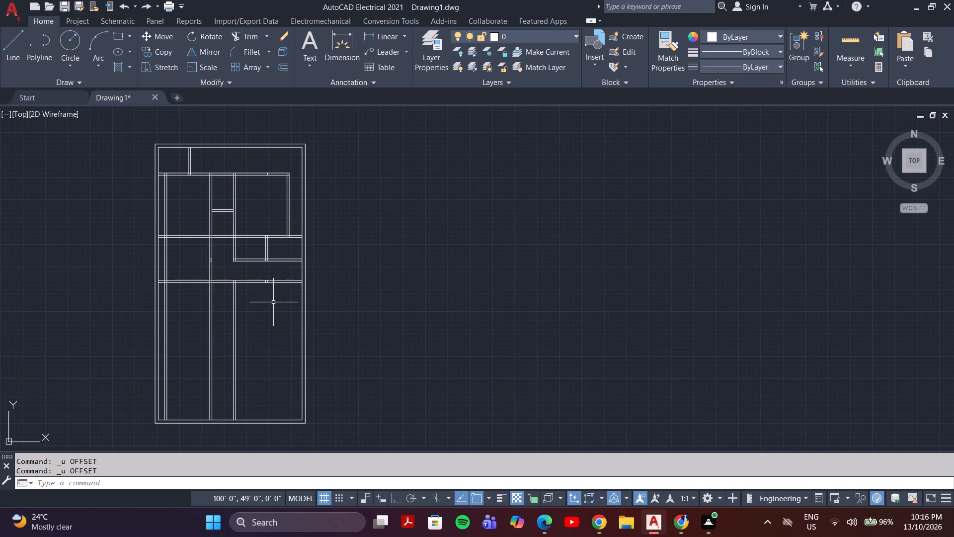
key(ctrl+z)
Trim the lower full-width horizontal partition between the middle room's right partition and the right outer wall.
middle_drag(287, 315, 302, 278)
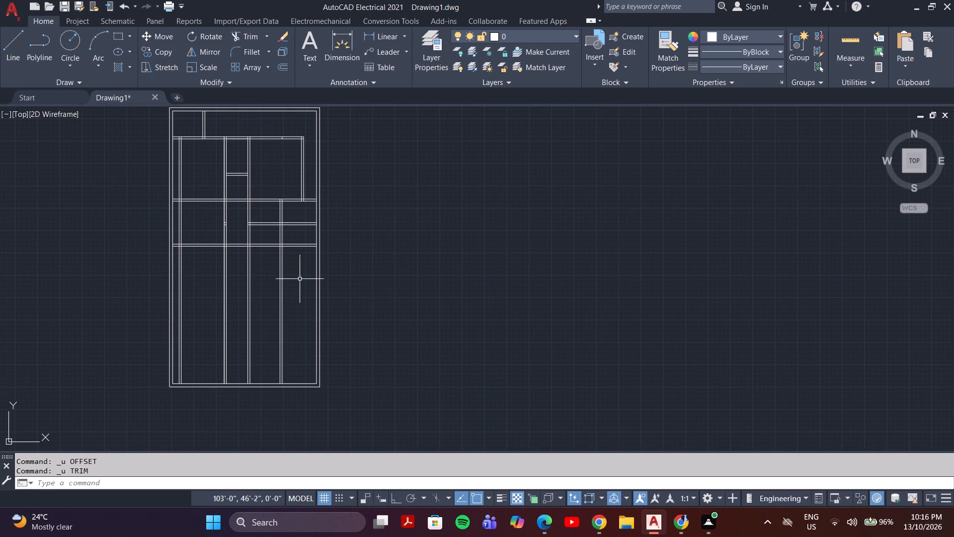
key(Escape)
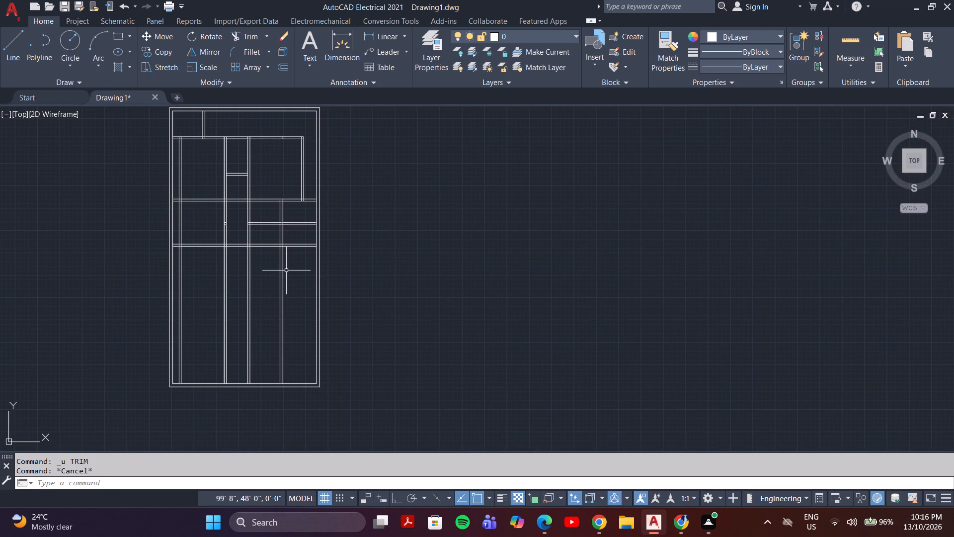
text(tr)
key(Return)
drag(270, 258, 270, 235)
drag(290, 256, 290, 237)
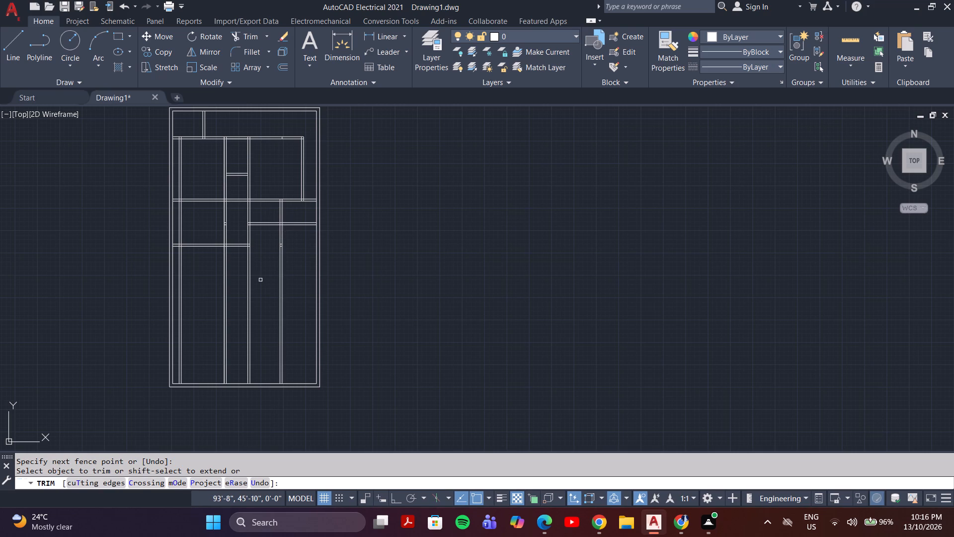
Trim the right-hand vertical partition below the shorter horizontal partition on the right side, including its leftover pieces.
drag(264, 280, 290, 278)
drag(290, 242, 278, 241)
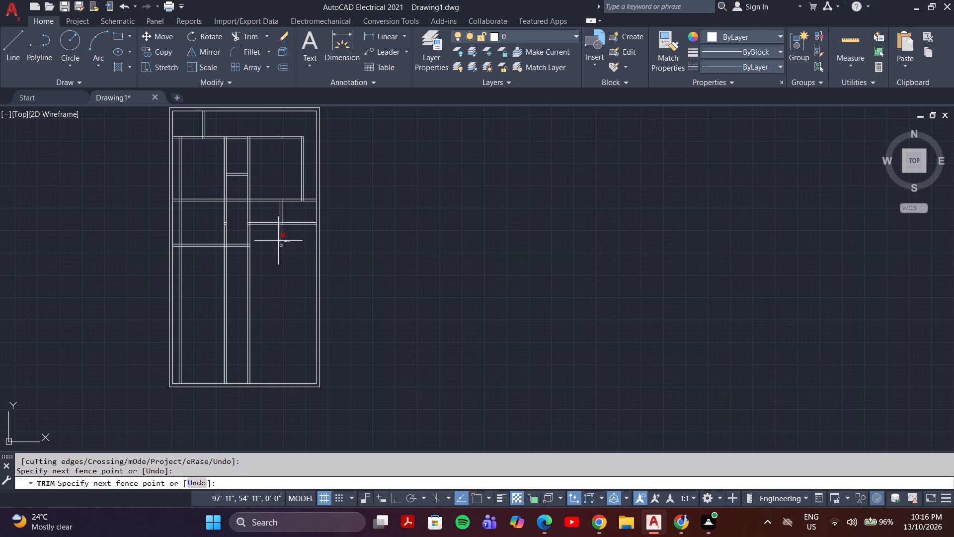
drag(278, 241, 274, 241)
click(283, 242)
double_click(278, 247)
double_click(283, 247)
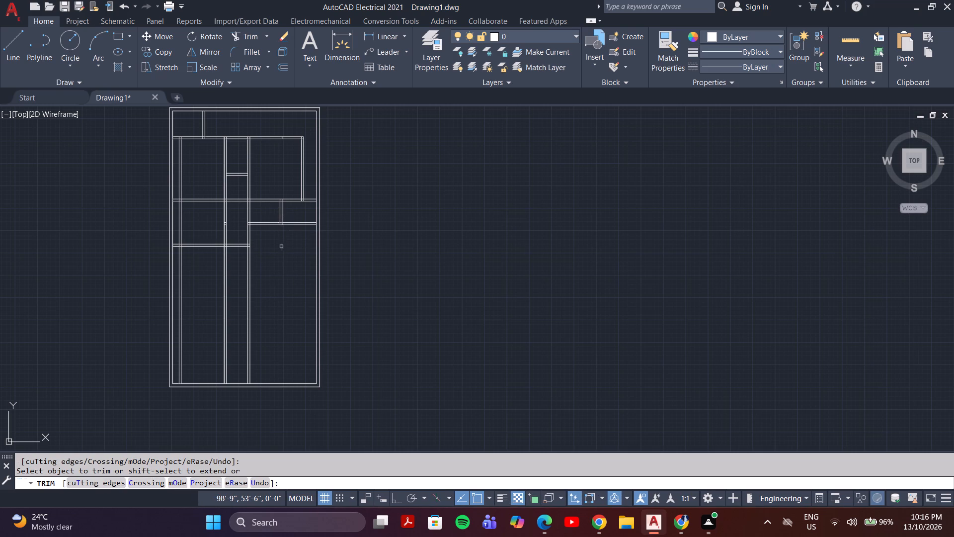
Trim the middle room's left partition between the upper full-width horizontal partition and the lower left one, including the leftover stubs.
middle_drag(225, 260, 232, 308)
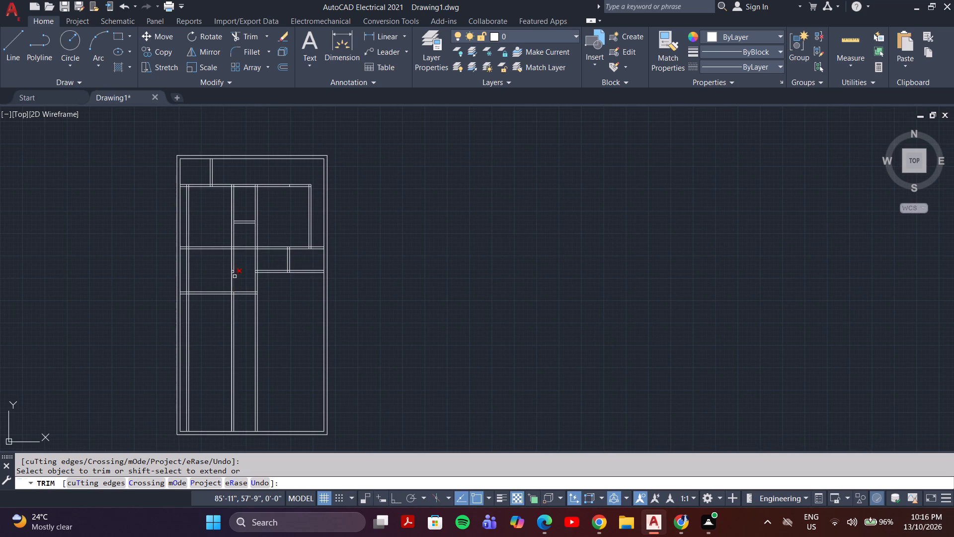
scroll(235, 276, up, 2)
drag(220, 275, 238, 276)
drag(215, 241, 247, 240)
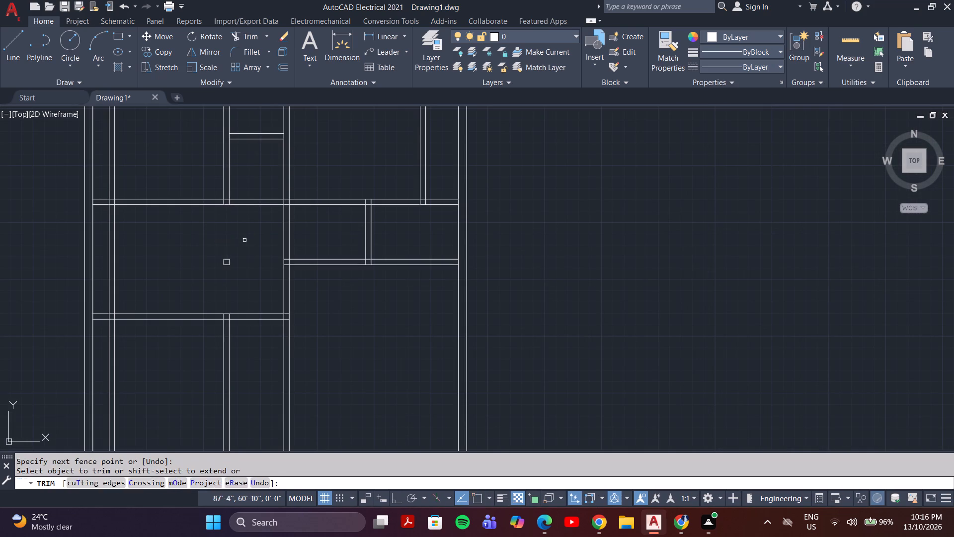
drag(232, 249, 225, 266)
scroll(232, 266, up, 1)
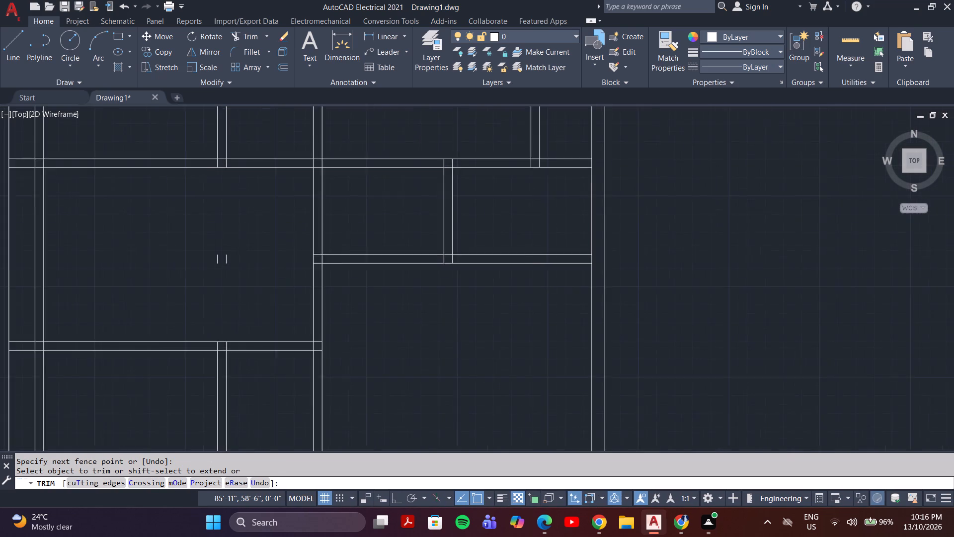
scroll(232, 266, up, 1)
drag(232, 260, 211, 256)
drag(215, 256, 202, 256)
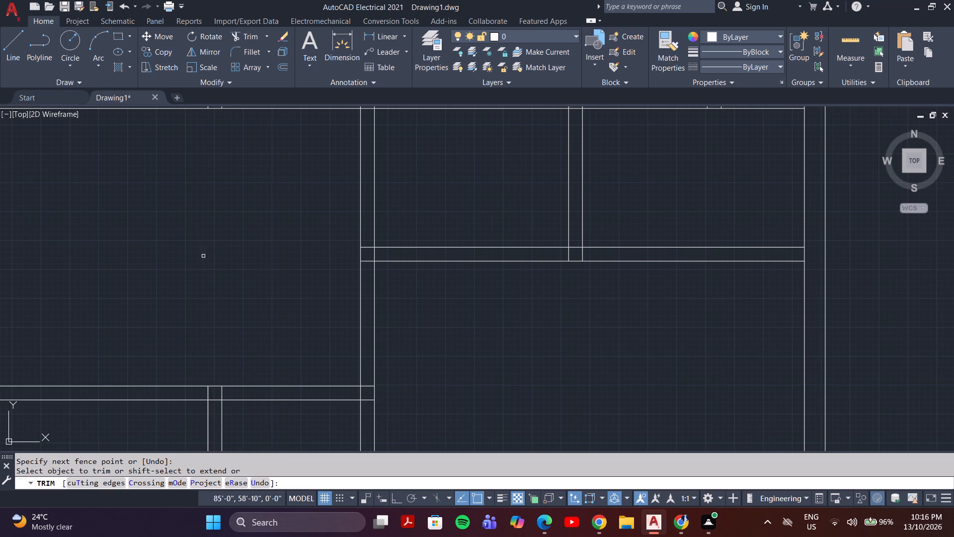
Trim the lower horizontal partition between the two middle partitions and the left middle partition from there down to the bottom wall.
scroll(207, 257, down, 3)
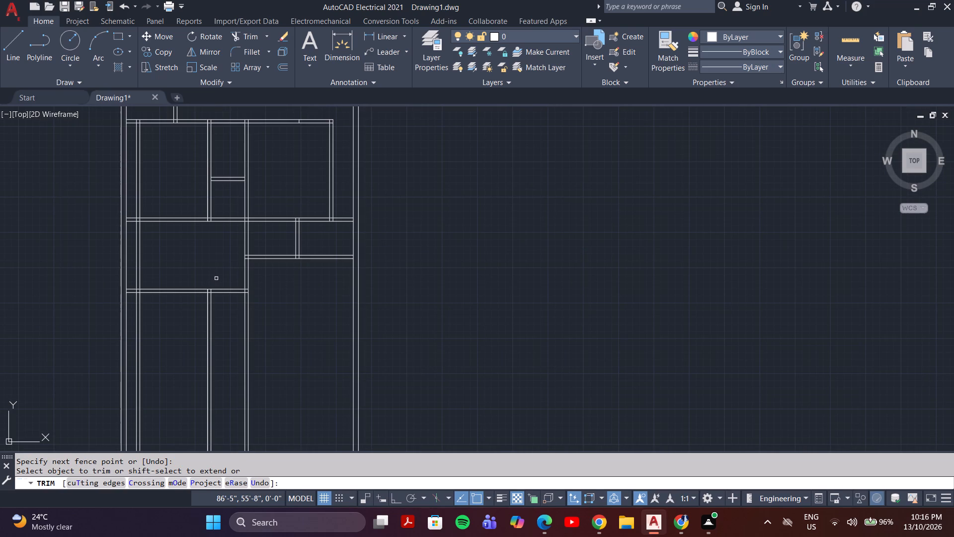
scroll(231, 276, down, 1)
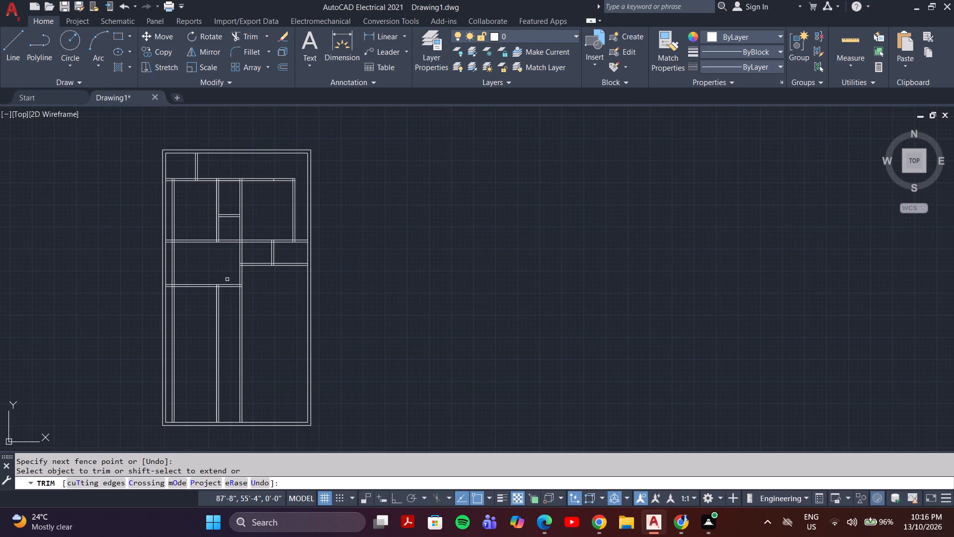
drag(227, 279, 232, 309)
drag(232, 309, 213, 329)
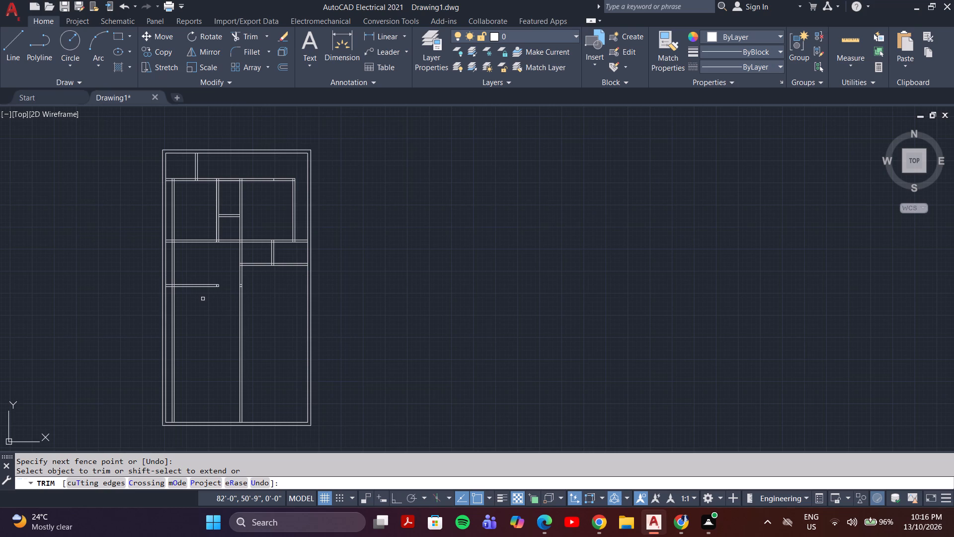
key(Escape)
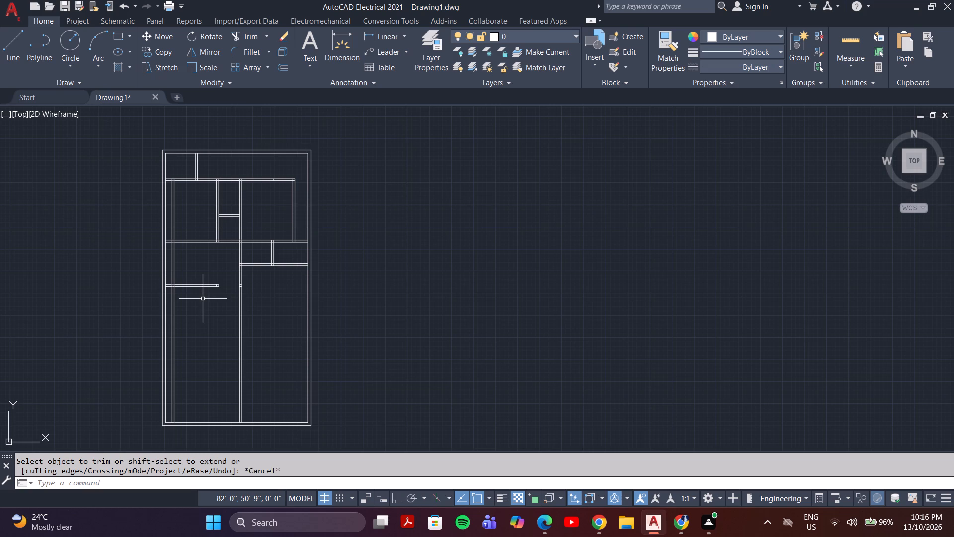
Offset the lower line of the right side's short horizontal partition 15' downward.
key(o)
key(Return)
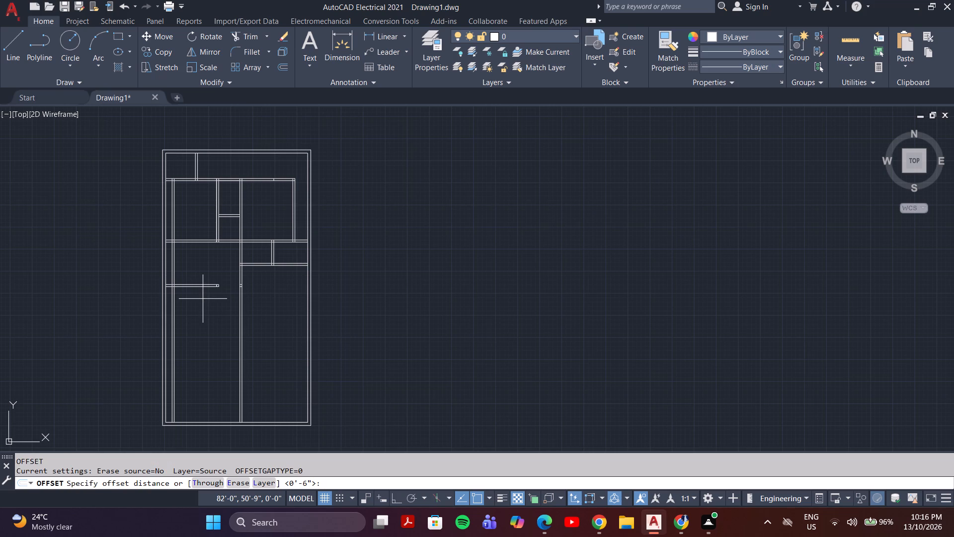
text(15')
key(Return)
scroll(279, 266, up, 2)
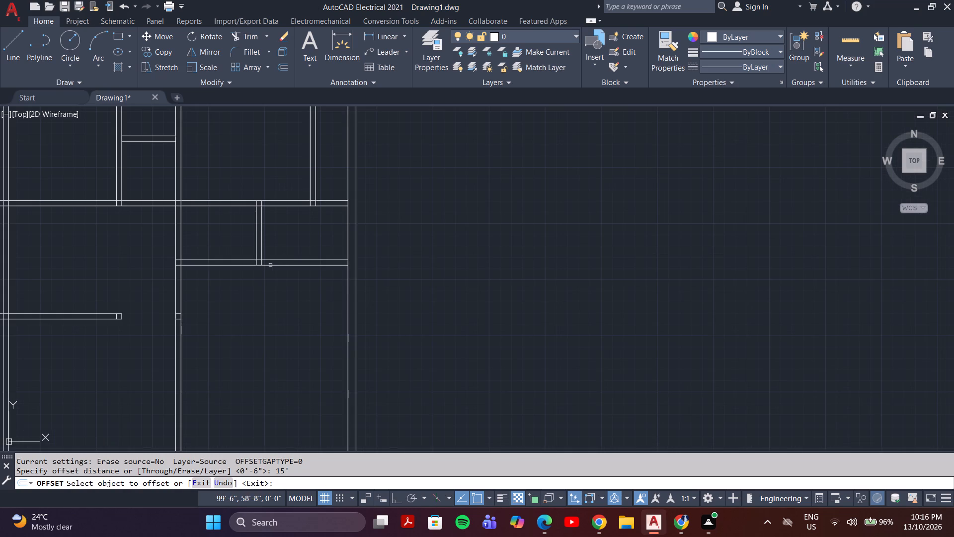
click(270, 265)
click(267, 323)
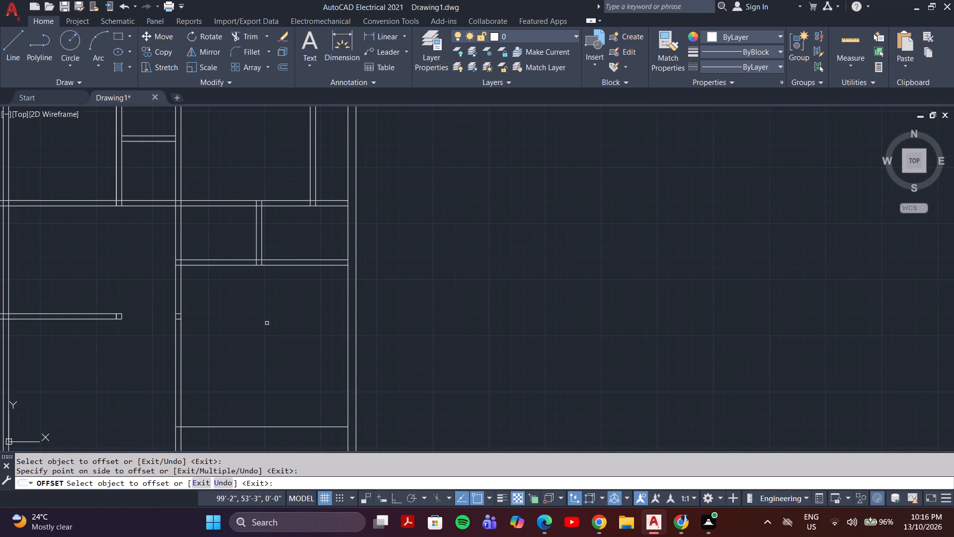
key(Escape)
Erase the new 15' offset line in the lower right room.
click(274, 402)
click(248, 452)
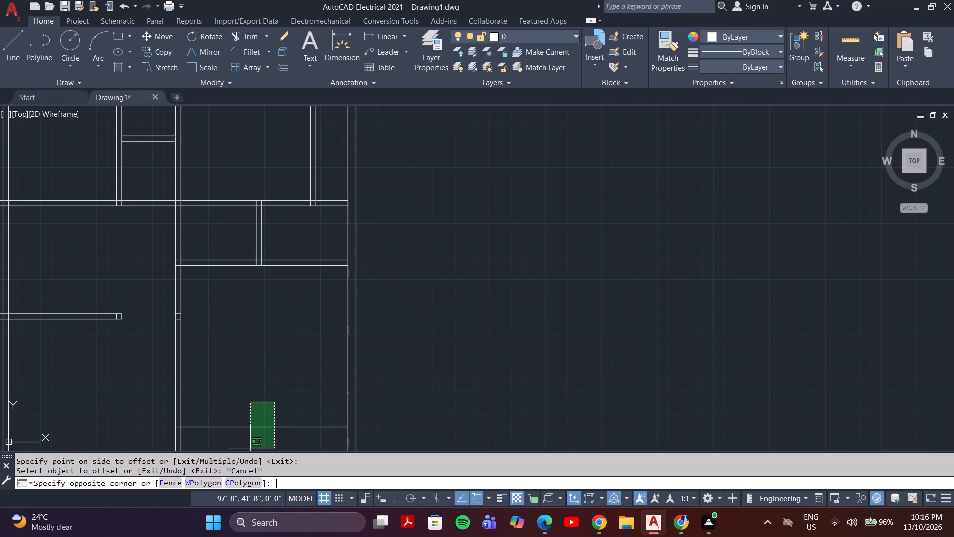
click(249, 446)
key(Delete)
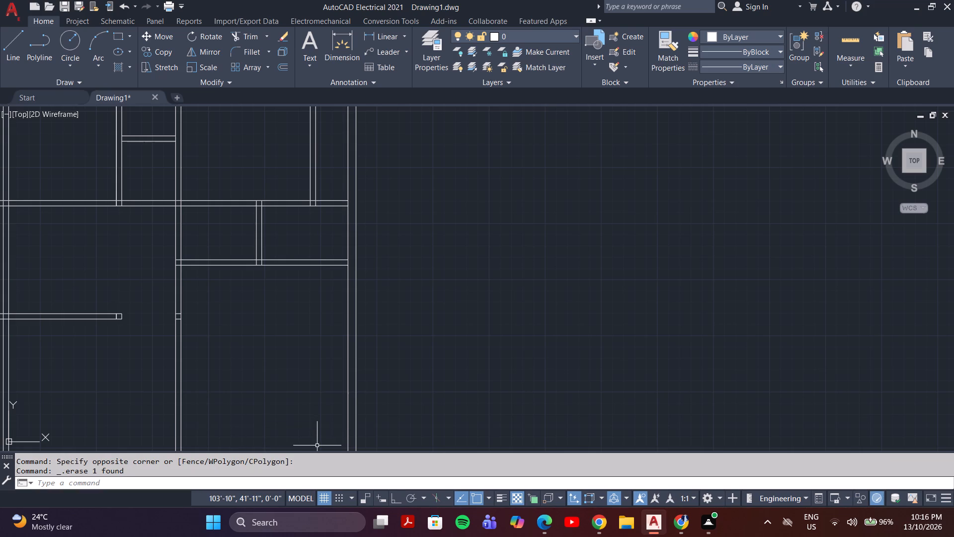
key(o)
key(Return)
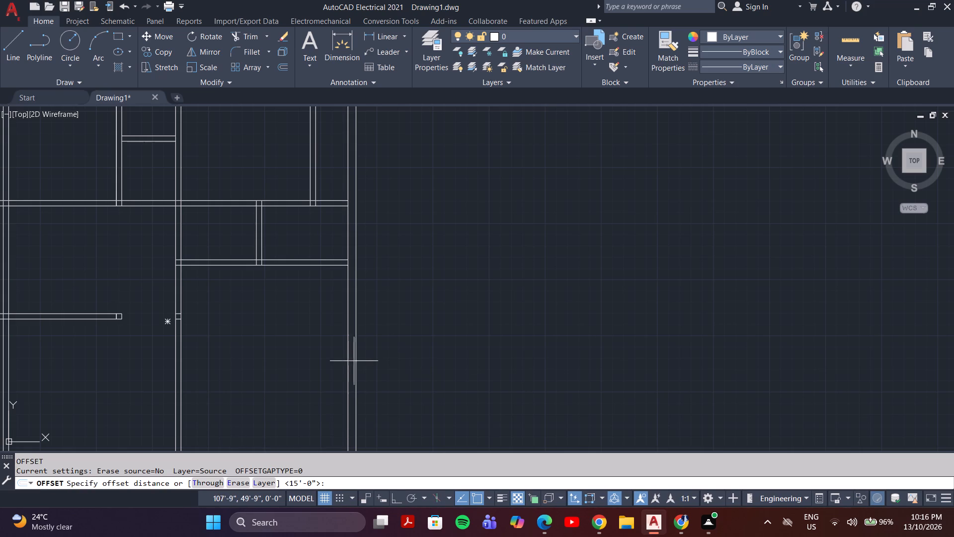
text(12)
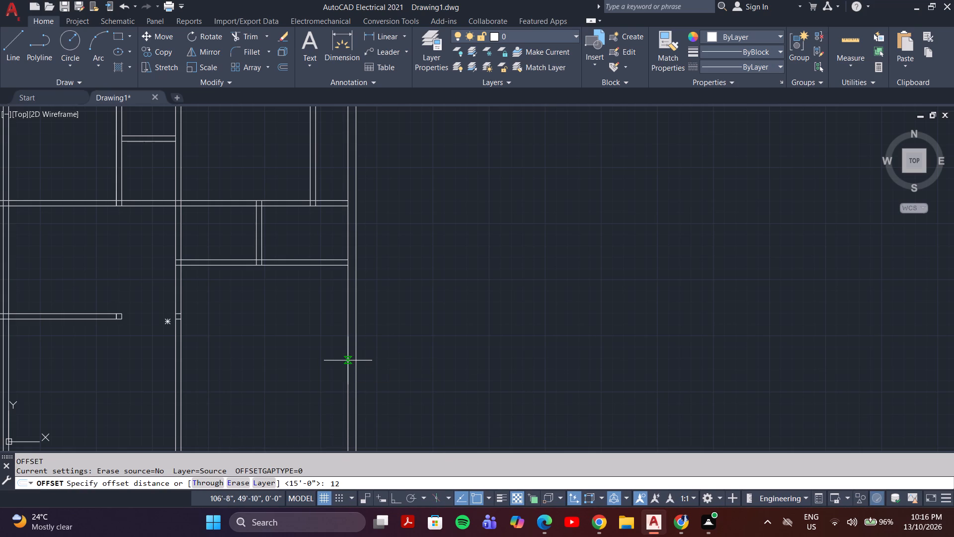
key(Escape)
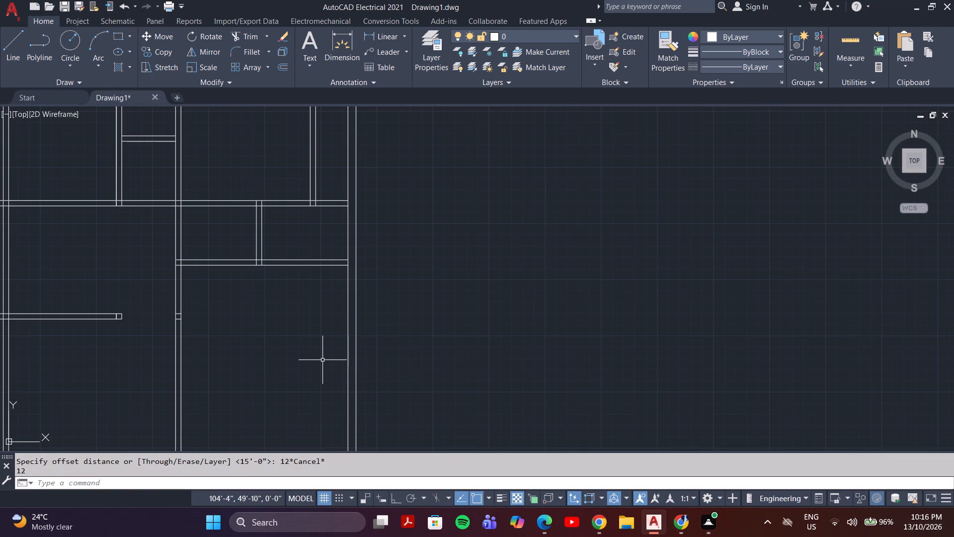
Offset the lower line of the right side's short horizontal partition 12' downward.
key(o)
key(Return)
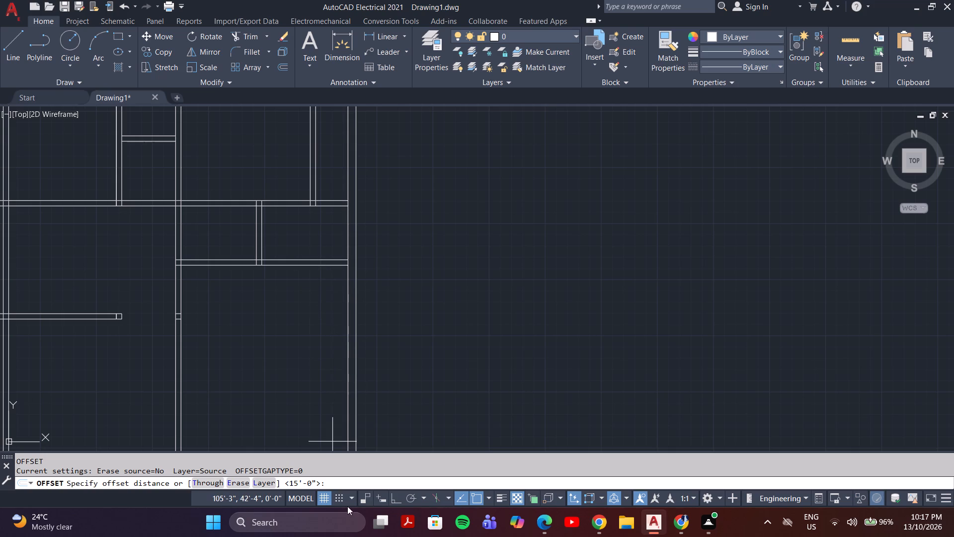
click(345, 478)
key(1)
key(2)
key(apostrophe)
key(Return)
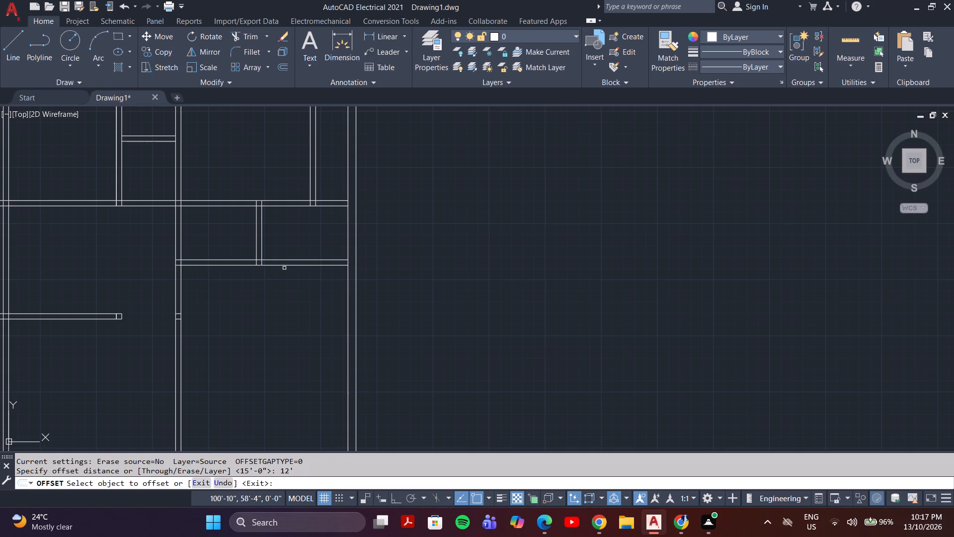
click(284, 268)
click(289, 265)
click(289, 340)
key(Escape)
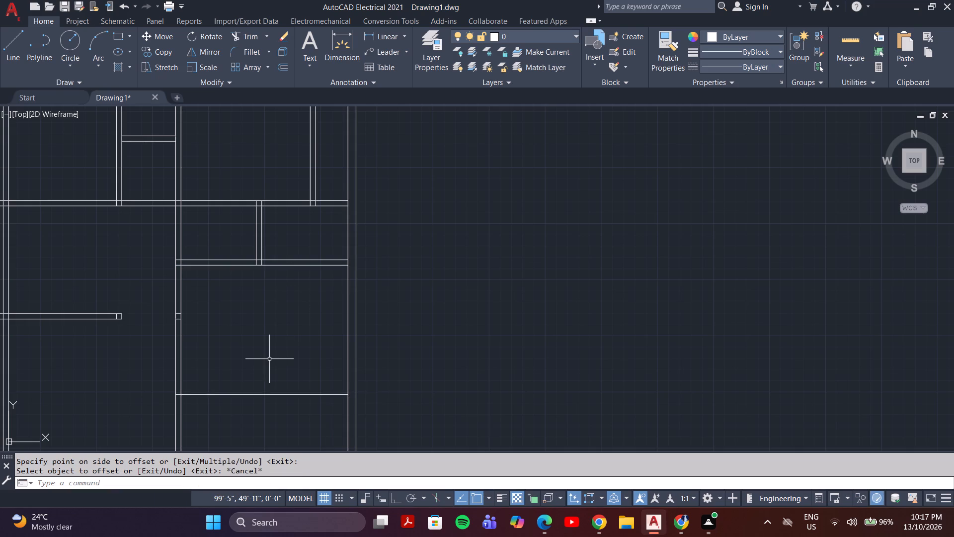
Offset the new horizontal line in the lower right room 6" downward to form a partition.
key(o)
key(Return)
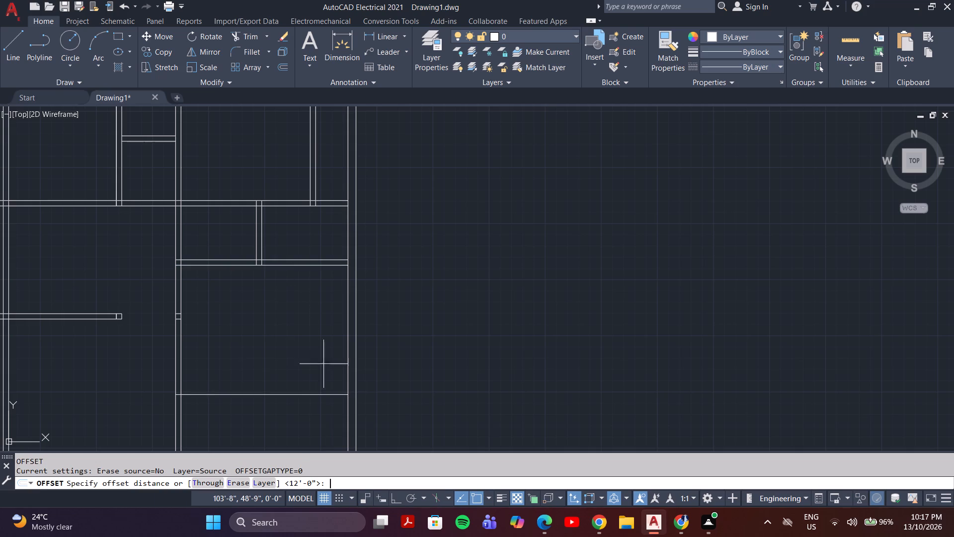
click(347, 481)
key(6)
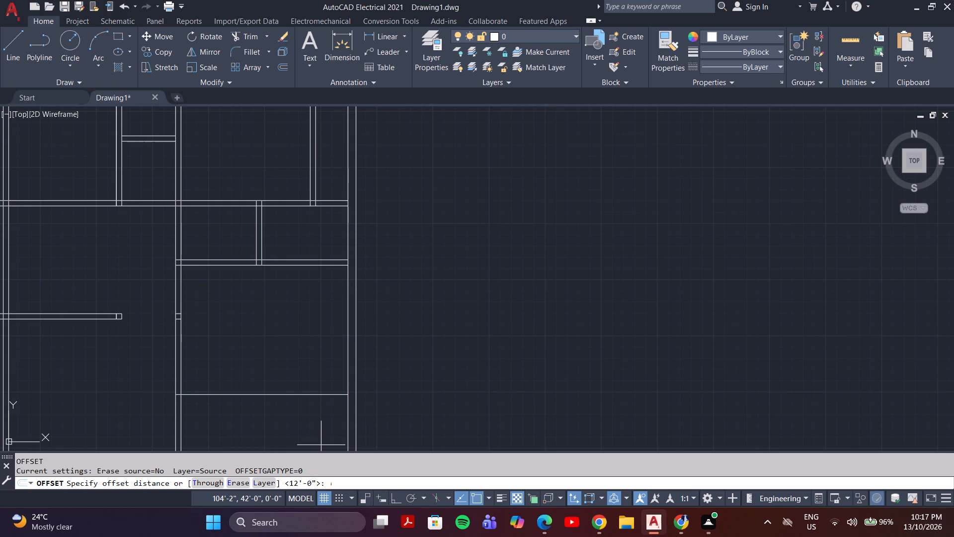
key(shift+quotedbl)
key(Return)
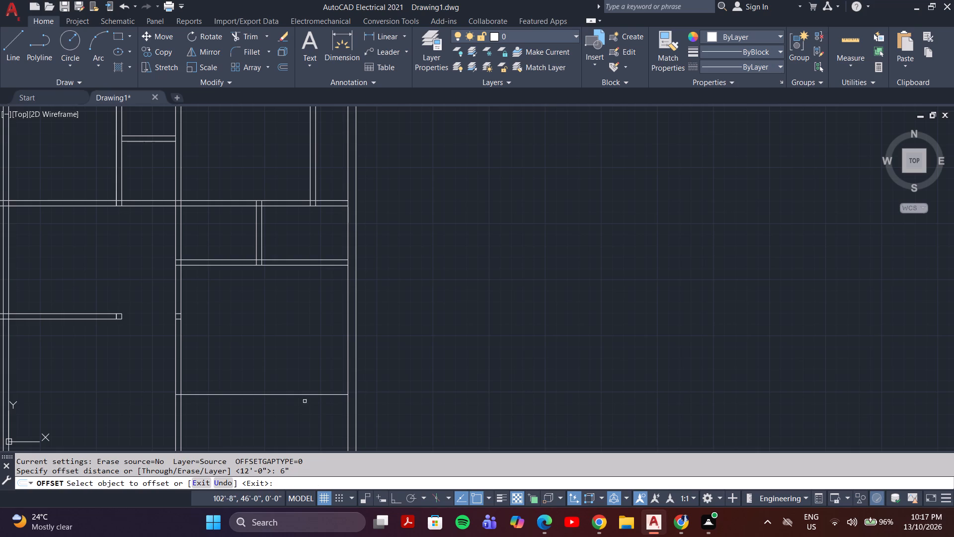
click(314, 394)
click(313, 410)
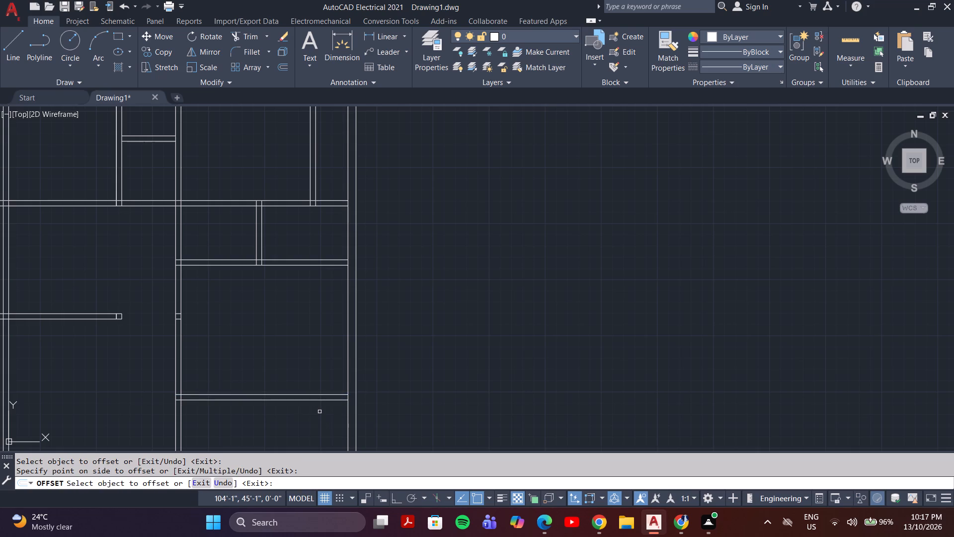
middle_drag(617, 344, 673, 315)
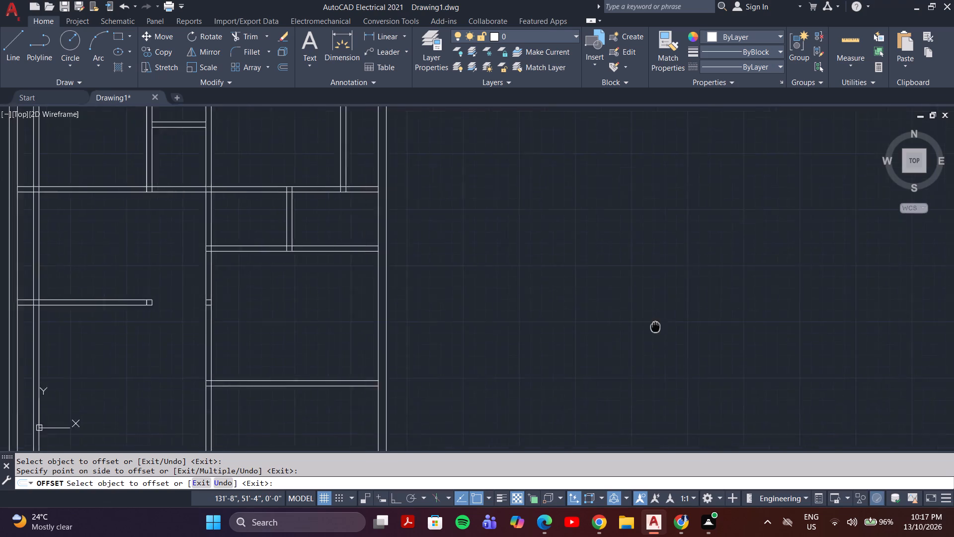
middle_drag(673, 315, 682, 304)
scroll(603, 321, down, 1)
middle_drag(591, 332, 568, 326)
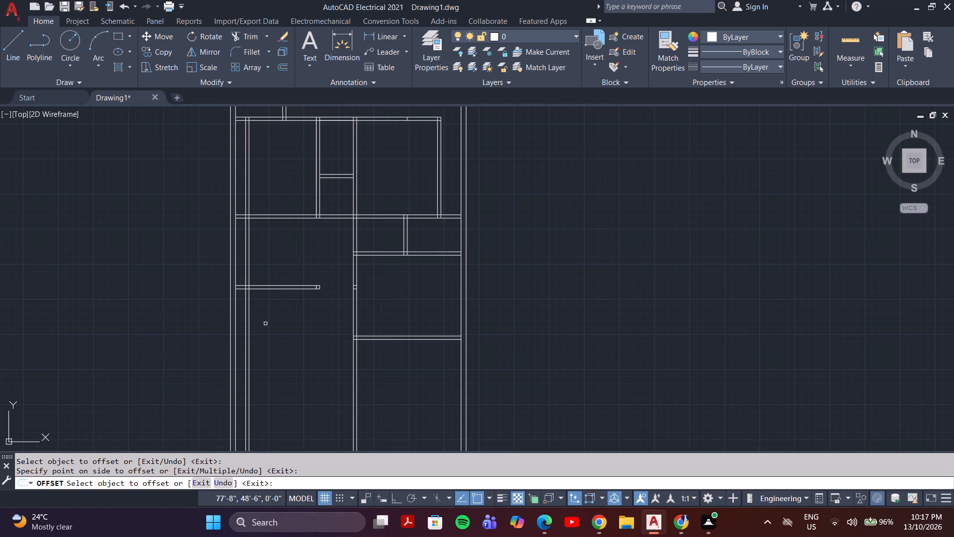
key(Escape)
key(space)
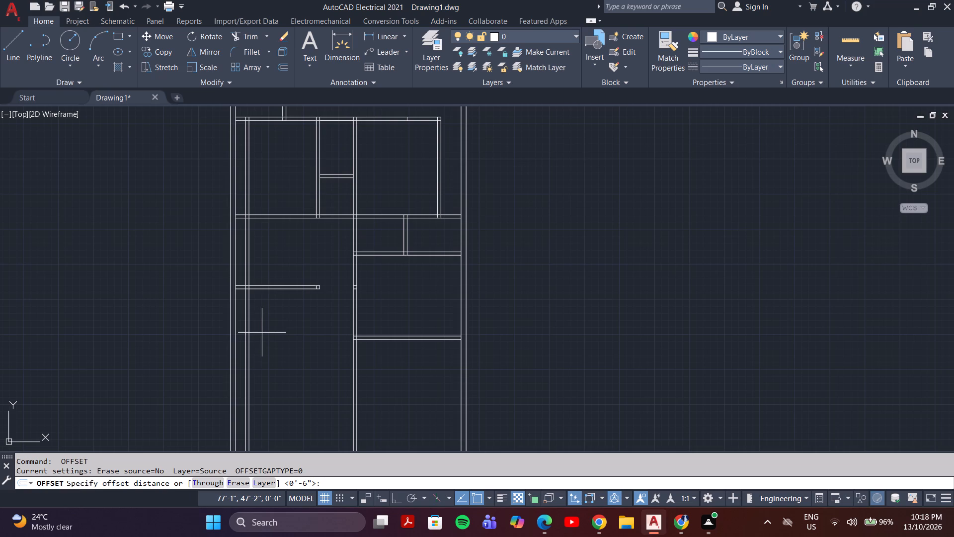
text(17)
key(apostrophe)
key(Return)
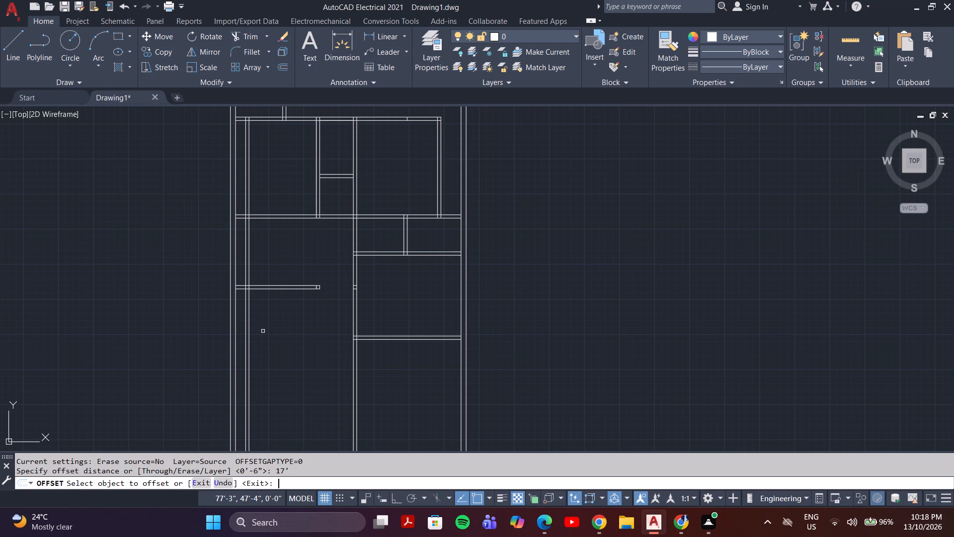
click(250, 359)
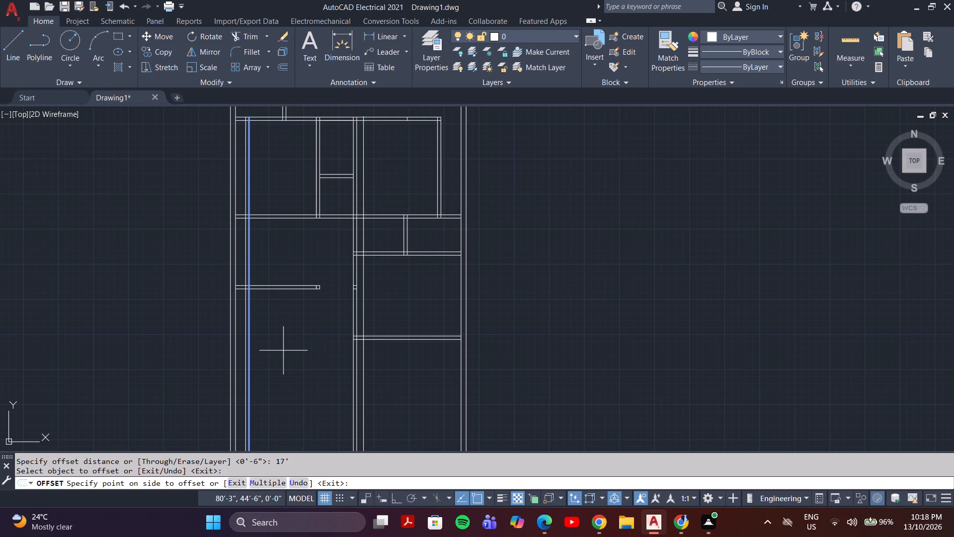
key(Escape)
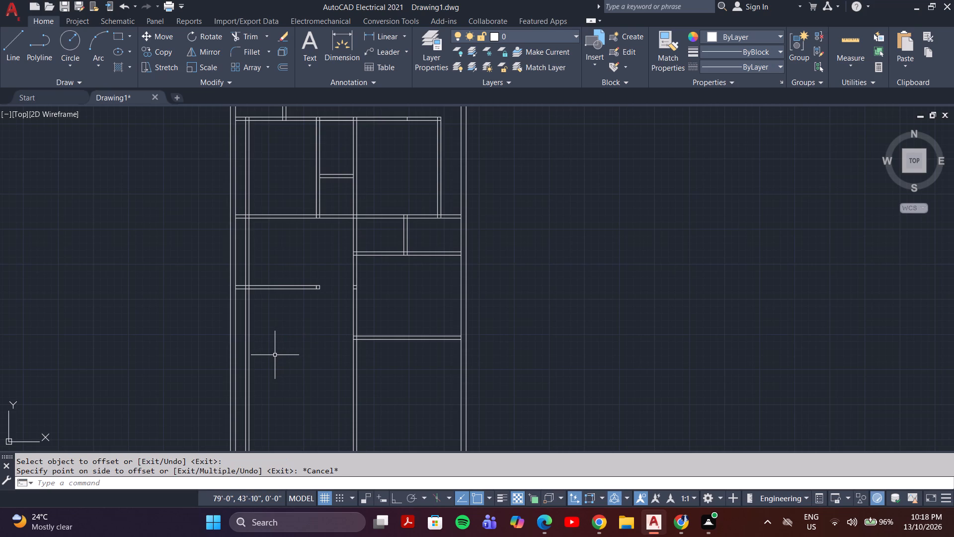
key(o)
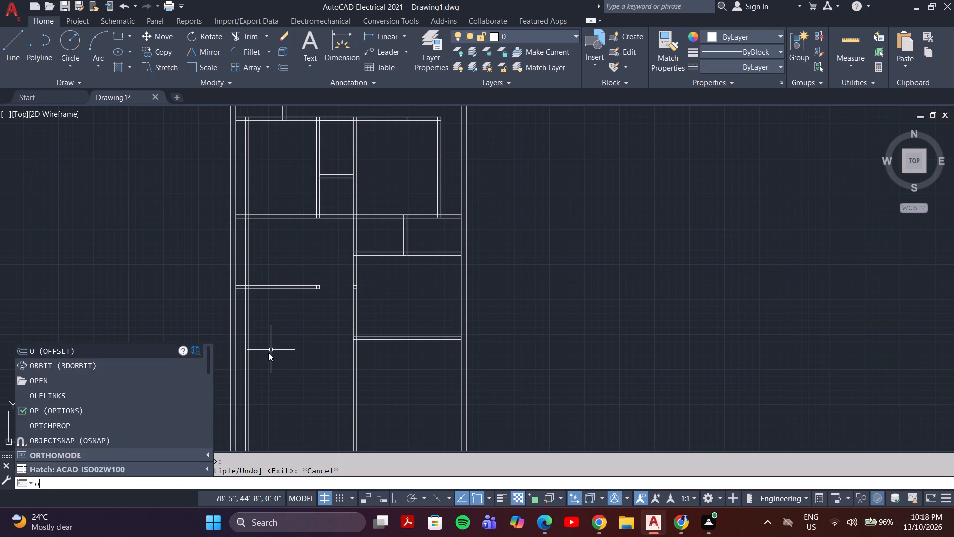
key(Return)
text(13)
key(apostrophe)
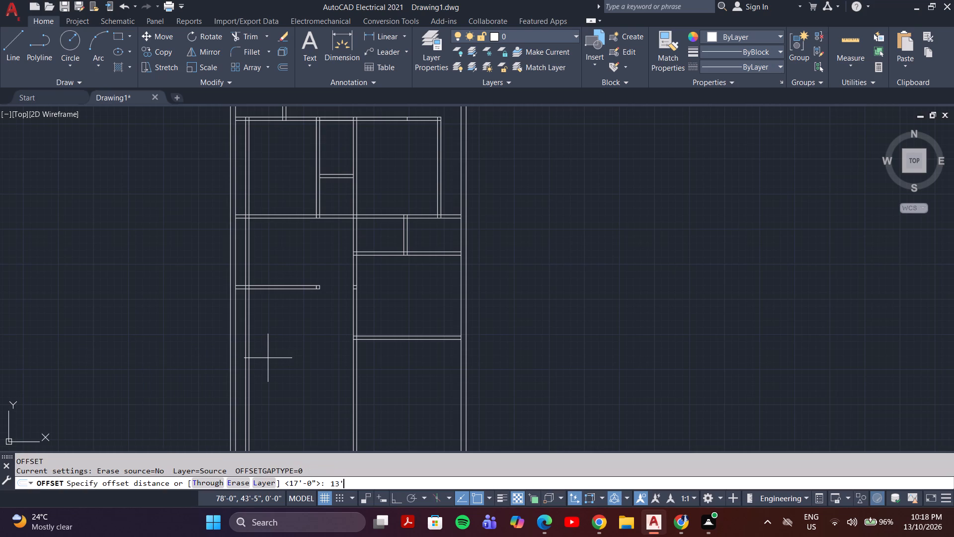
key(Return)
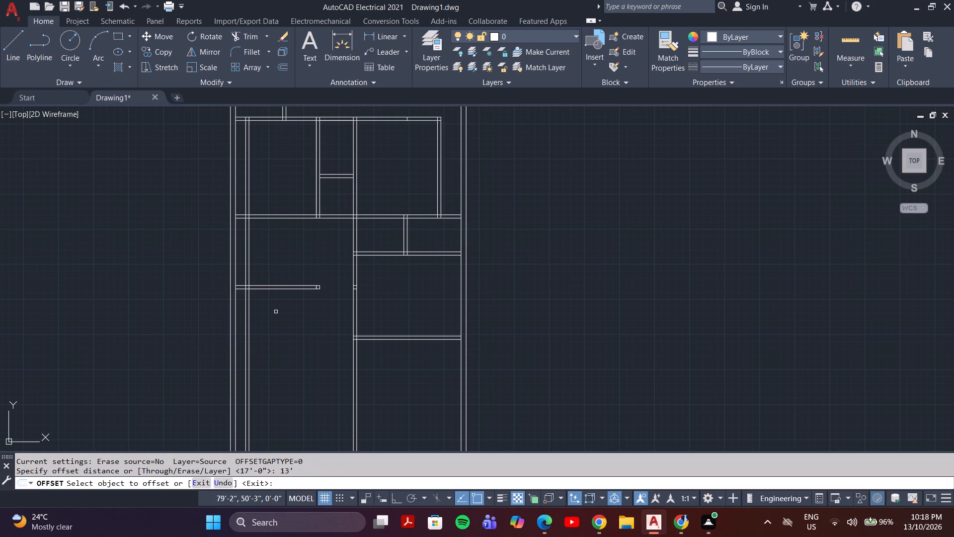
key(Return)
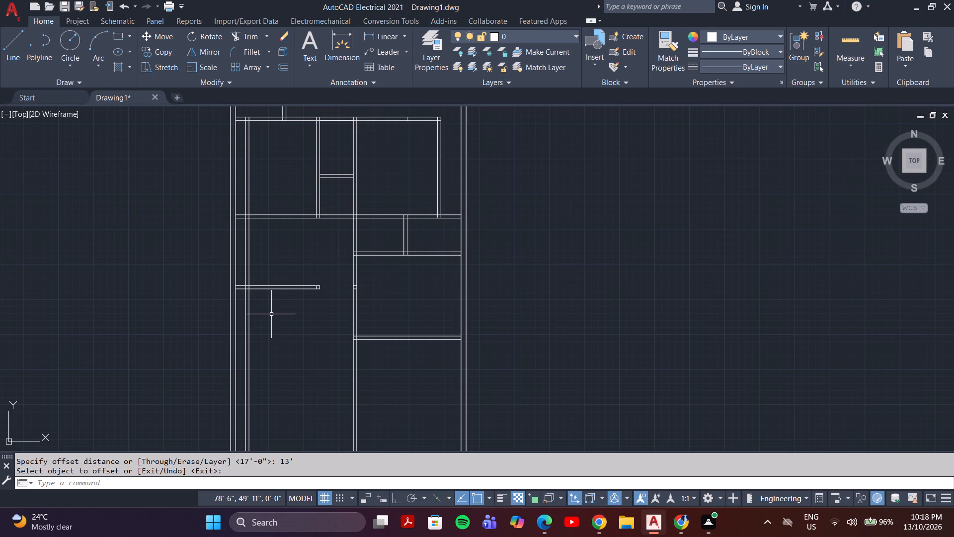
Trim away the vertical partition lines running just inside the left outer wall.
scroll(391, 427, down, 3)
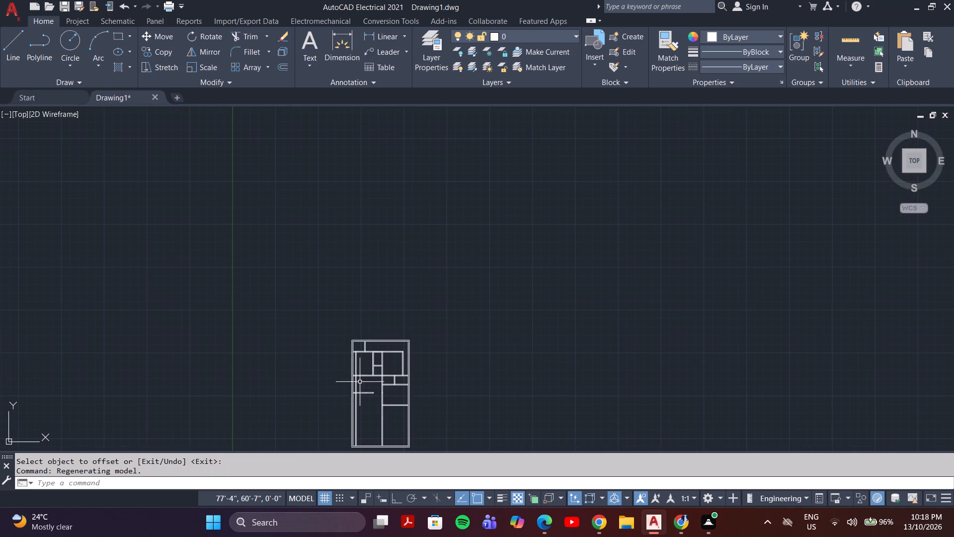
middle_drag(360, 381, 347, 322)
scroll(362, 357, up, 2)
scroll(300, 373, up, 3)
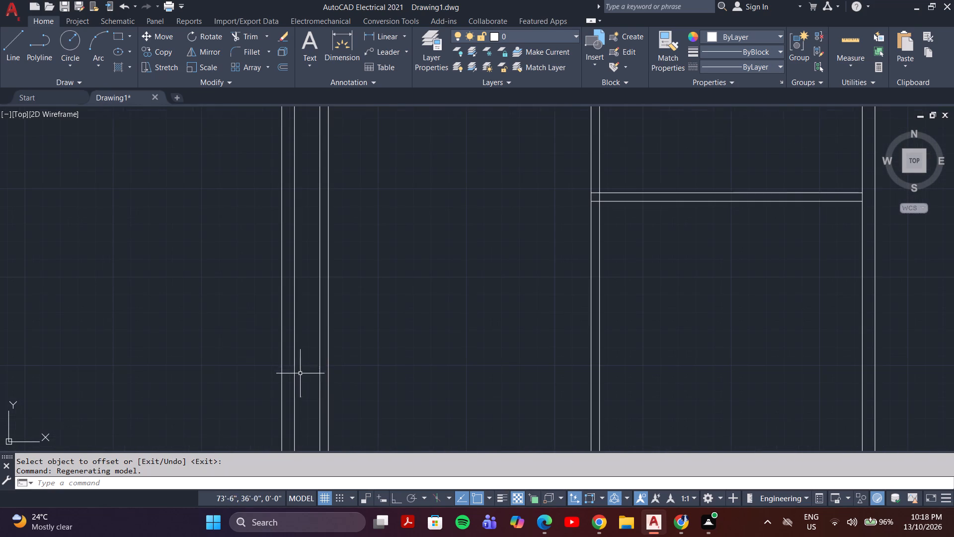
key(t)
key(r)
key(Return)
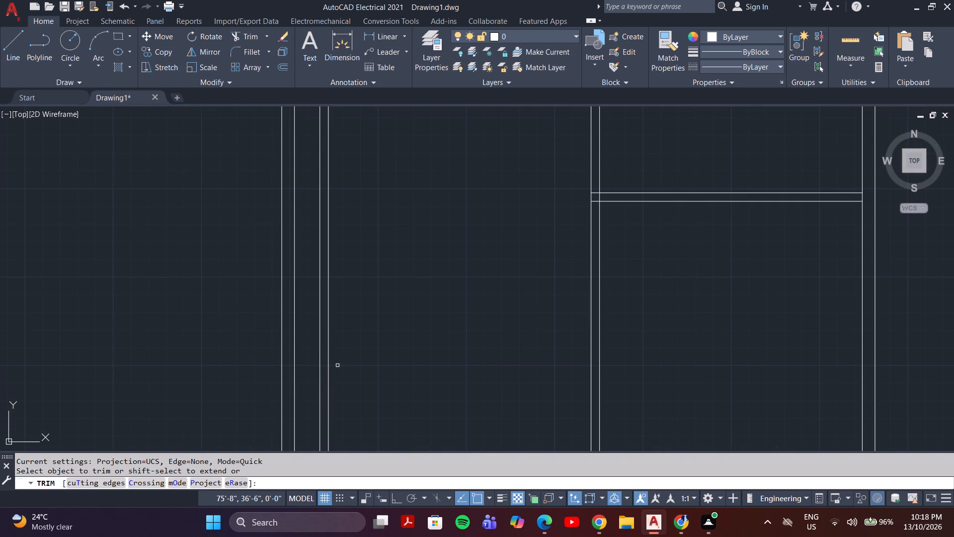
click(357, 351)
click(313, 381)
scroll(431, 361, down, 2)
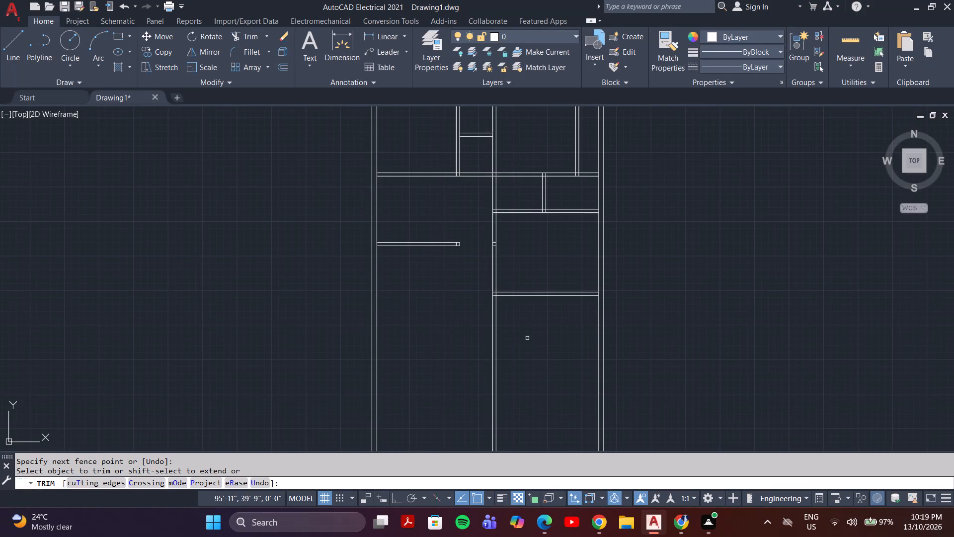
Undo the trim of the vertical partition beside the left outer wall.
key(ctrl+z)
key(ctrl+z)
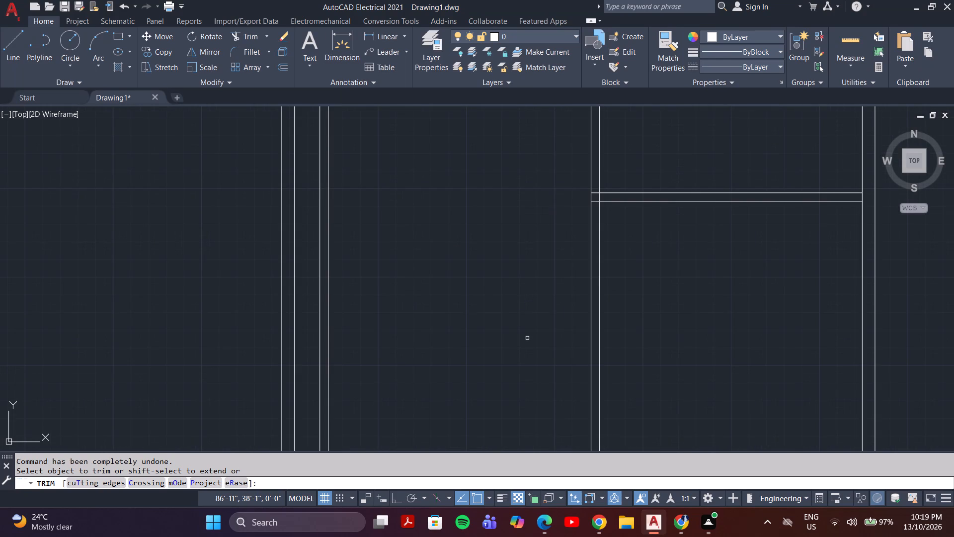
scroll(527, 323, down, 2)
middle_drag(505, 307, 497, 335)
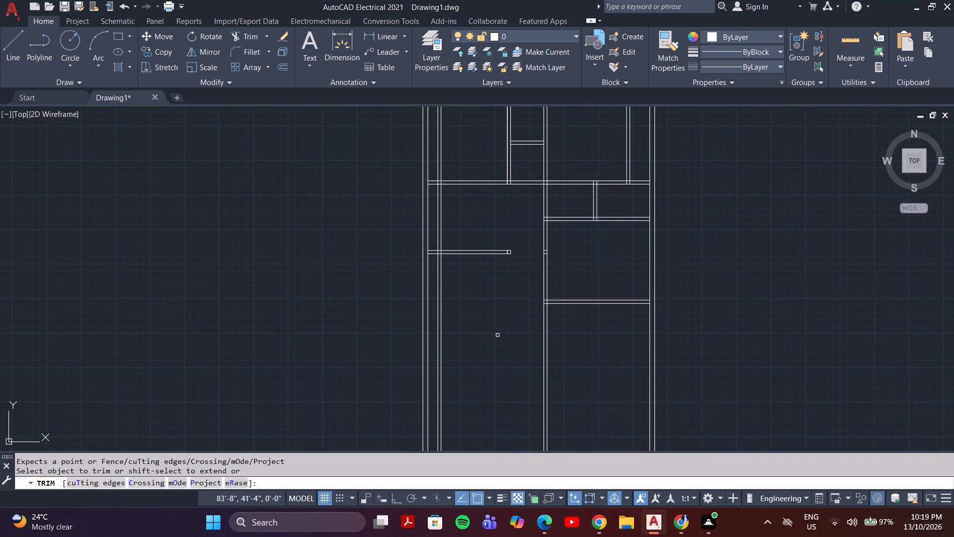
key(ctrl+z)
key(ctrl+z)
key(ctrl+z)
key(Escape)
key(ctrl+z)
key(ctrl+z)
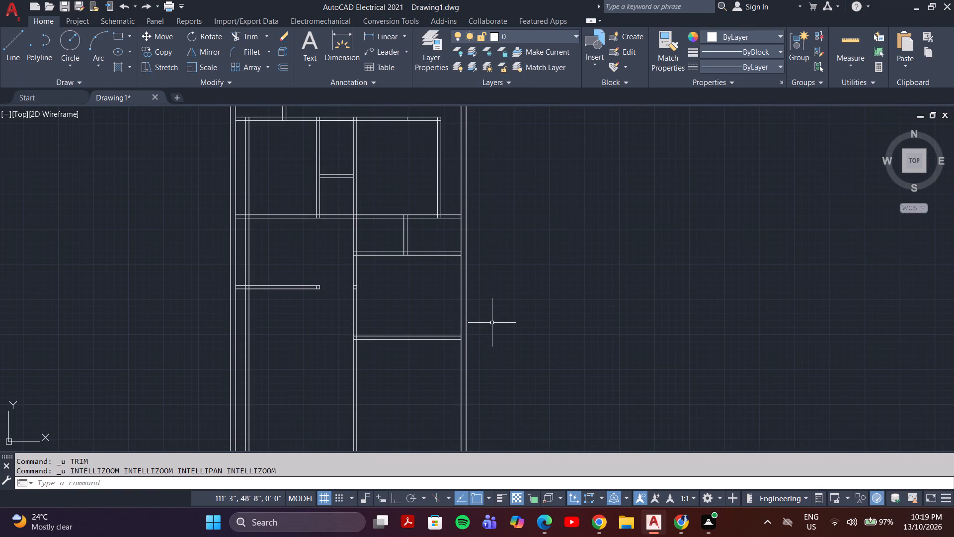
Undo the lower right room's offset partition and the preceding trims, back to the untrimmed grid of lower partitions.
key(ctrl+z)
key(ctrl+z)
key(ctrl+z)
key(ctrl+z)
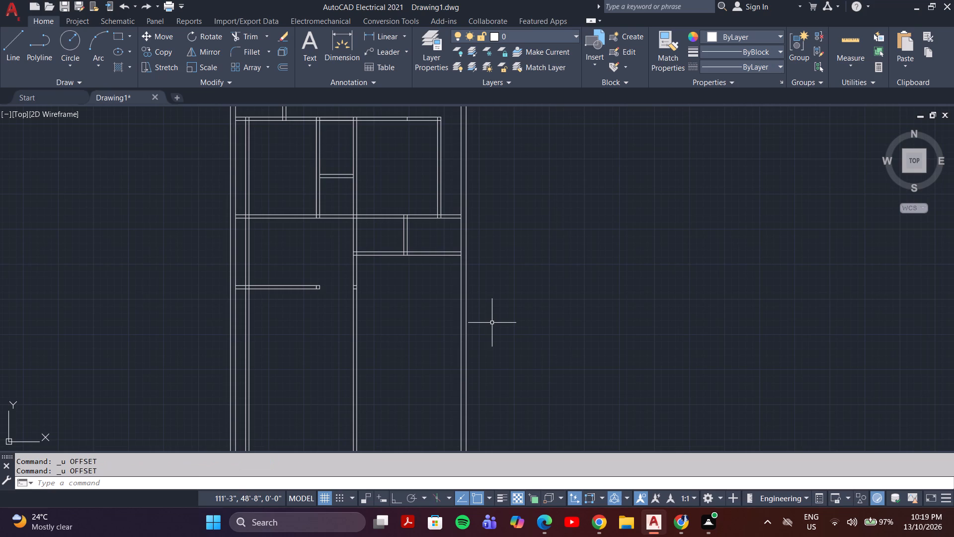
key(ctrl+z)
key(ctrl+z)
key(ctrl+z)
key(ctrl+z)
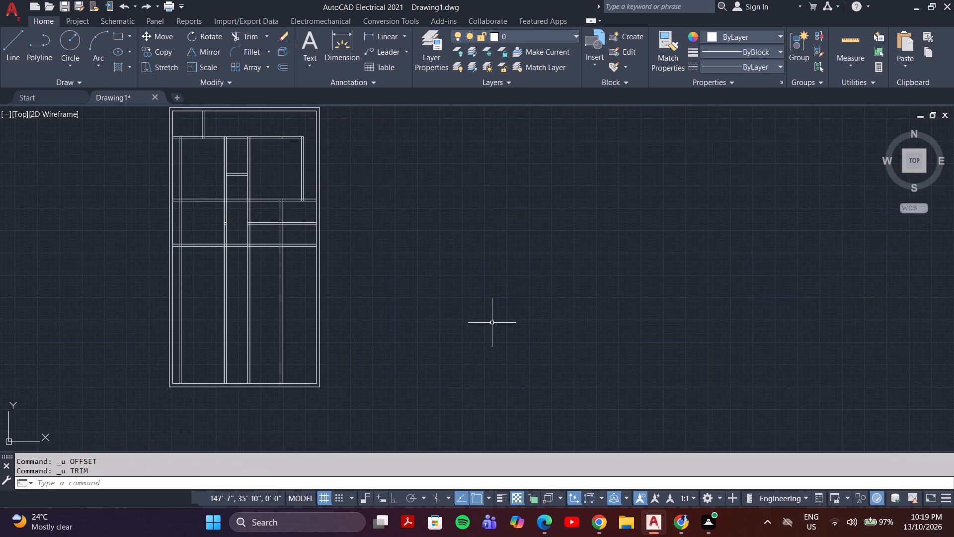
Trim the upper of the two long horizontal partitions between the two central vertical partitions.
middle_drag(294, 277, 343, 309)
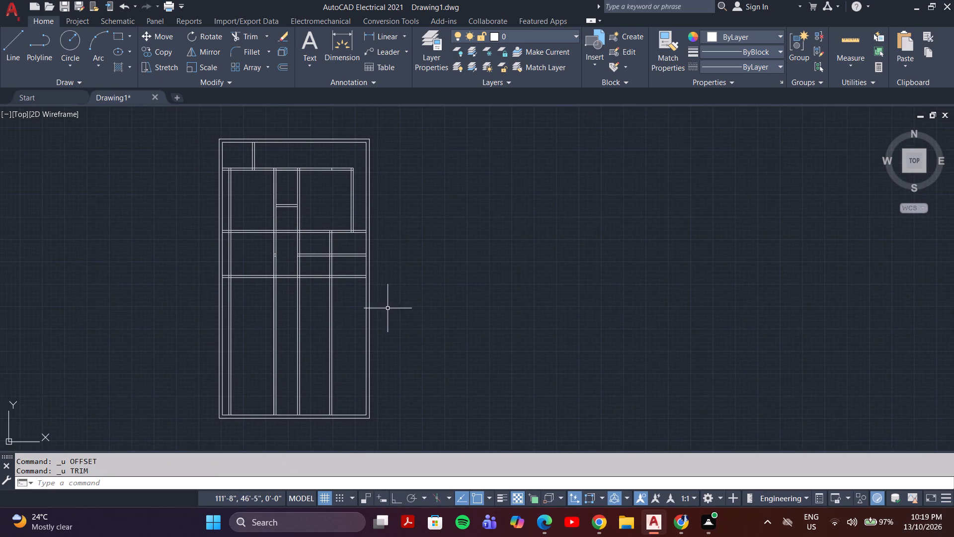
text(tr)
key(Return)
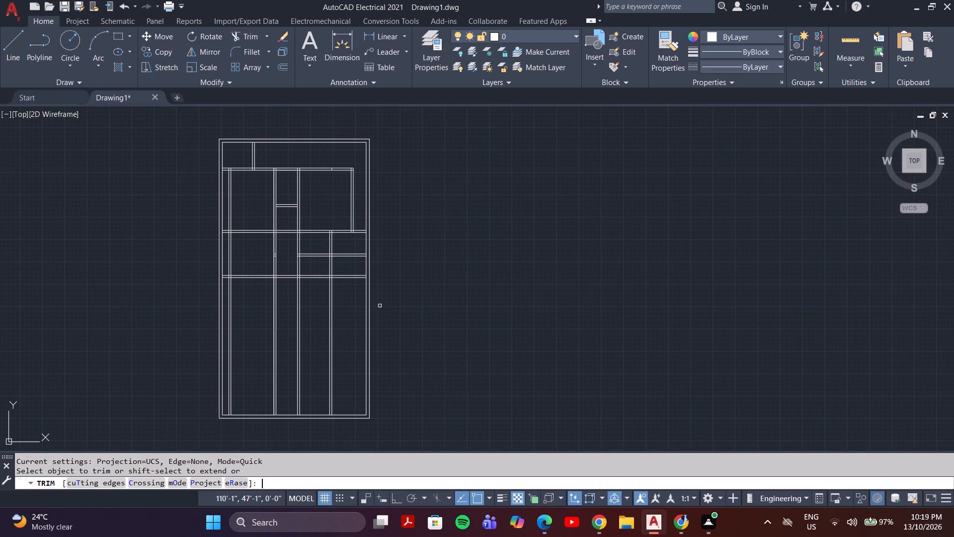
middle_drag(365, 305, 455, 341)
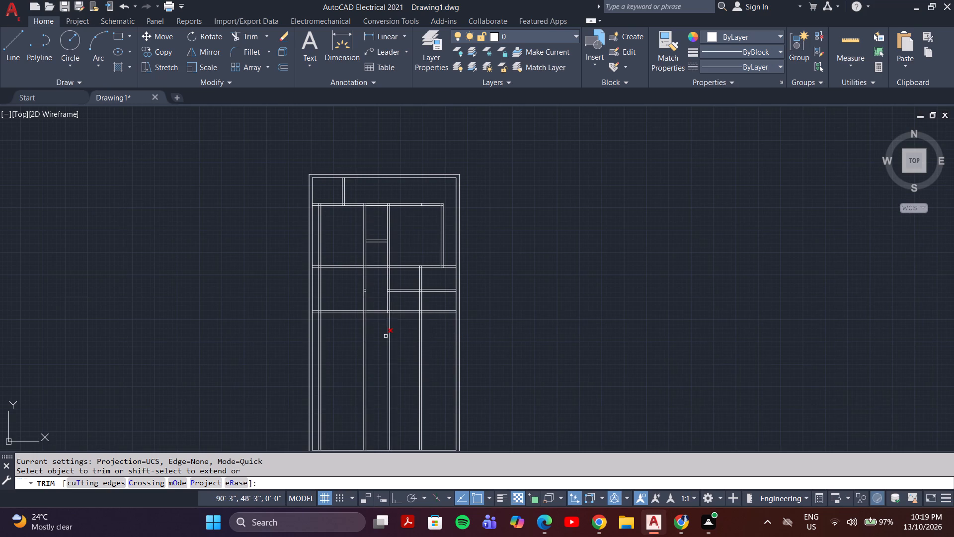
scroll(386, 335, up, 2)
middle_drag(342, 311, 363, 361)
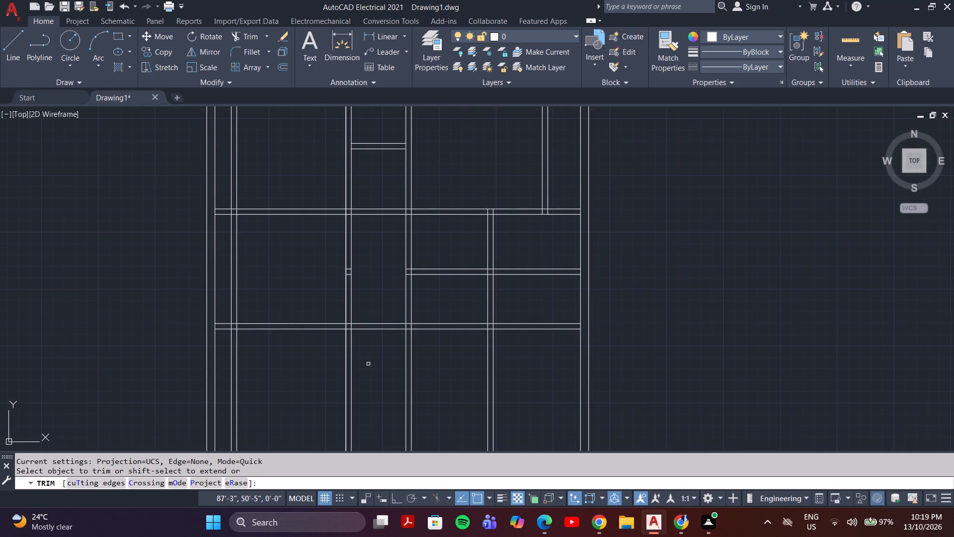
middle_drag(379, 241, 379, 296)
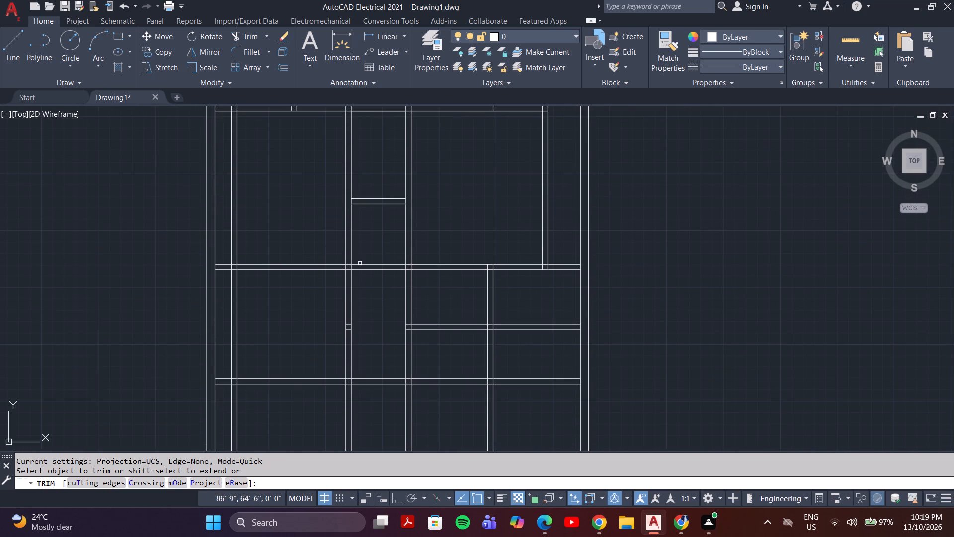
drag(378, 298, 378, 282)
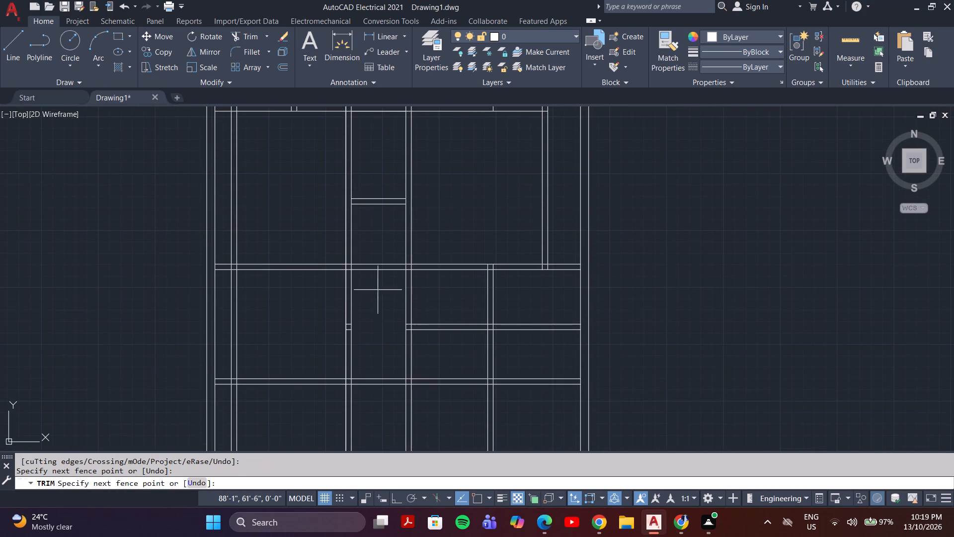
drag(378, 282, 377, 255)
Trim the left central vertical partition between the two long horizontal partitions, including its short leftover cross lines.
drag(370, 295, 335, 332)
double_click(347, 325)
click(351, 328)
click(350, 330)
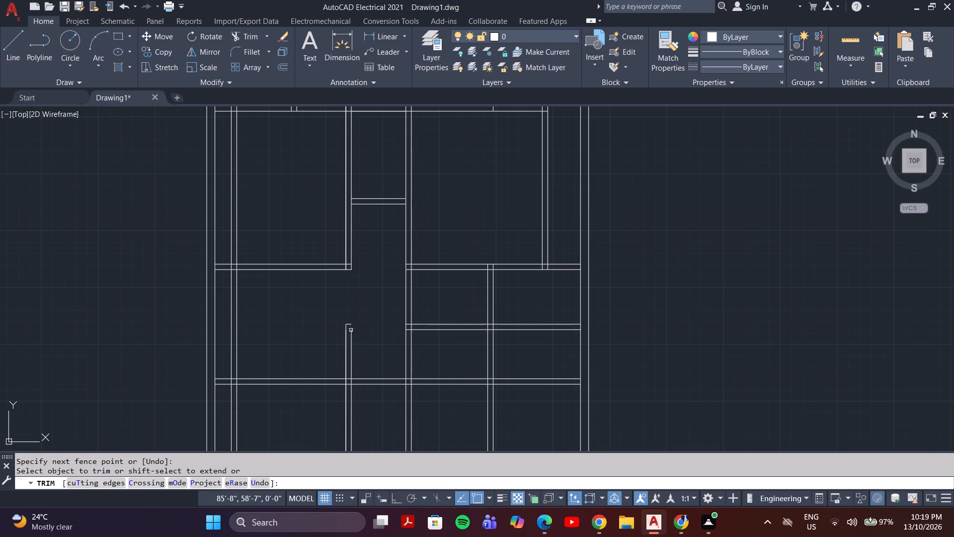
click(356, 357)
click(341, 358)
click(354, 331)
click(349, 321)
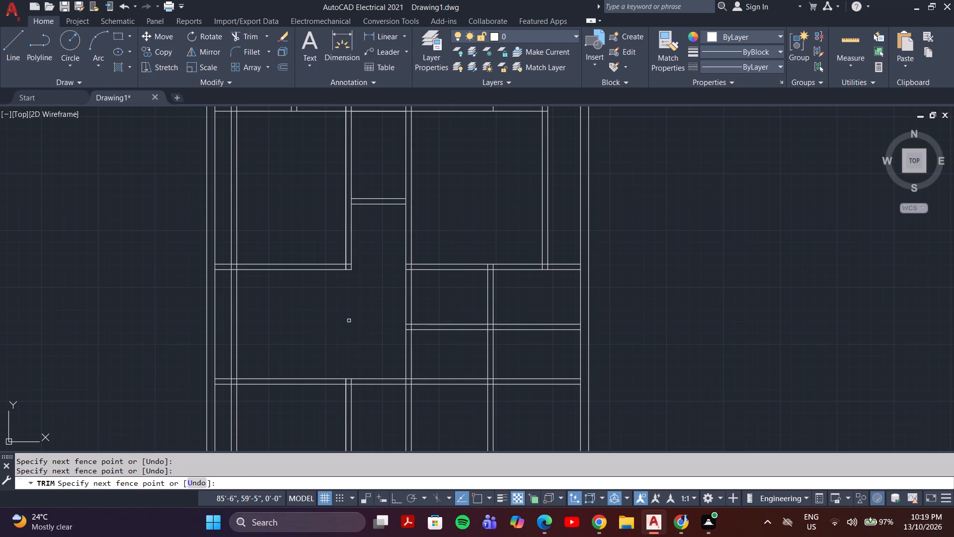
Trim the lower long horizontal partition between the vertical partition beside the left outer wall and the left central one.
click(297, 357)
click(284, 399)
Trim the right side's vertical partition between the short horizontal partition and the long horizontal partition below it.
middle_drag(284, 399, 286, 372)
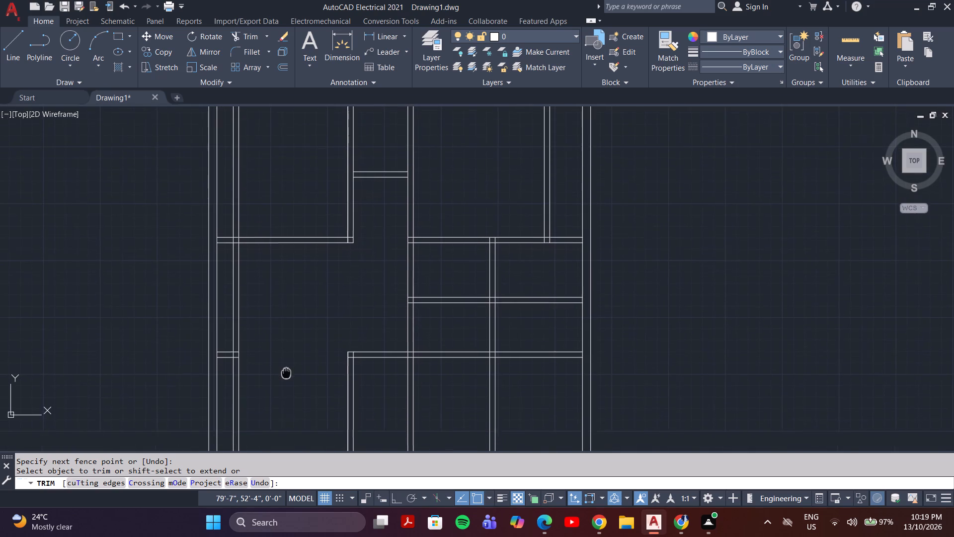
middle_drag(286, 372, 286, 371)
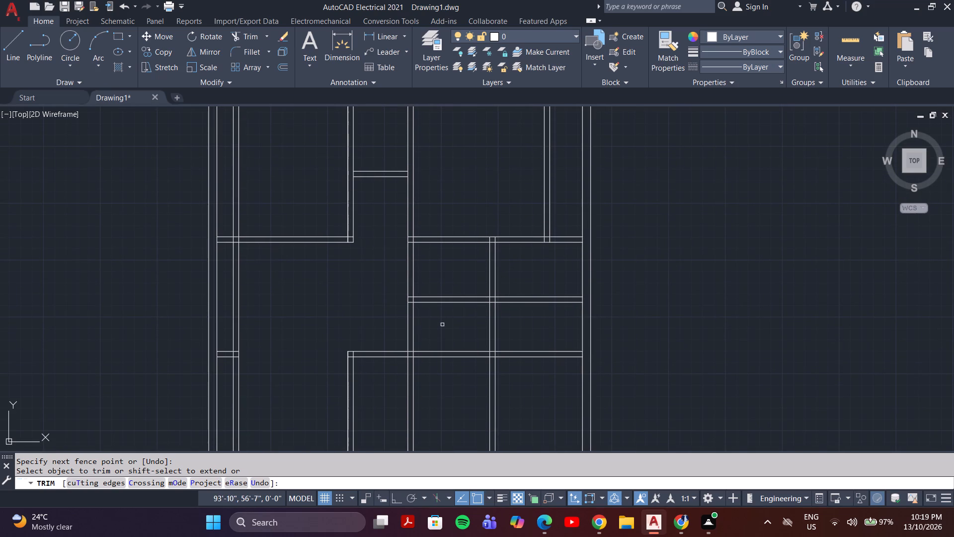
drag(452, 328, 515, 331)
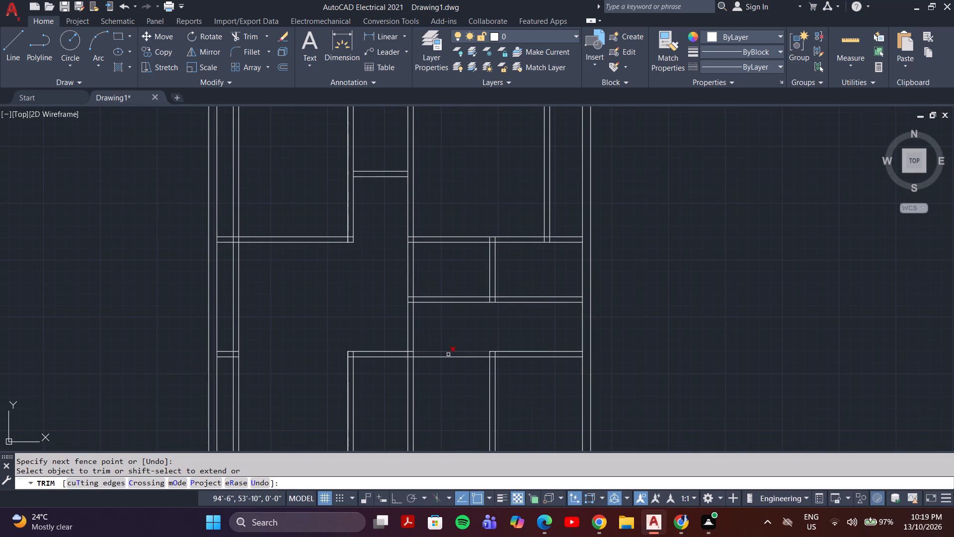
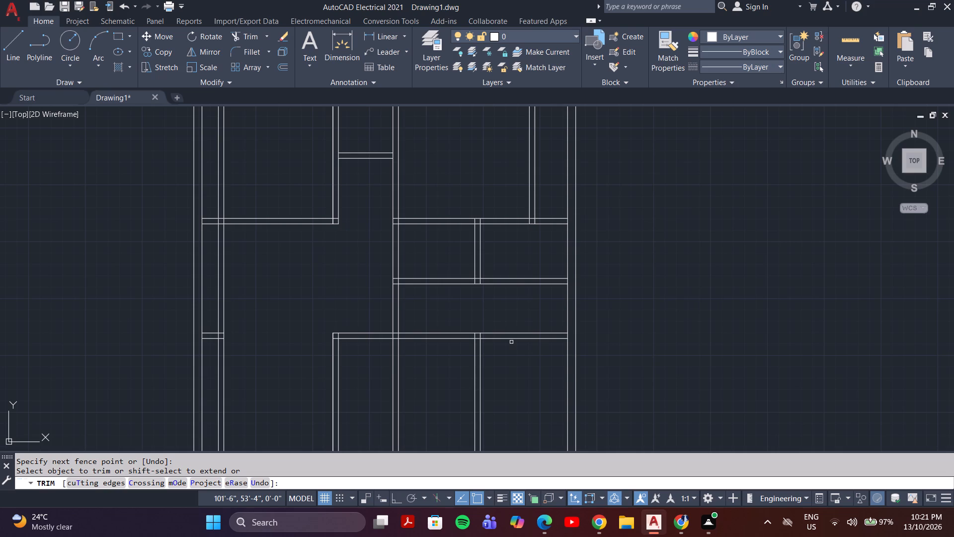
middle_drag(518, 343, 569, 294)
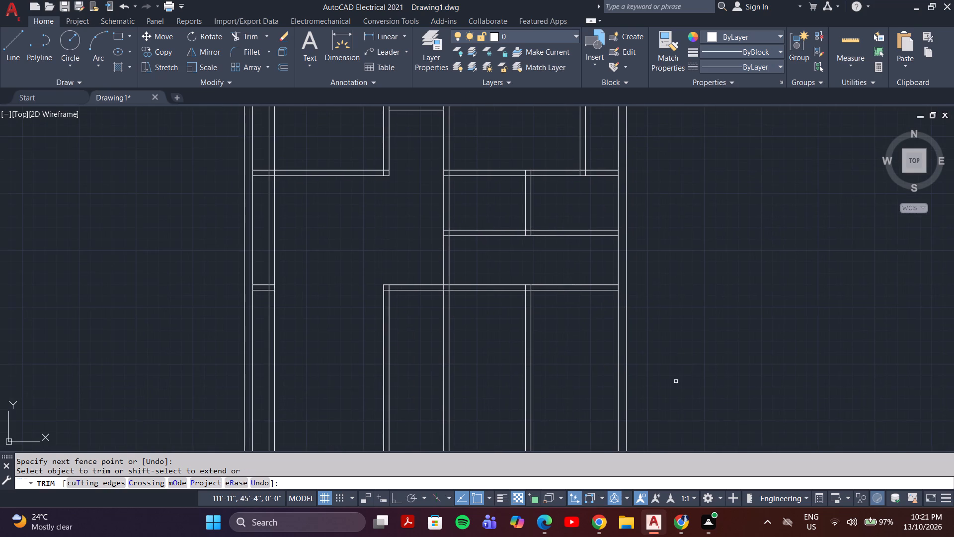
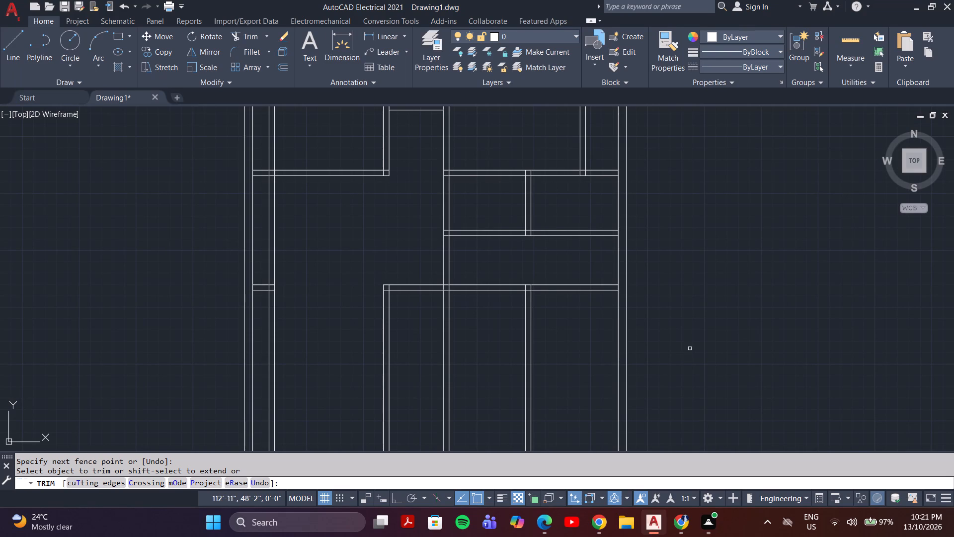
Trim away the vertical partition and the lower horizontal partition in the plan's right-hand bay, below the two small rooms.
middle_drag(579, 381, 581, 333)
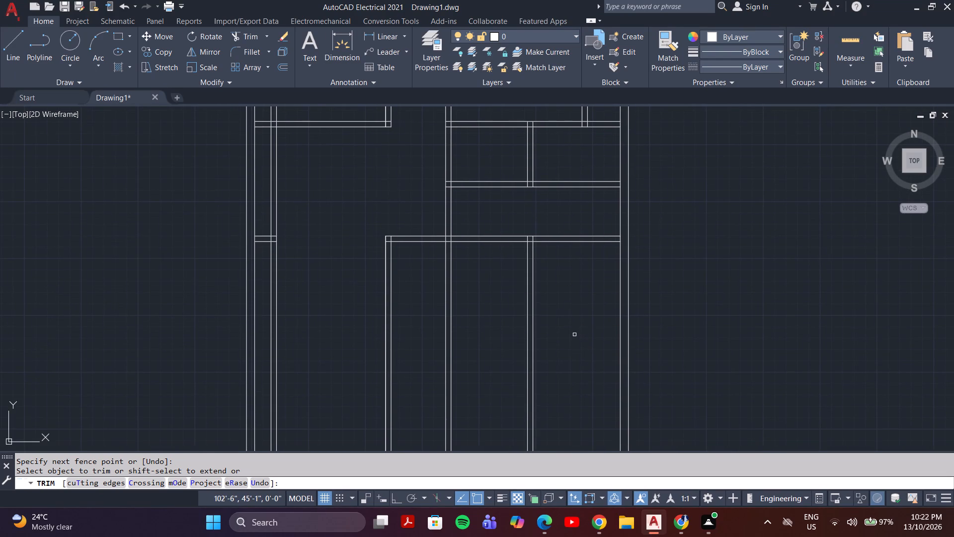
drag(580, 315, 472, 358)
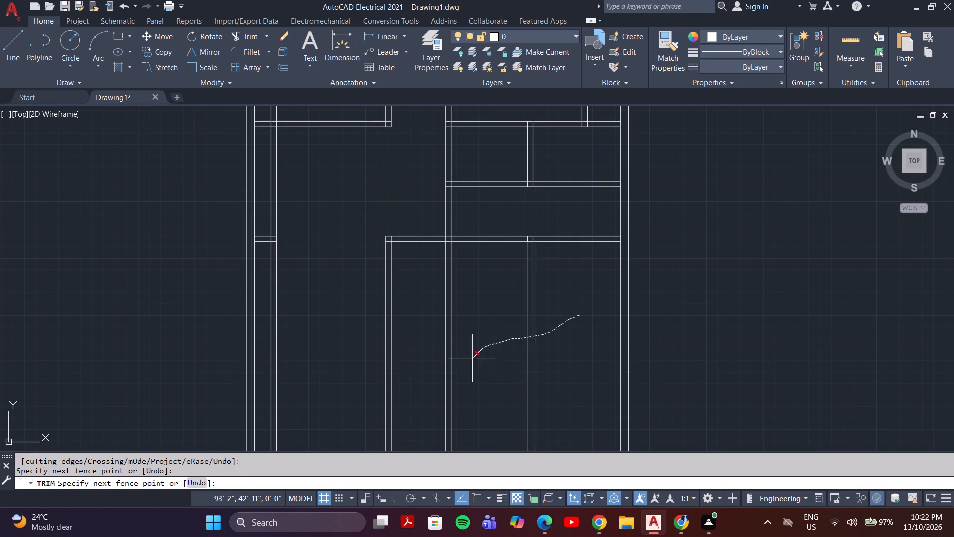
drag(472, 358, 471, 358)
drag(530, 218, 508, 260)
drag(556, 219, 547, 264)
scroll(543, 245, up, 2)
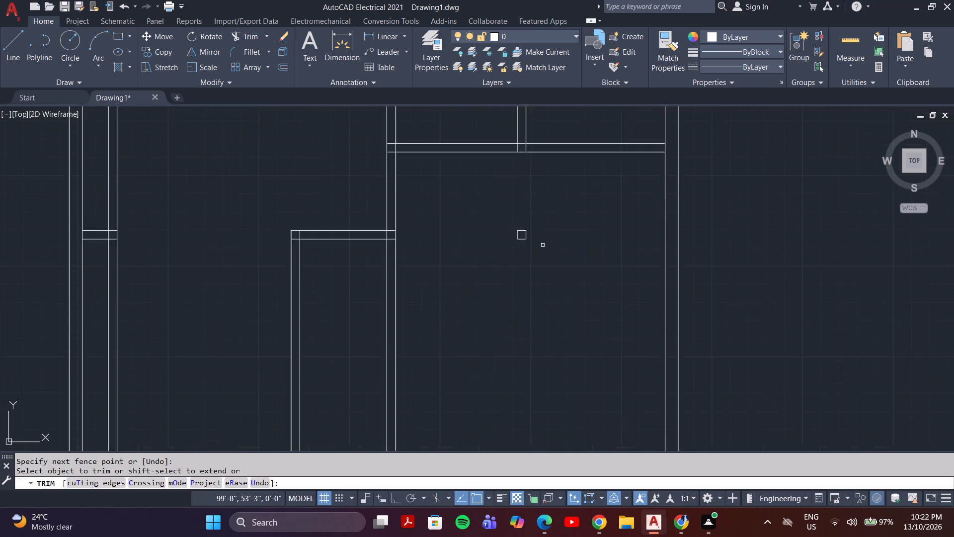
scroll(541, 245, up, 2)
drag(526, 212, 354, 204)
drag(458, 155, 466, 256)
scroll(464, 251, down, 4)
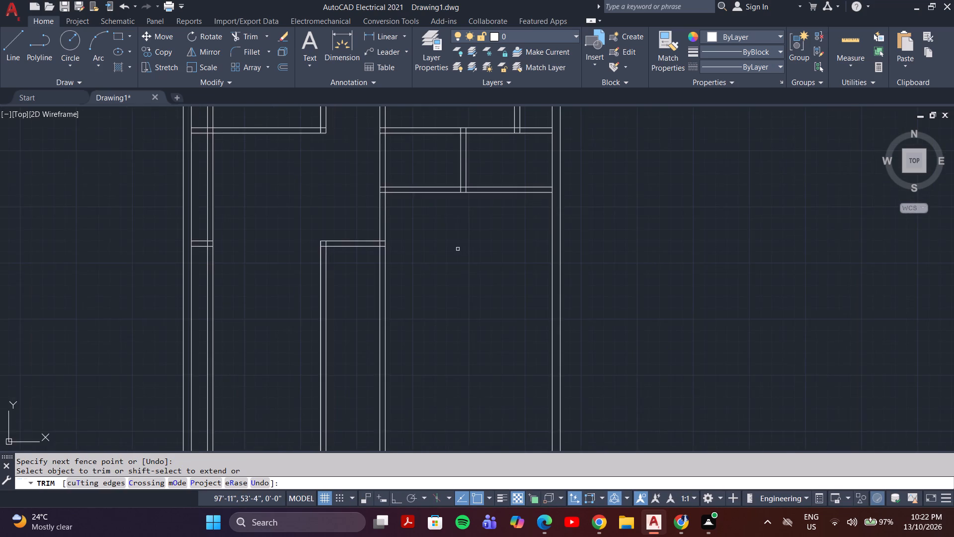
middle_drag(457, 249, 453, 284)
key(Escape)
Offset the bottom line of the small rooms' lower partition 12' downward in the right-hand bay.
key(o)
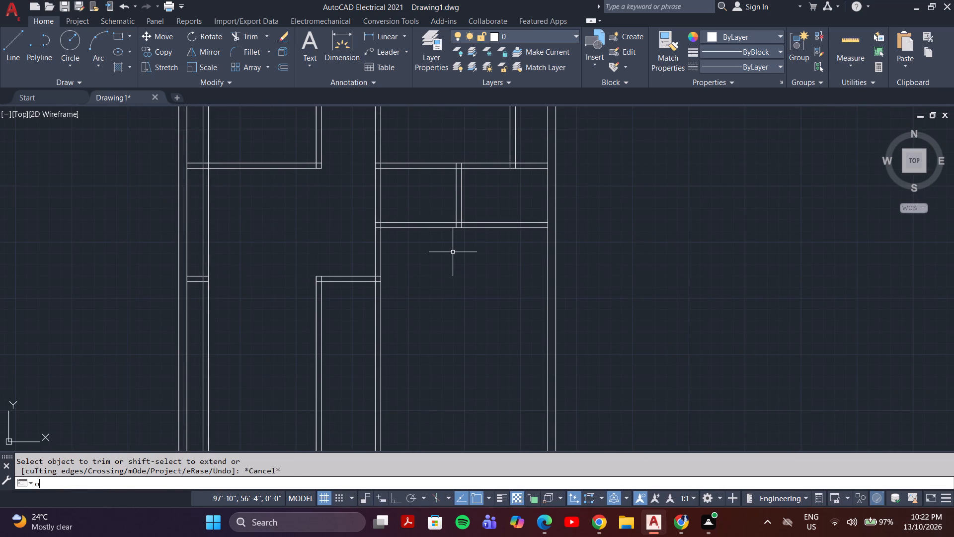
key(Return)
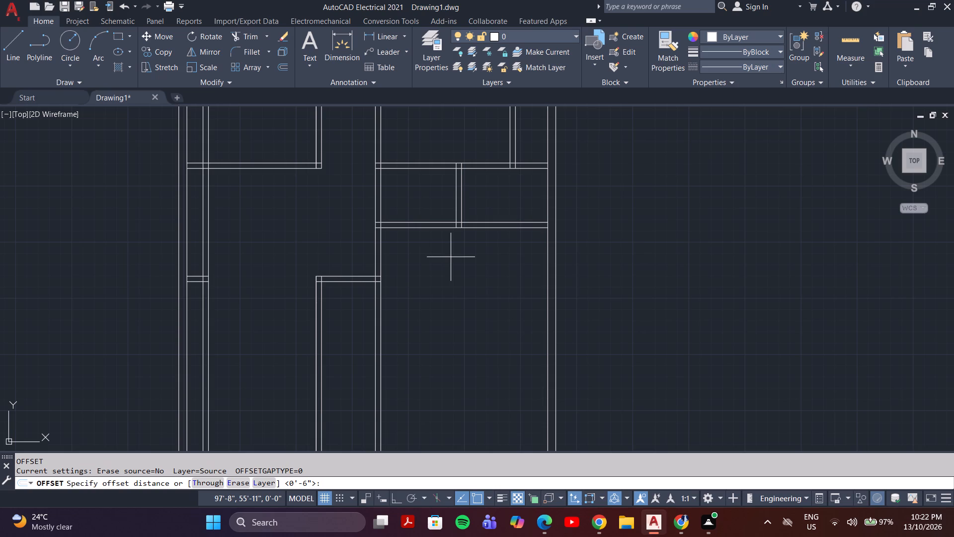
text(12)
key(apostrophe)
key(Return)
click(474, 228)
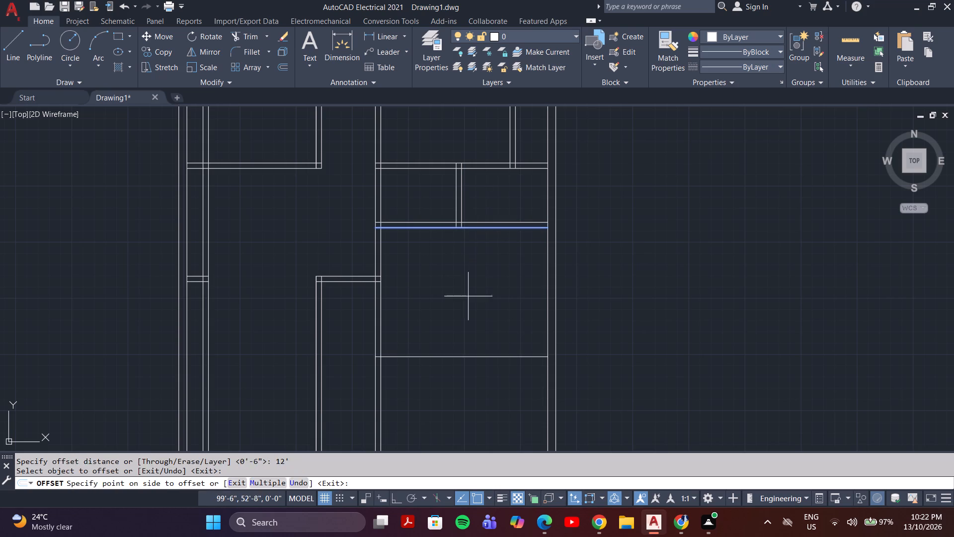
click(465, 305)
Offset the new horizontal line another 12' downward.
key(grave)
key(6)
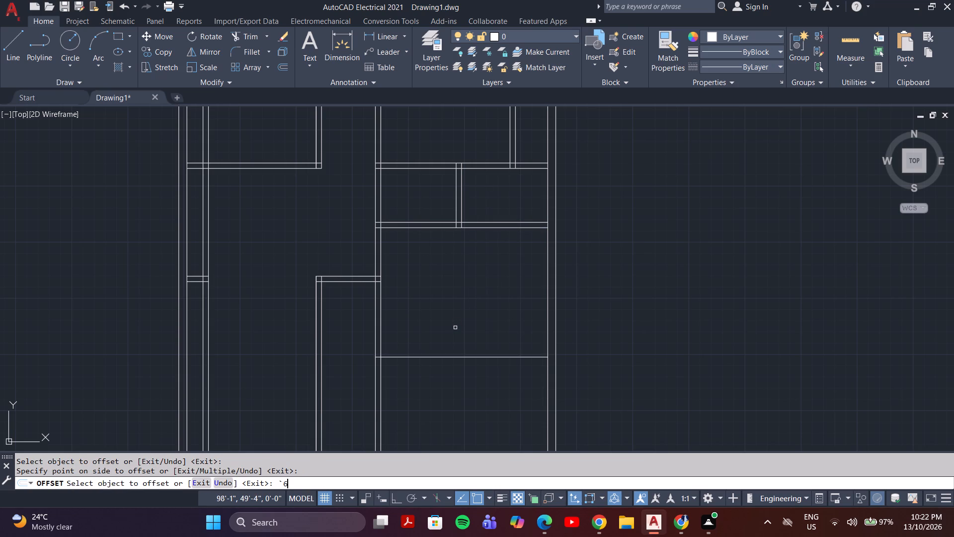
key(shift+quotedbl)
key(Return)
click(450, 358)
click(449, 363)
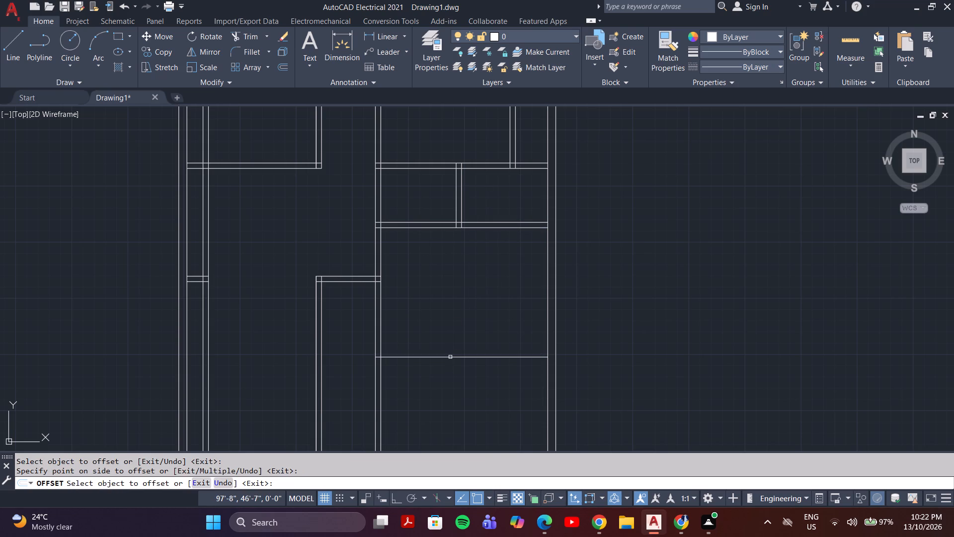
click(450, 357)
click(449, 364)
key(Escape)
Offset the first 12' line 6" downward to form a partition across the right-hand bay.
key(space)
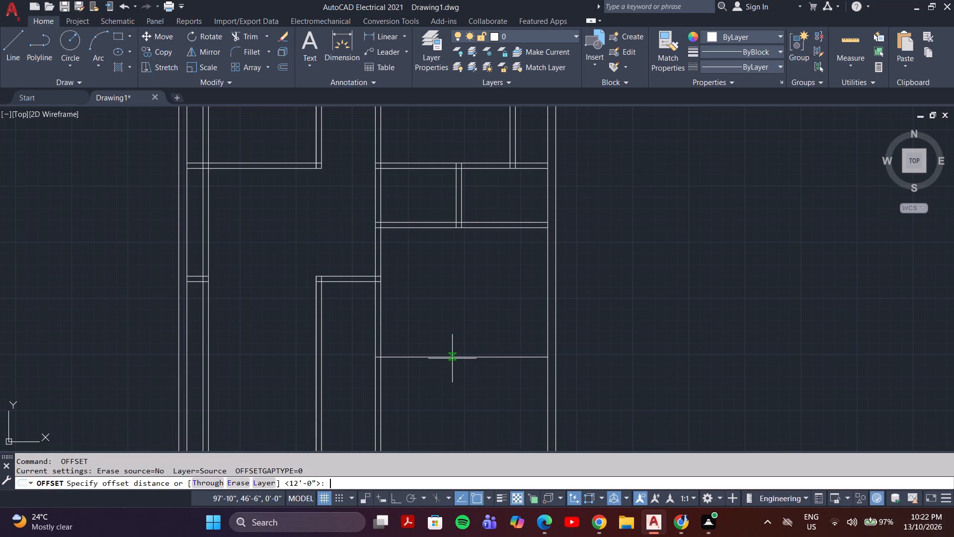
key(6)
key(shift+quotedbl)
key(Return)
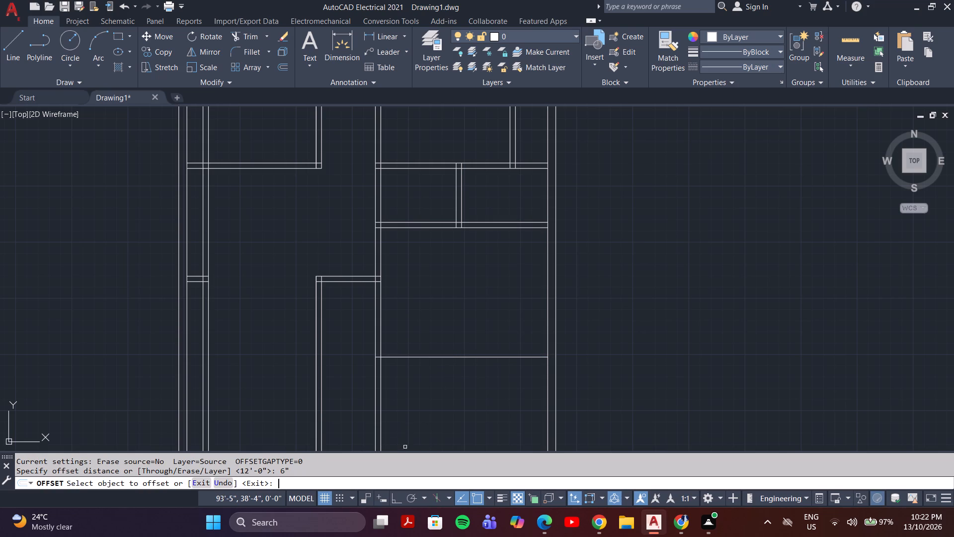
click(432, 358)
click(430, 374)
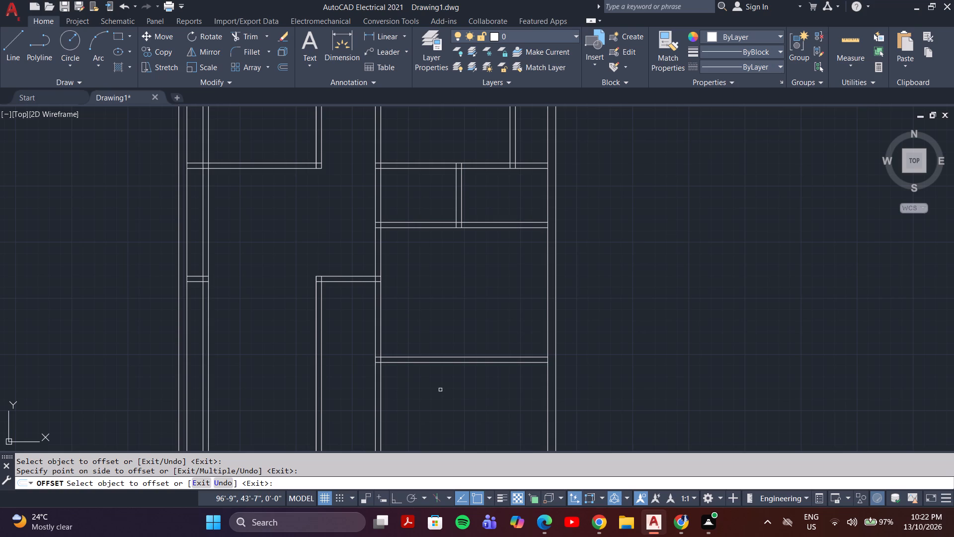
With ortho on, draw a vertical line about 31' long downward from the right corner of the upper right room's vertical partition end.
click(7, 39)
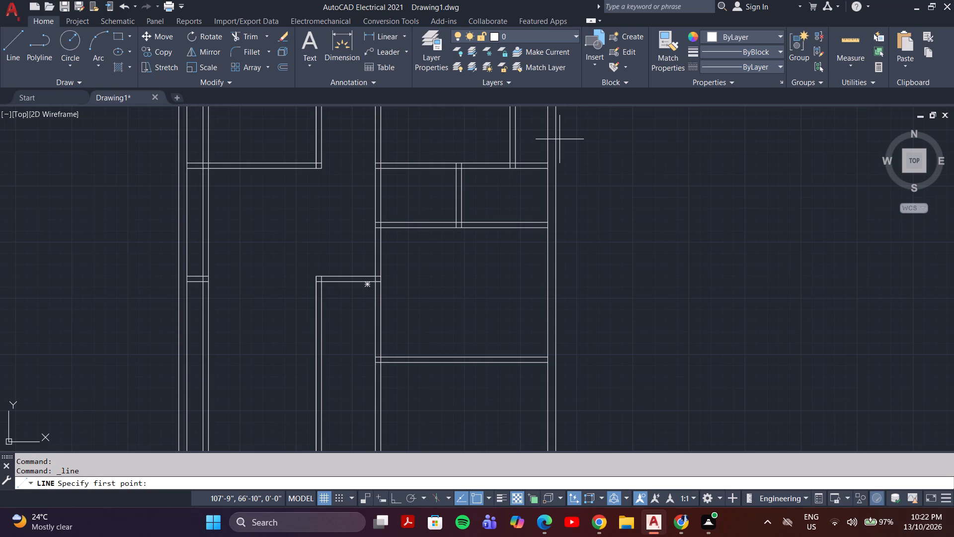
scroll(510, 173, up, 1)
click(517, 167)
middle_drag(521, 272, 505, 246)
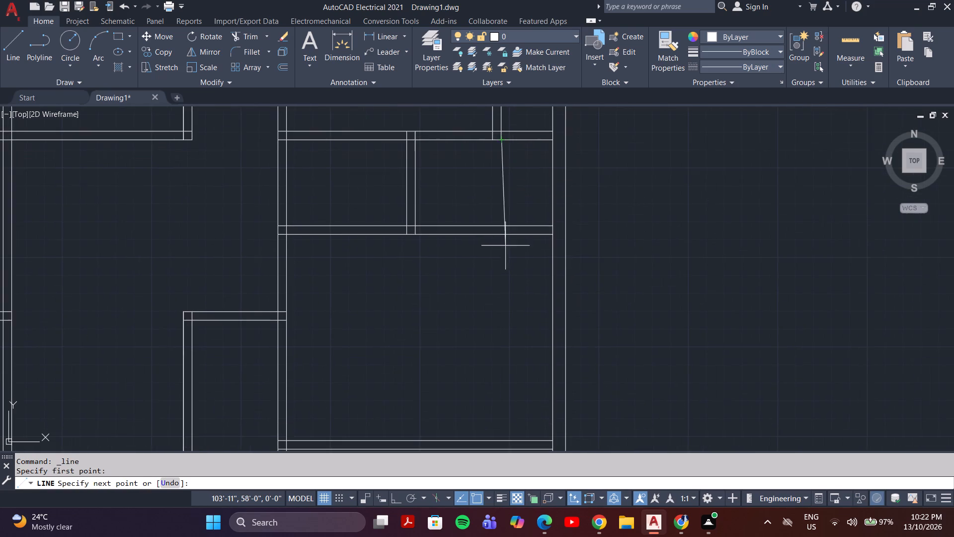
scroll(493, 356, down, 3)
key(F8)
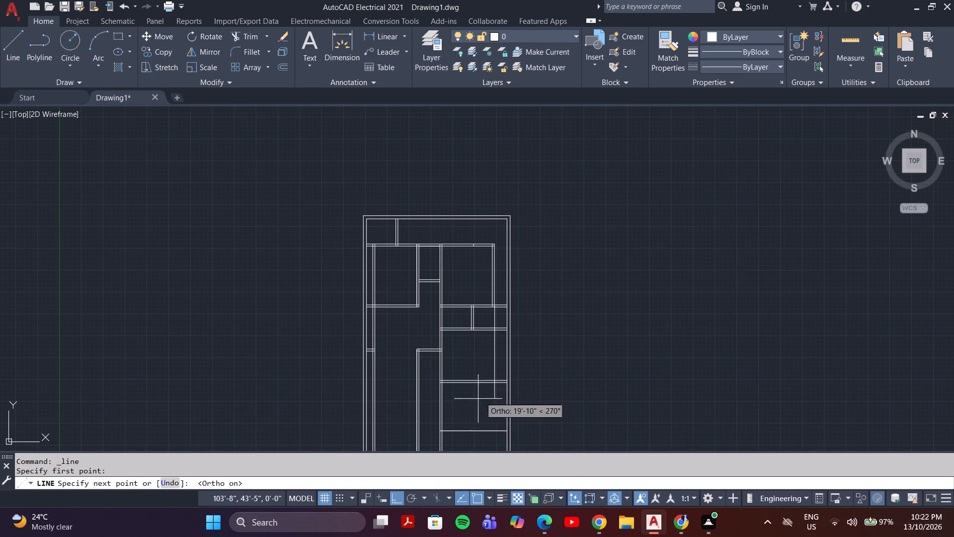
middle_drag(488, 408, 477, 365)
scroll(487, 437, up, 4)
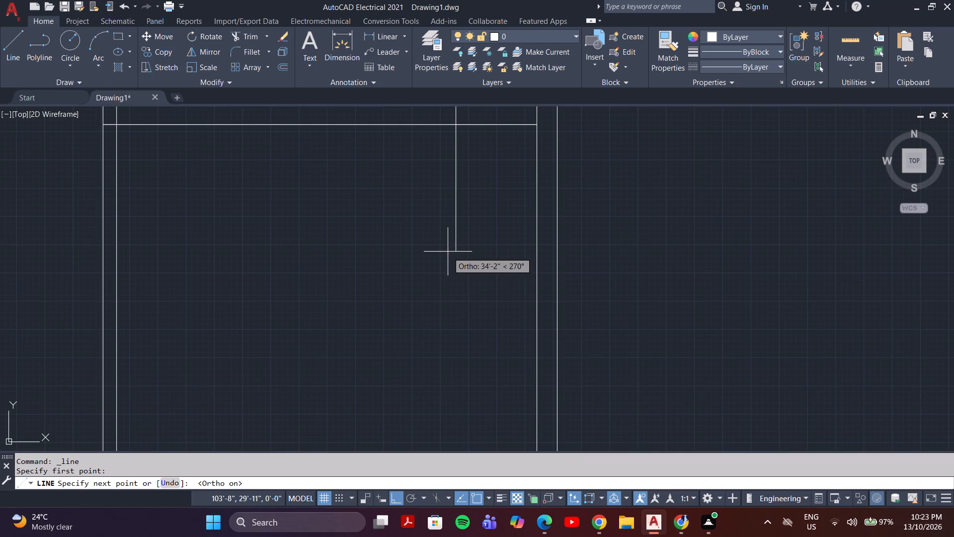
middle_drag(448, 244, 449, 440)
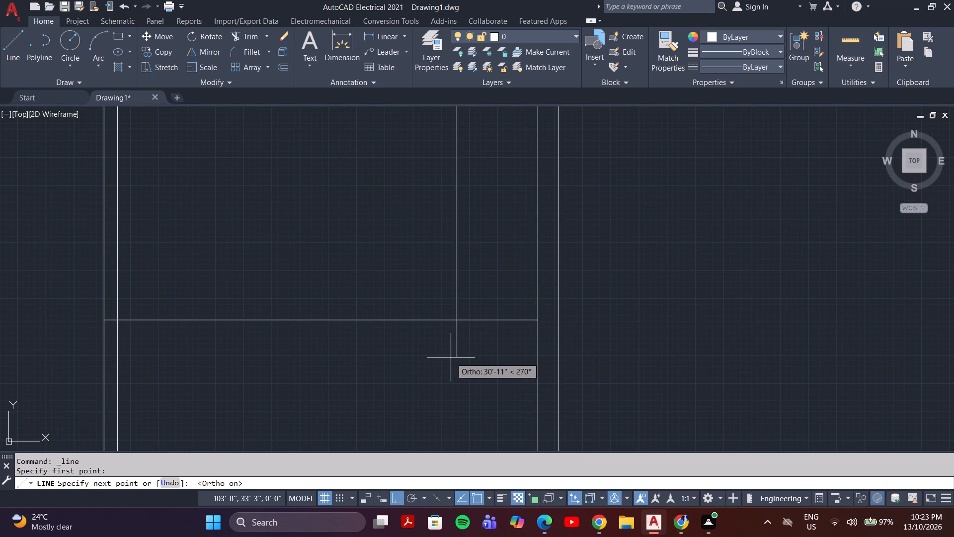
scroll(451, 348, down, 3)
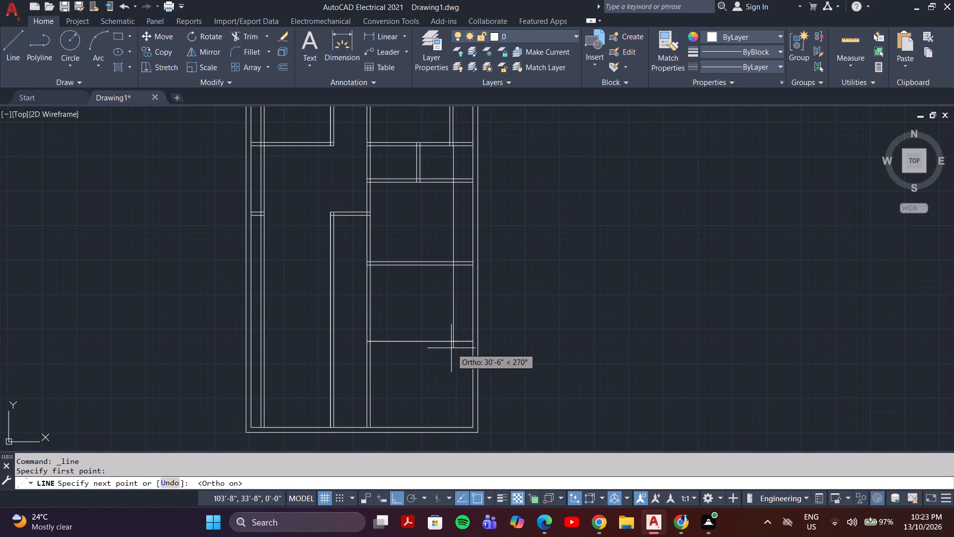
click(454, 352)
key(Escape)
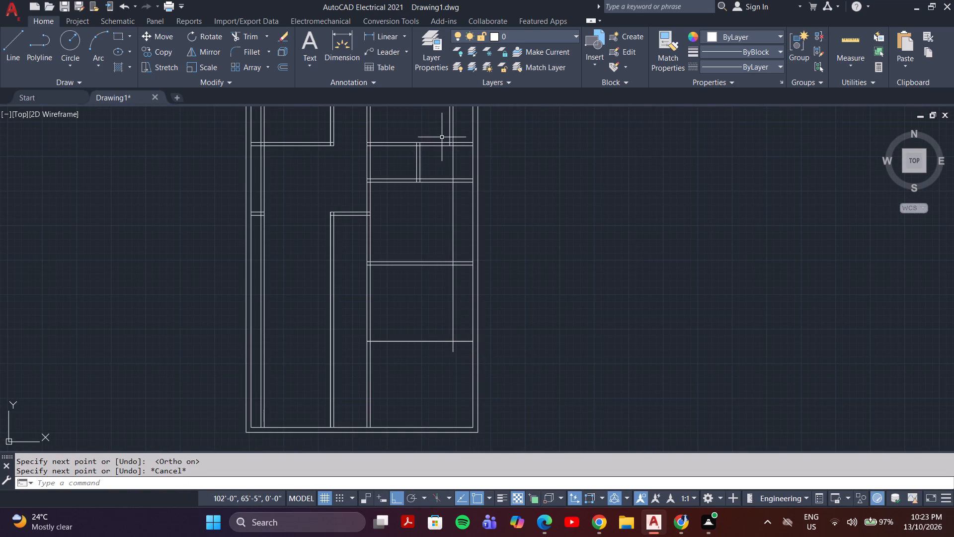
Draw a second vertical line downward from the partition end's left corner, past the lowest horizontal line.
key(l)
key(Return)
scroll(451, 147, up, 3)
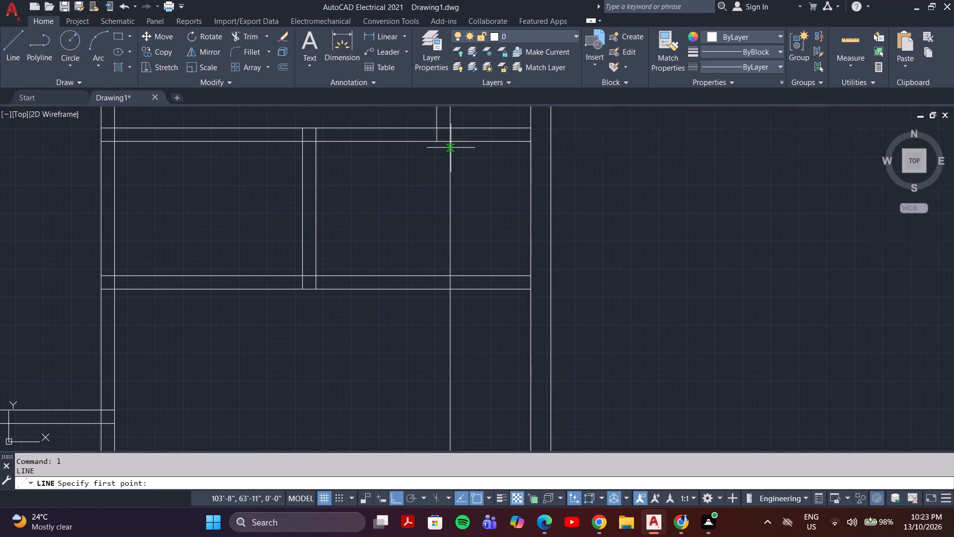
click(437, 142)
middle_drag(423, 222, 423, 213)
scroll(432, 259, down, 4)
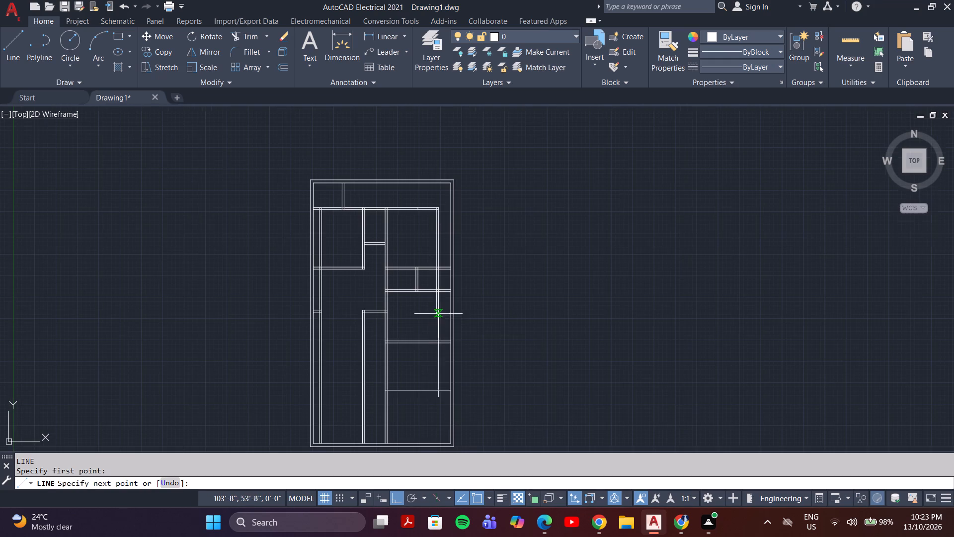
scroll(439, 409, up, 4)
click(416, 347)
key(Escape)
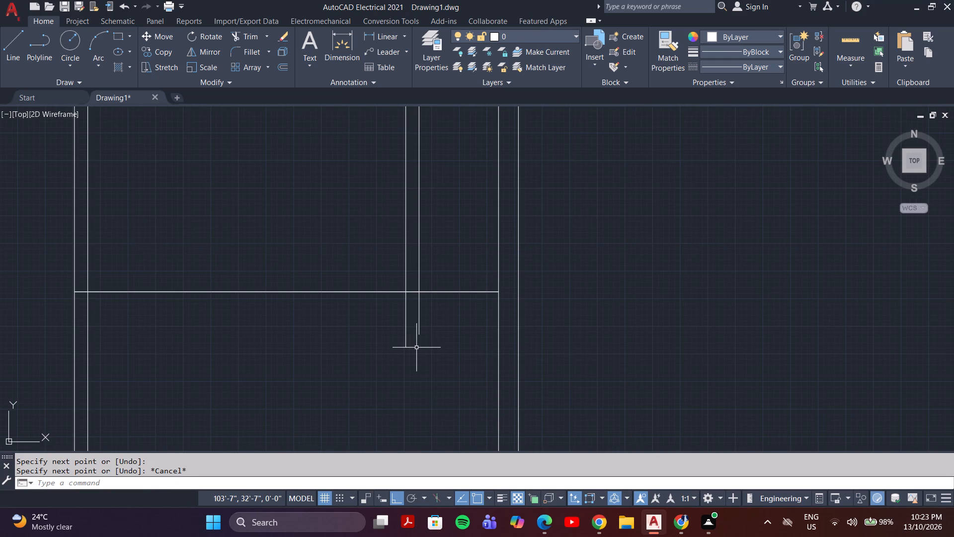
Trim both new vertical lines below the lowest horizontal line and above the new 6" partition, keeping them in the lower room.
text(tr)
key(Return)
drag(439, 323, 333, 323)
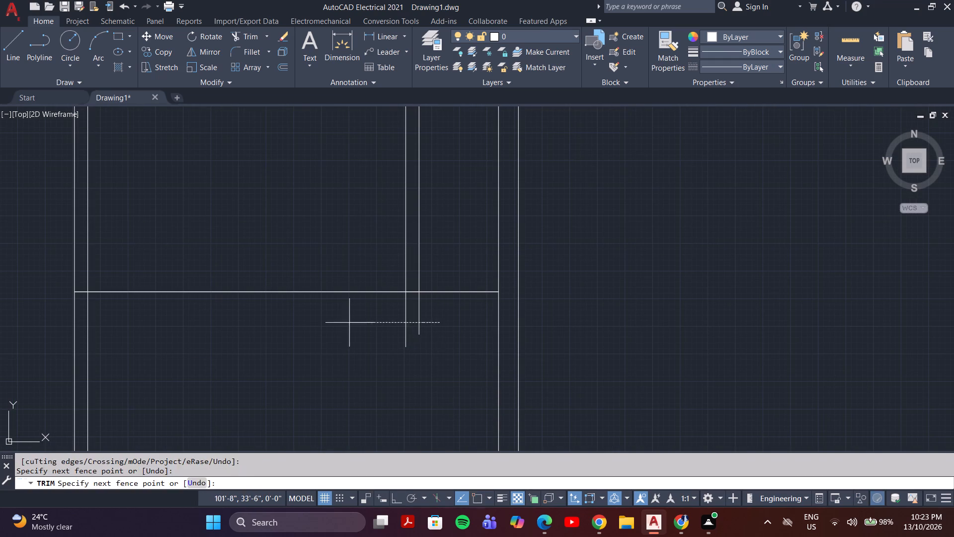
drag(333, 323, 332, 323)
scroll(336, 323, down, 3)
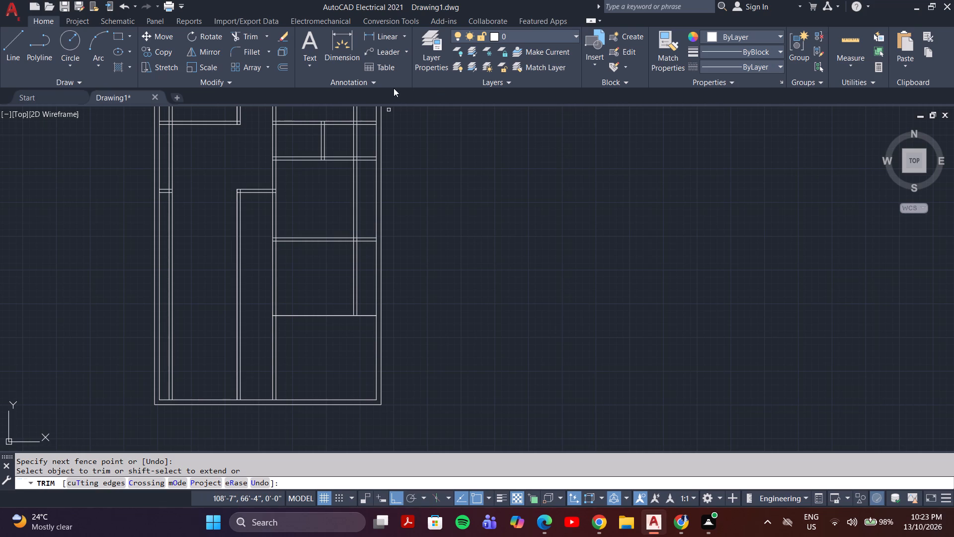
drag(363, 204, 324, 221)
scroll(351, 159, up, 1)
drag(364, 132, 347, 130)
scroll(348, 136, down, 2)
Offset the lowest horizontal line of the right-hand bay 6" downward to complete the lower room's bottom partition.
middle_drag(348, 173, 331, 203)
scroll(324, 197, down, 1)
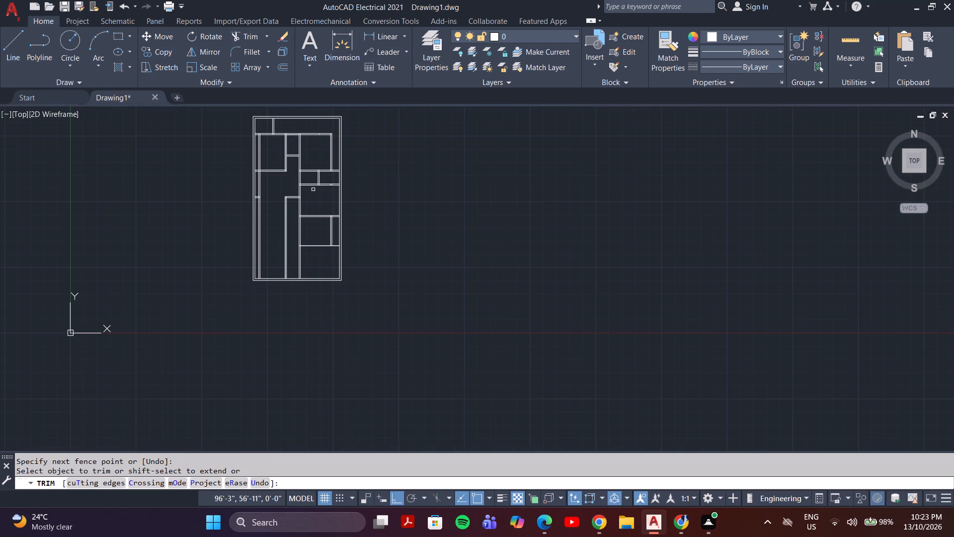
scroll(276, 193, up, 2)
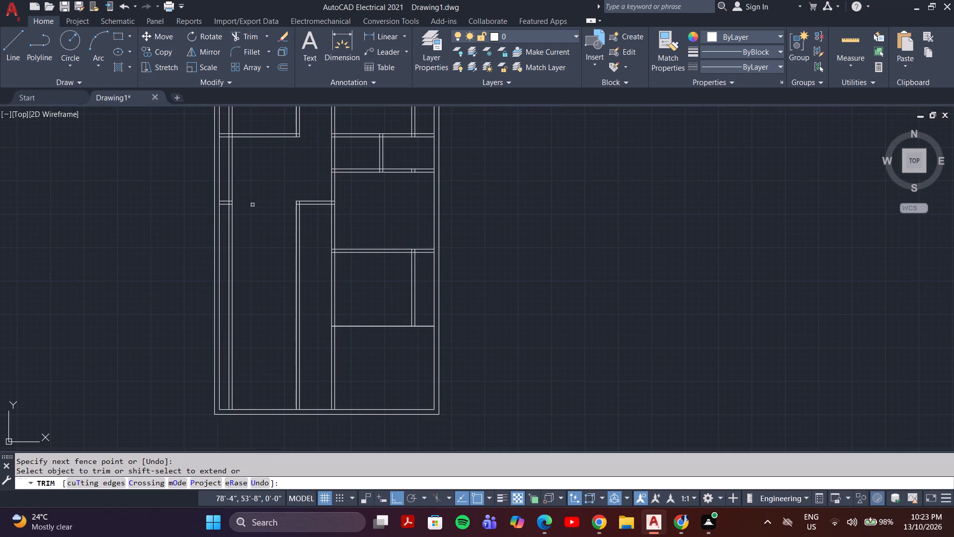
middle_drag(265, 194, 261, 232)
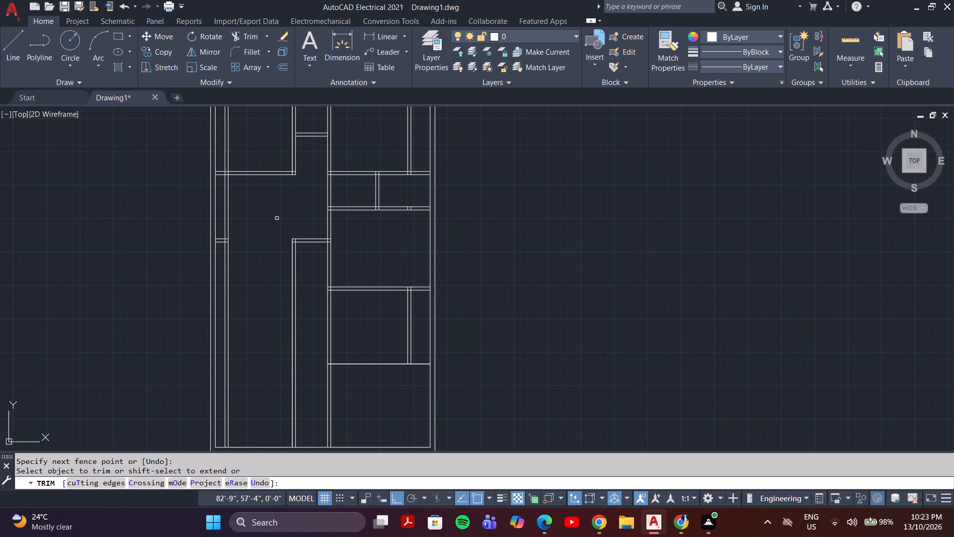
middle_drag(383, 336, 330, 293)
scroll(330, 293, up, 1)
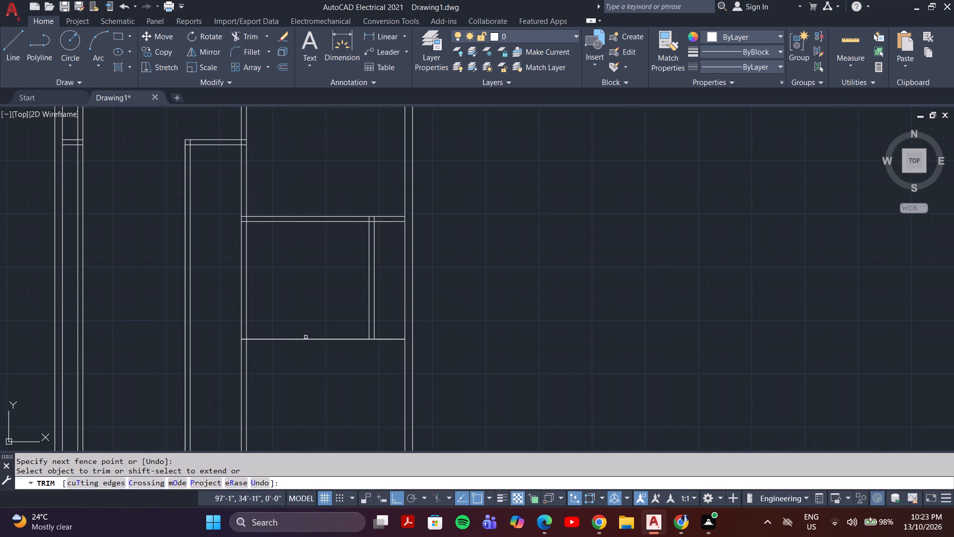
key(Escape)
key(o)
key(Return)
text(6")
key(Return)
click(301, 340)
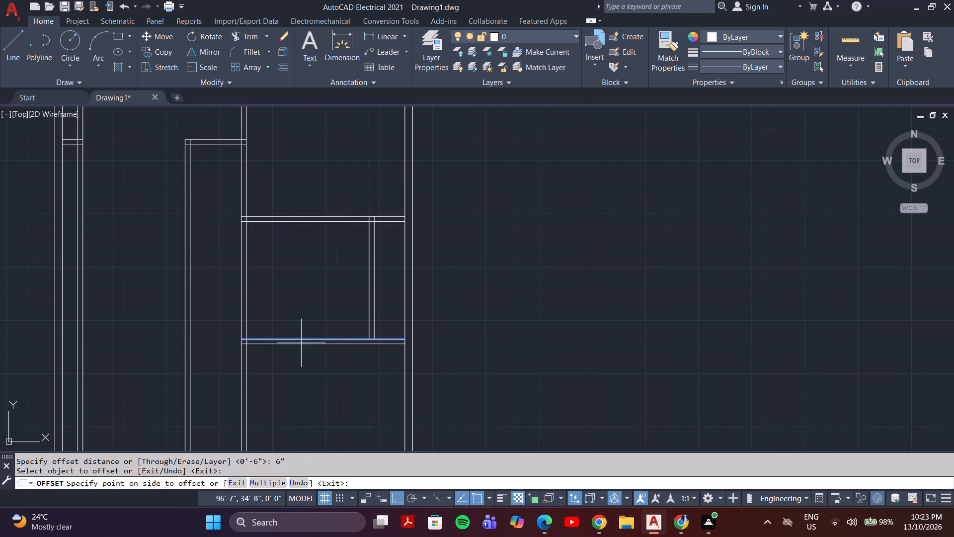
click(303, 353)
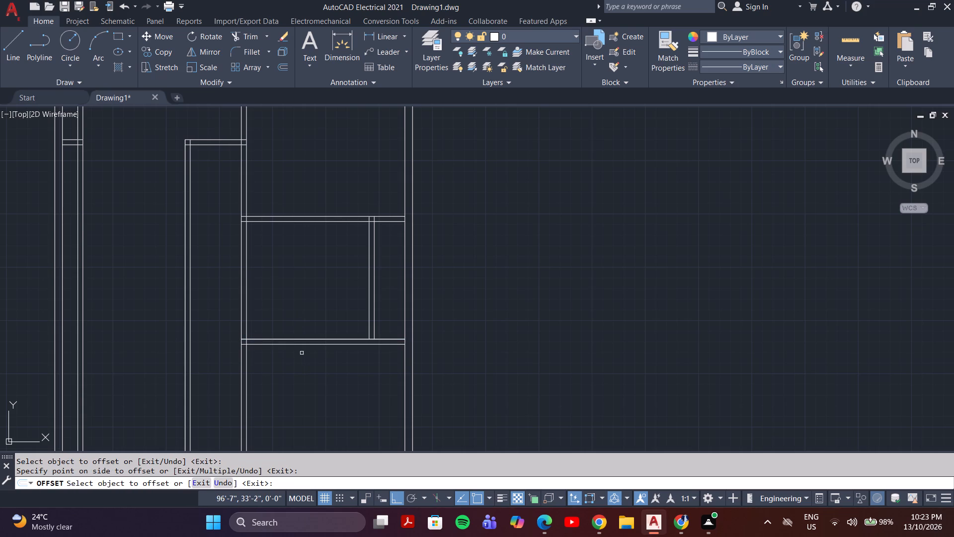
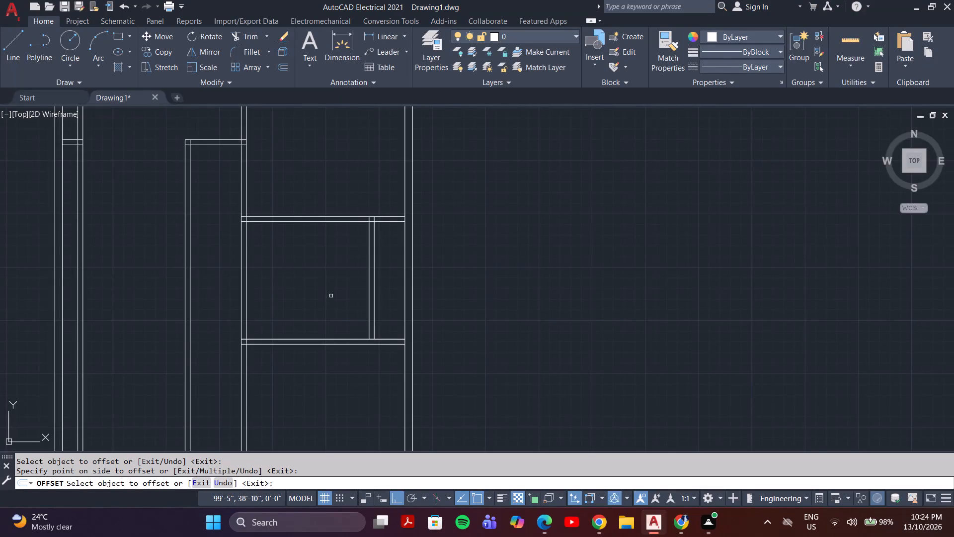
Trim the double vertical wall lines between the lower right bay's two horizontal partitions to open the middle room's left side.
middle_drag(326, 294, 422, 293)
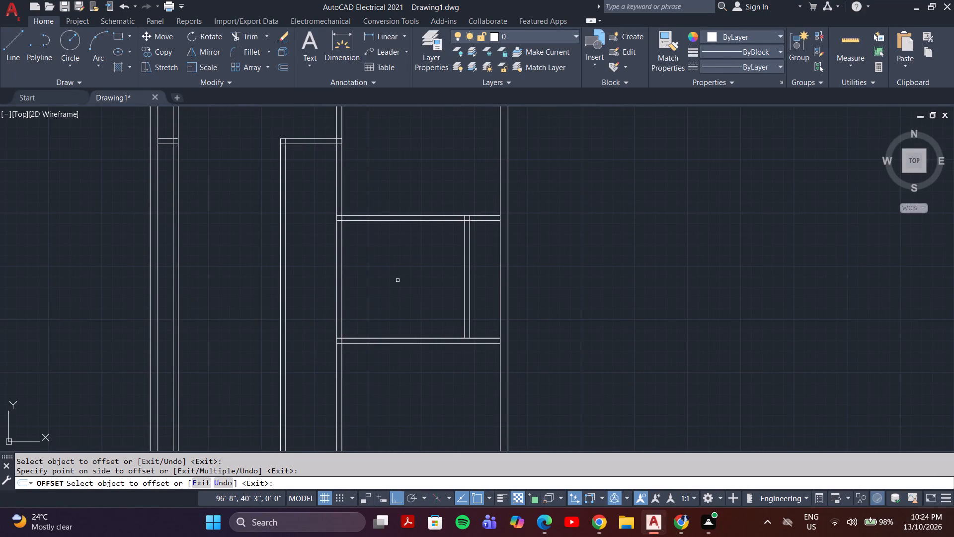
middle_drag(505, 255, 469, 310)
scroll(454, 301, down, 1)
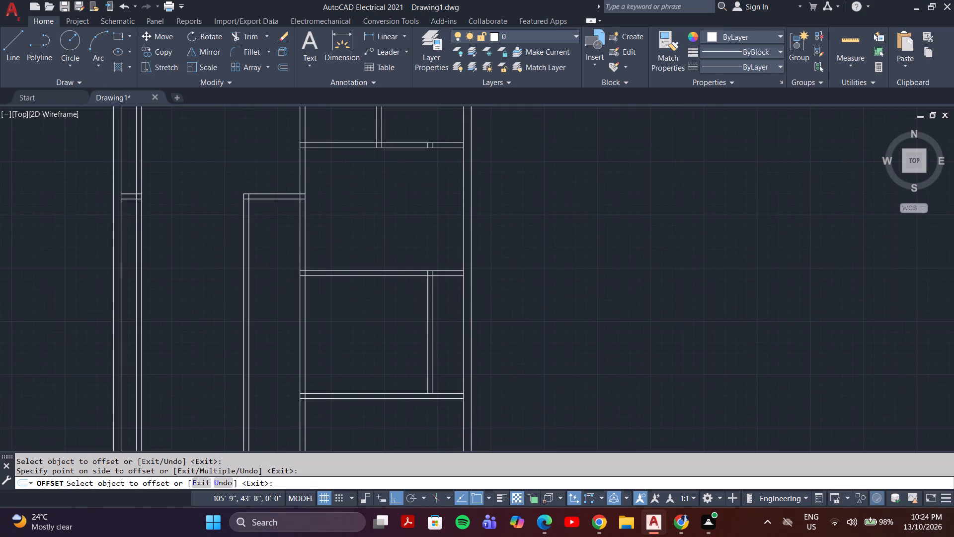
scroll(443, 270, down, 1)
middle_drag(442, 271, 429, 311)
scroll(433, 326, up, 1)
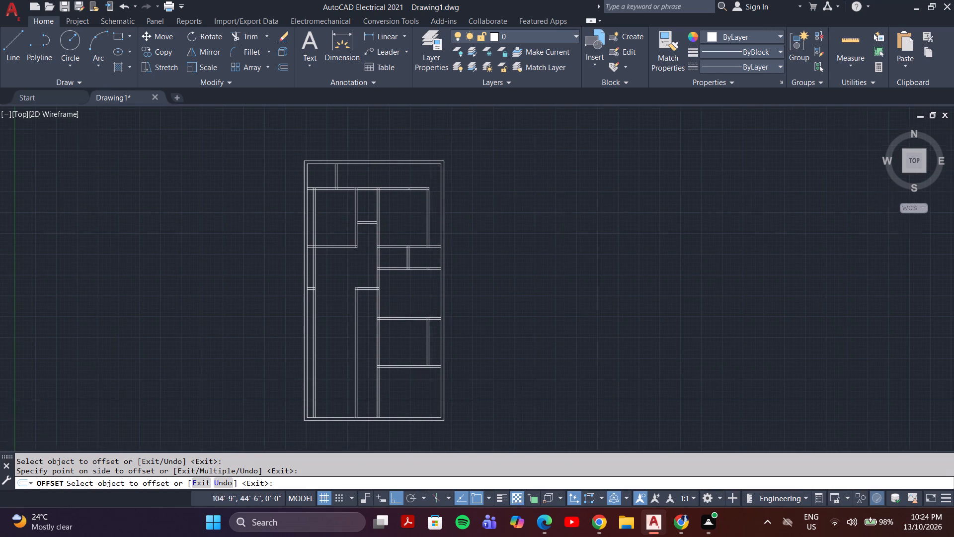
scroll(433, 326, up, 1)
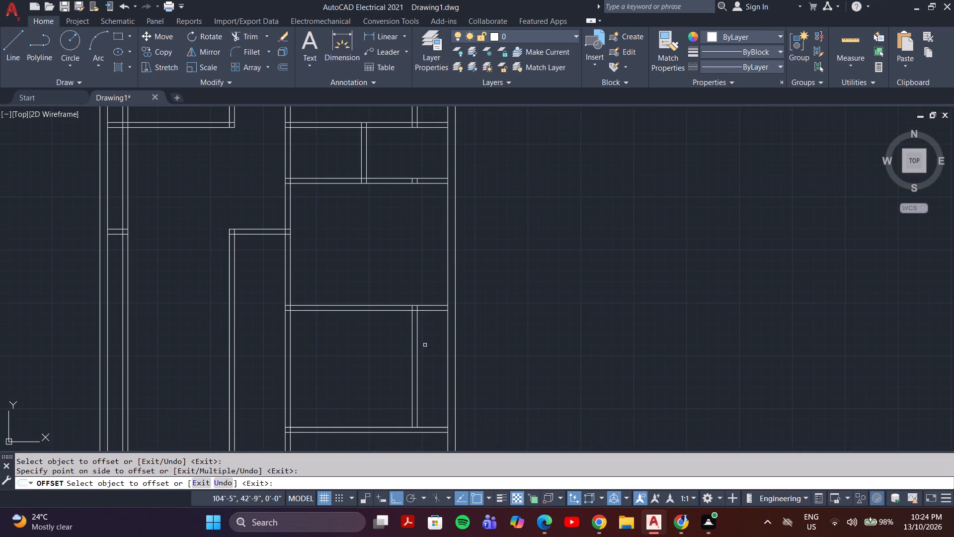
middle_drag(423, 357, 423, 330)
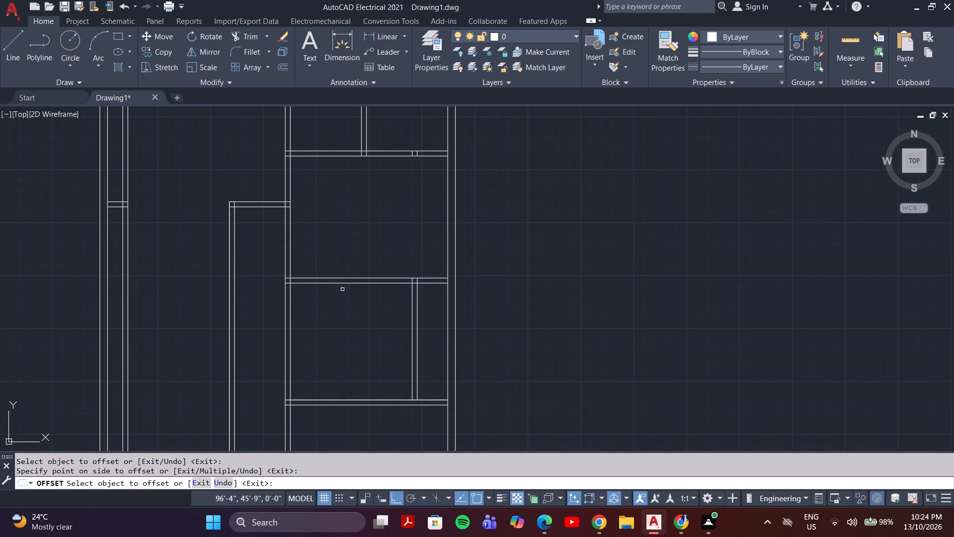
drag(310, 339, 277, 358)
key(Escape)
text(tr)
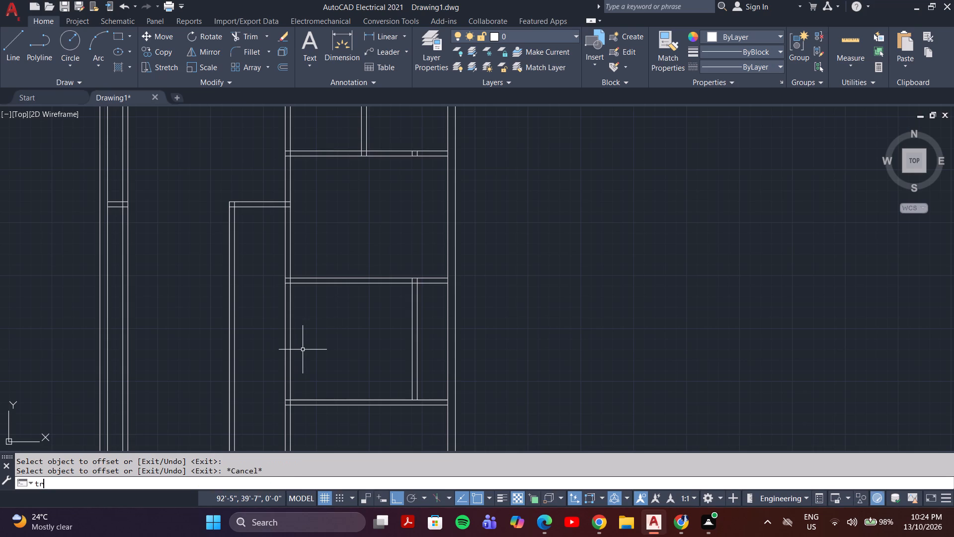
key(Return)
drag(318, 340, 273, 365)
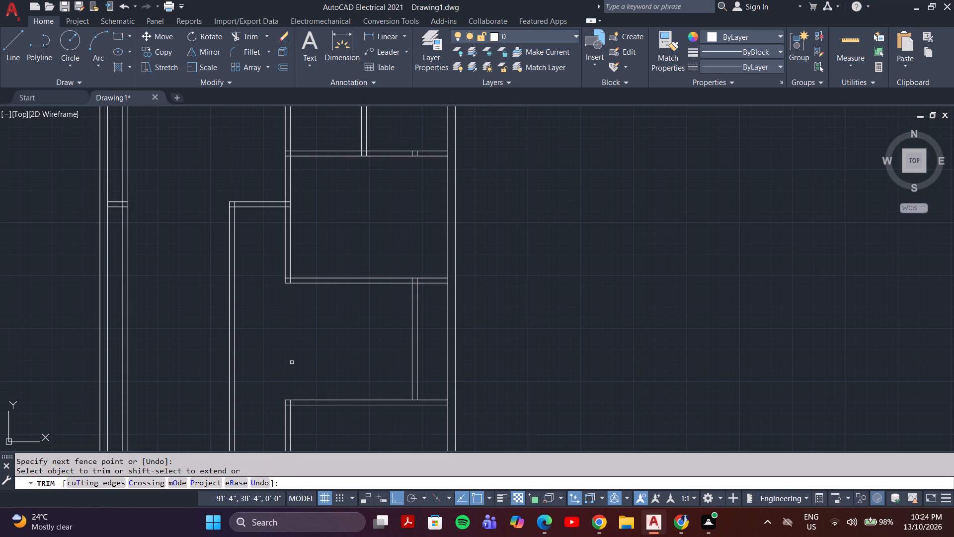
scroll(233, 355, down, 1)
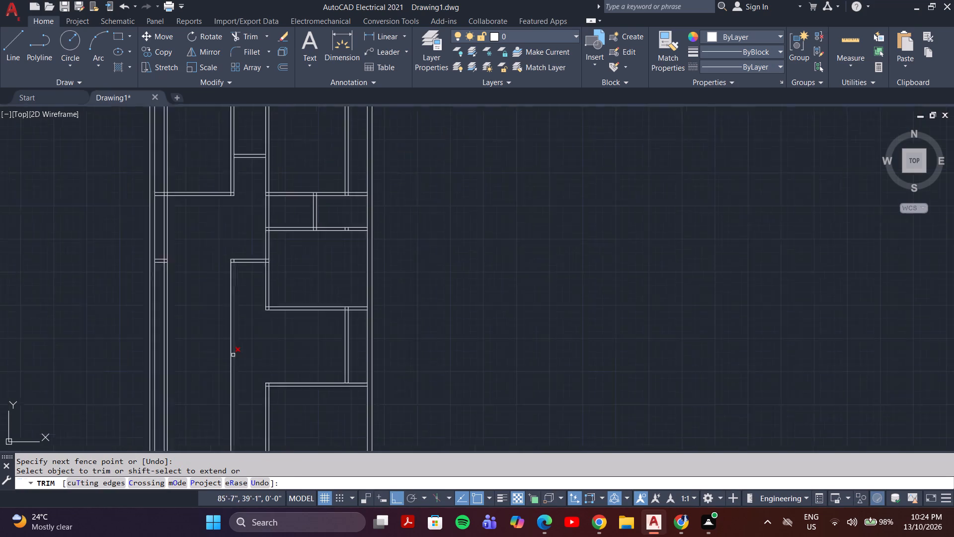
scroll(233, 355, down, 1)
middle_drag(242, 380, 242, 346)
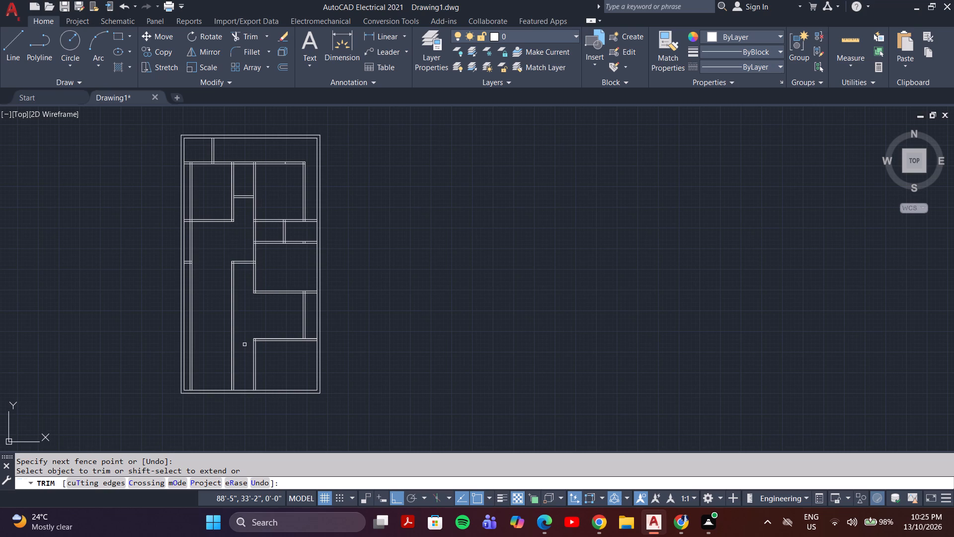
key(Escape)
Draw a vertical line about 13' long from the bottom right room's upper left corner down to the bottom outer wall's inner face.
scroll(254, 351, up, 4)
scroll(253, 354, down, 2)
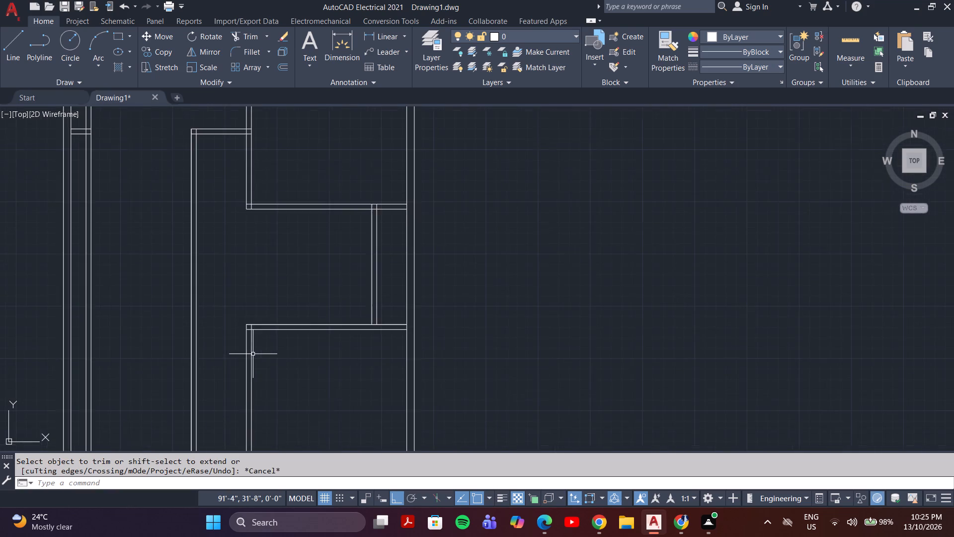
middle_drag(257, 359, 303, 310)
key(l)
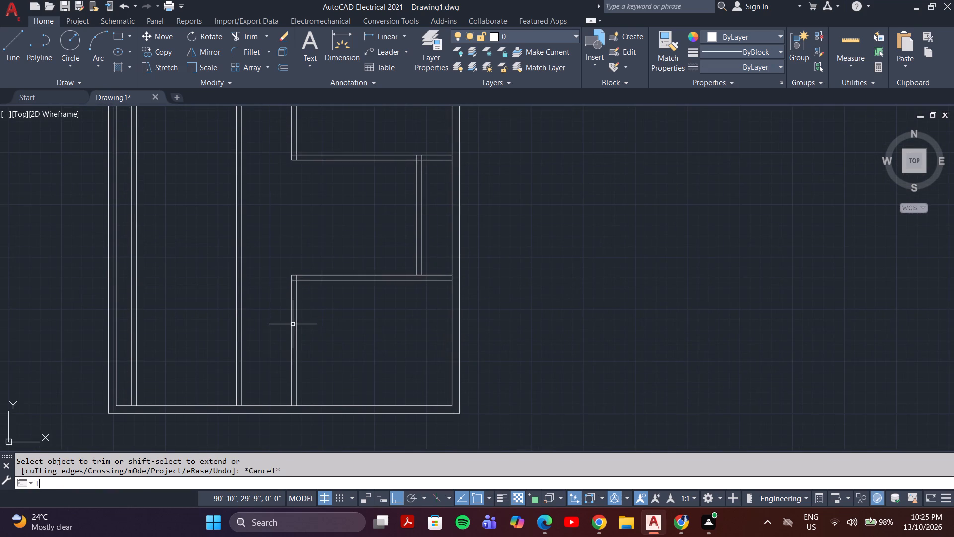
key(Return)
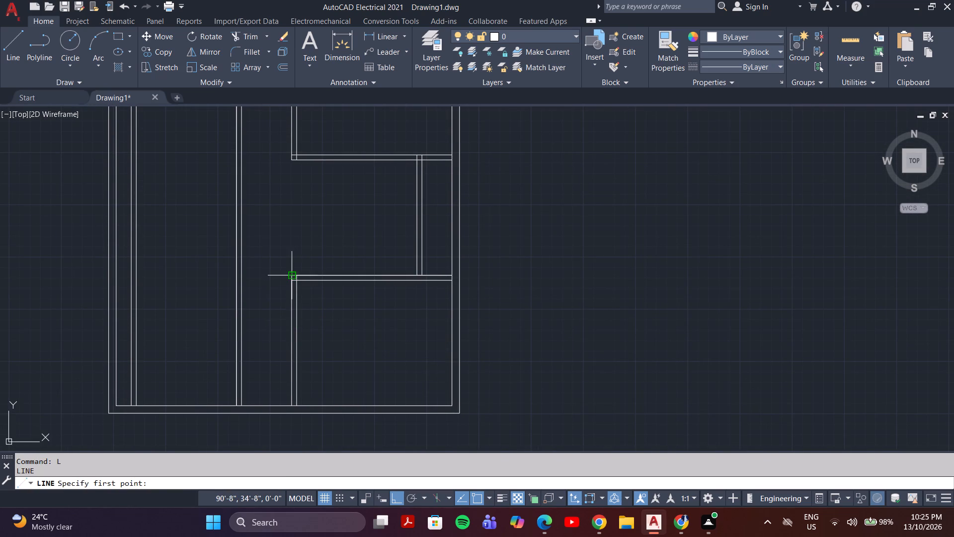
click(292, 277)
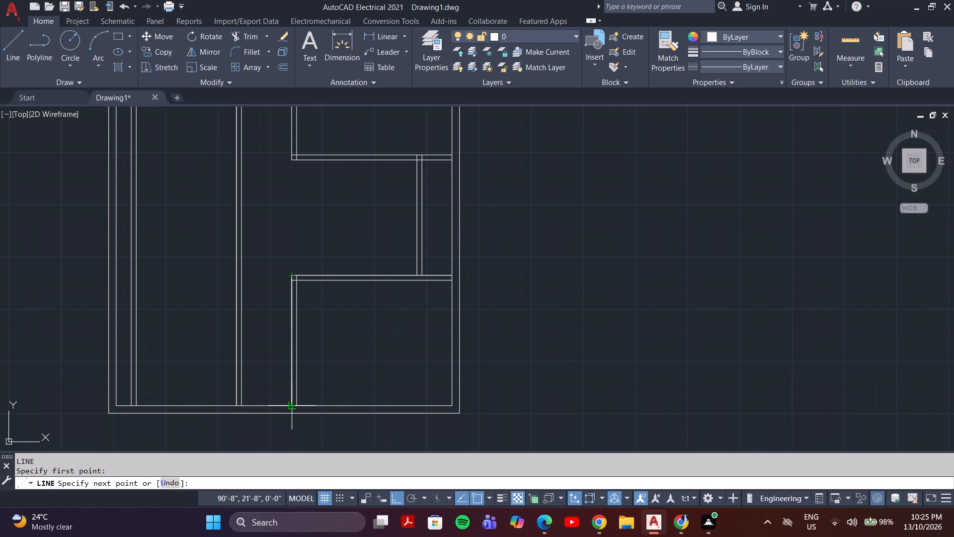
click(291, 405)
key(Escape)
Draw a horizontal line about 17'-6" long from the new vertical line's midpoint to the left outer wall's inner face.
click(290, 359)
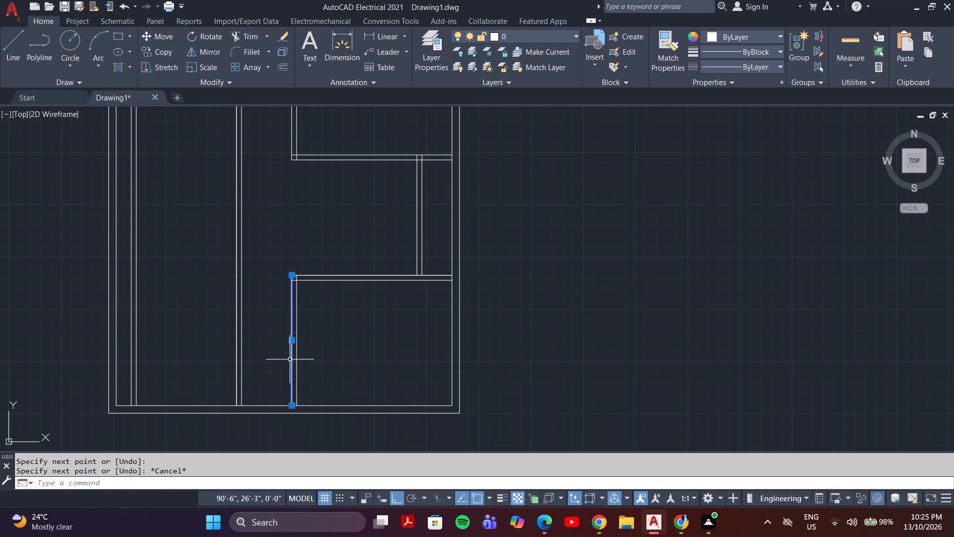
key(l)
key(Return)
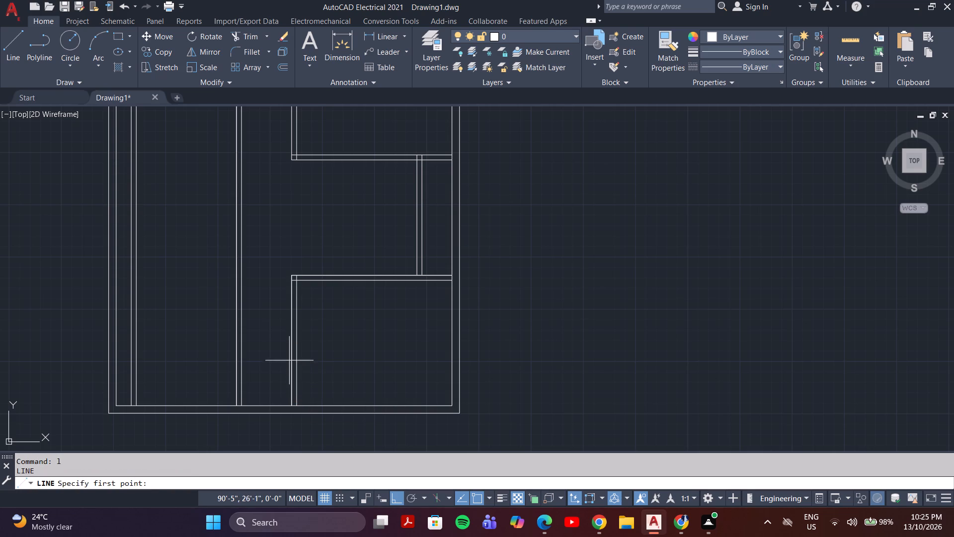
click(290, 341)
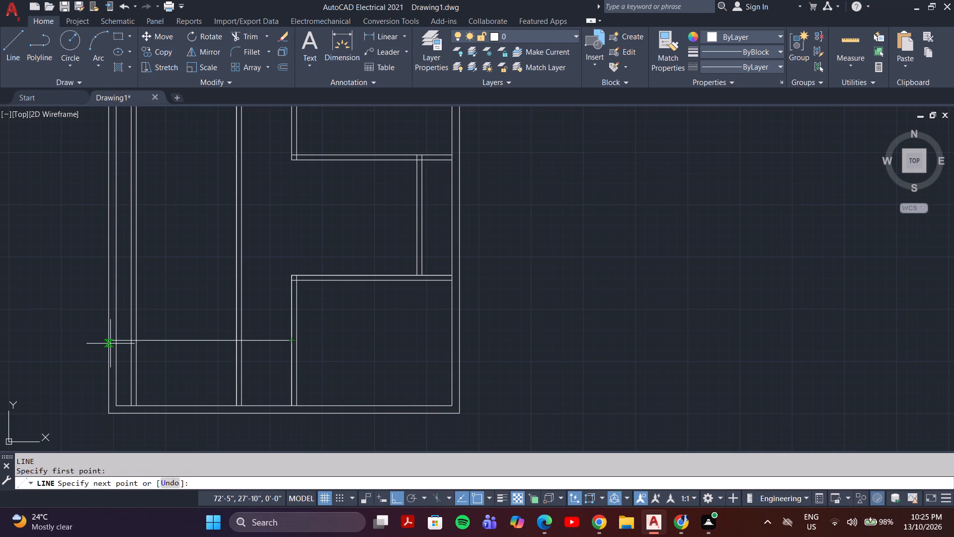
scroll(115, 344, up, 3)
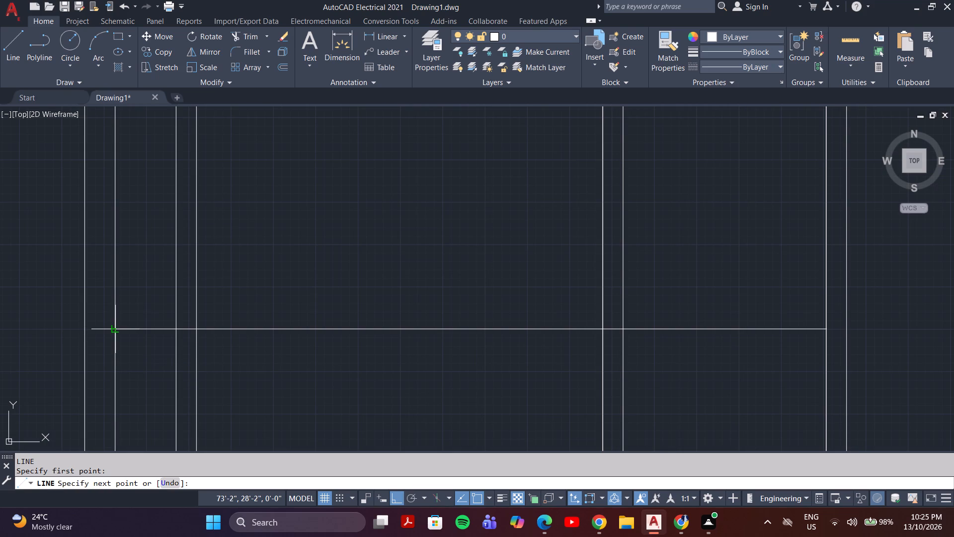
click(117, 329)
key(Escape)
Offset the new horizontal line 3" both upward and downward.
key(o)
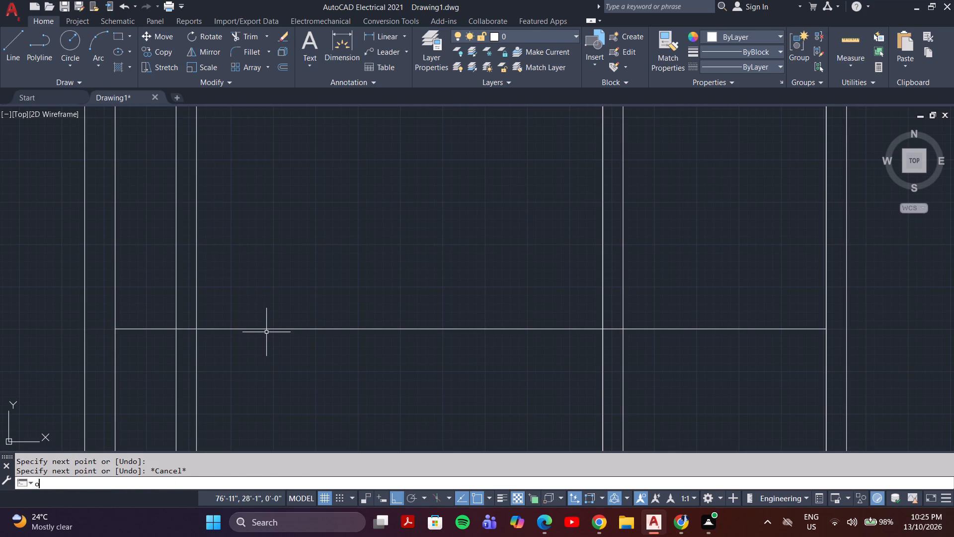
key(Return)
click(333, 481)
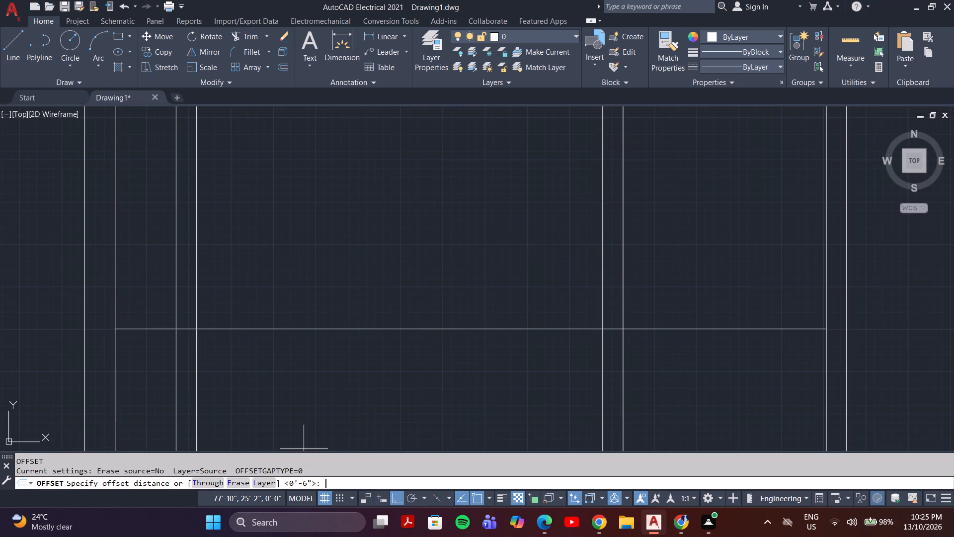
text(3")
key(Return)
click(342, 331)
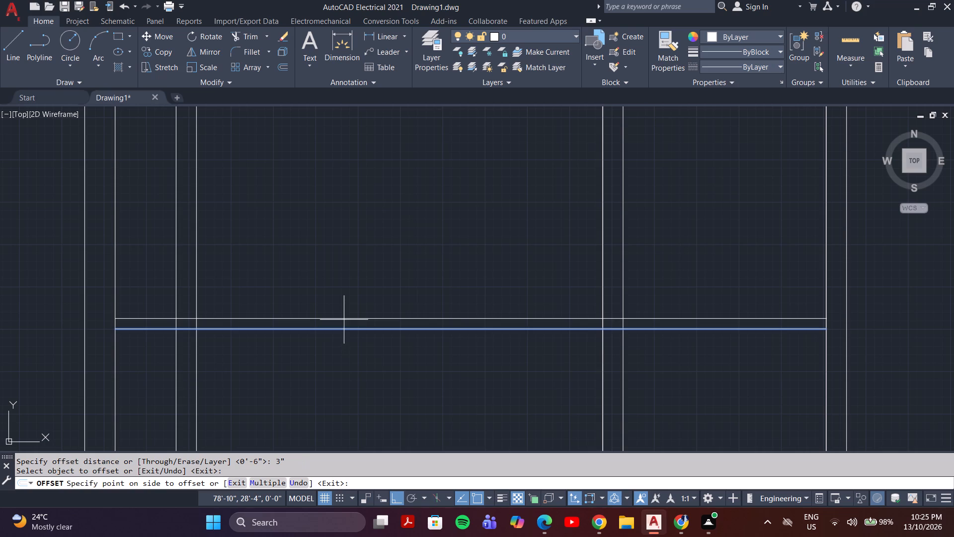
click(344, 320)
click(345, 329)
click(344, 348)
scroll(338, 366, down, 2)
key(Escape)
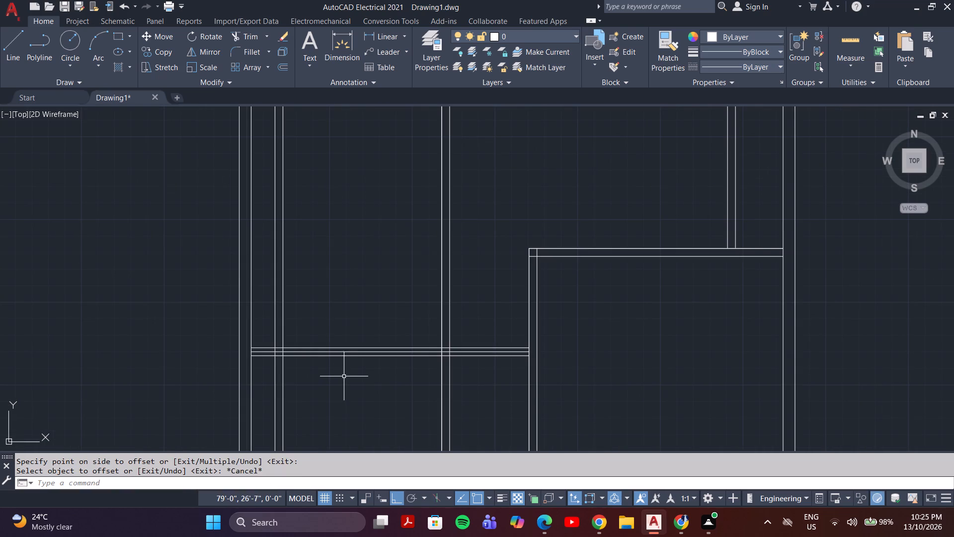
Erase the original horizontal centre line between the two offset lines, leaving a 6" partition.
scroll(394, 375, up, 1)
scroll(376, 390, down, 1)
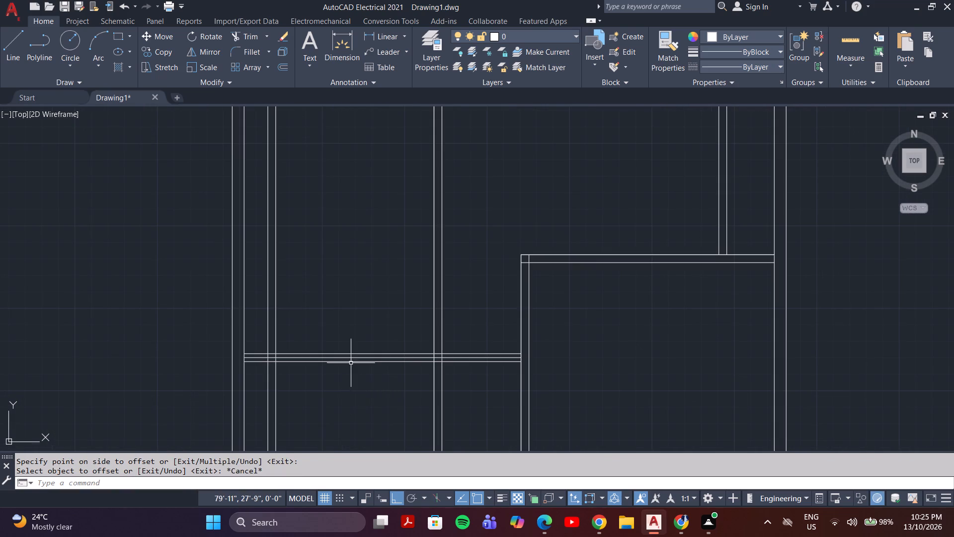
scroll(351, 363, up, 4)
click(360, 329)
key(Delete)
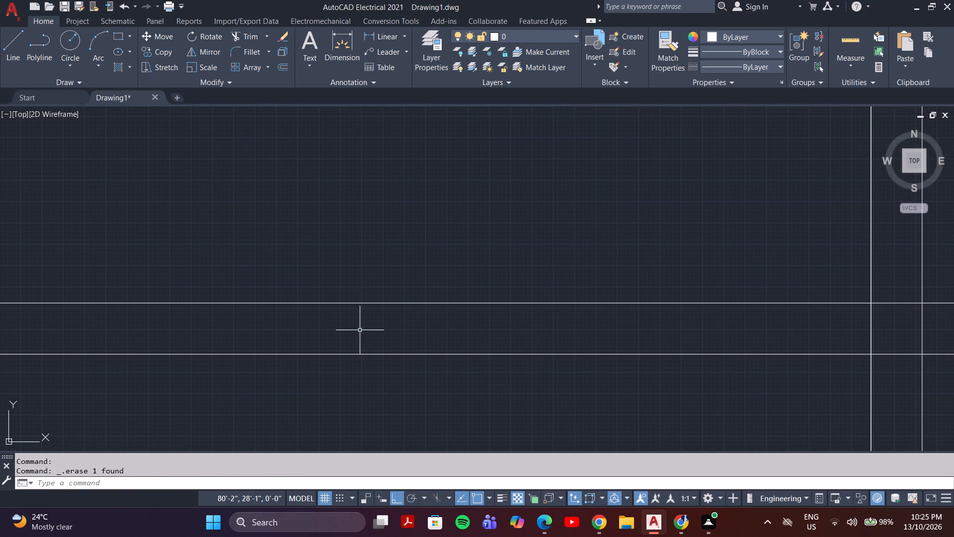
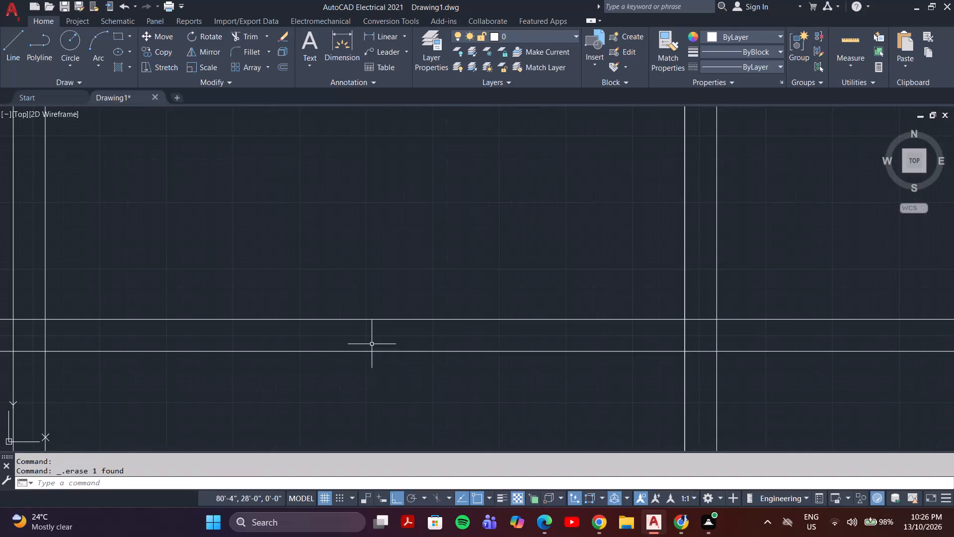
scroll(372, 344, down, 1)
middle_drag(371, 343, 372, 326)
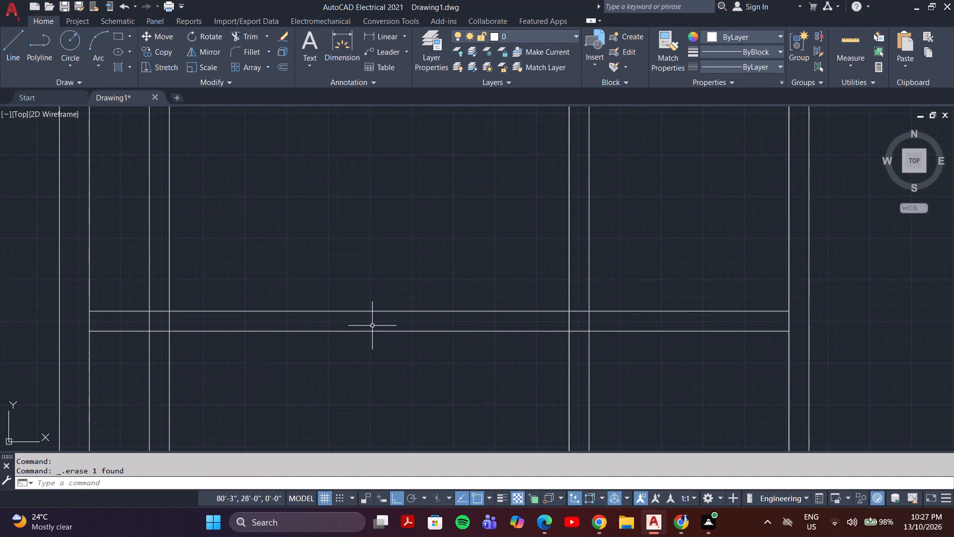
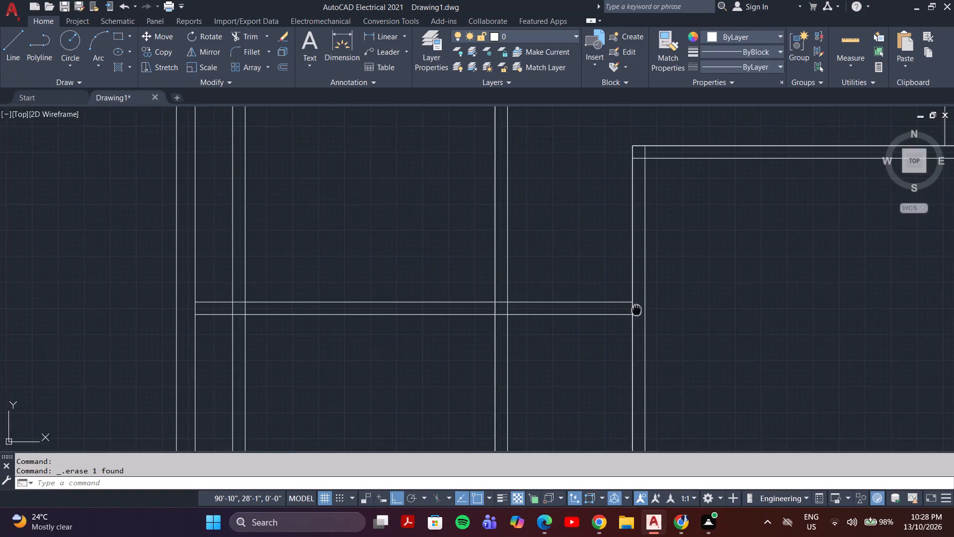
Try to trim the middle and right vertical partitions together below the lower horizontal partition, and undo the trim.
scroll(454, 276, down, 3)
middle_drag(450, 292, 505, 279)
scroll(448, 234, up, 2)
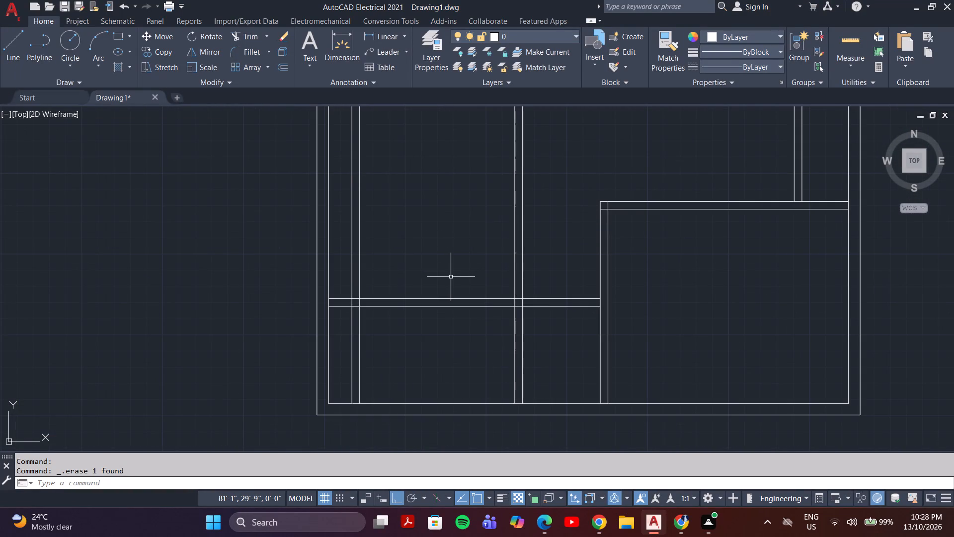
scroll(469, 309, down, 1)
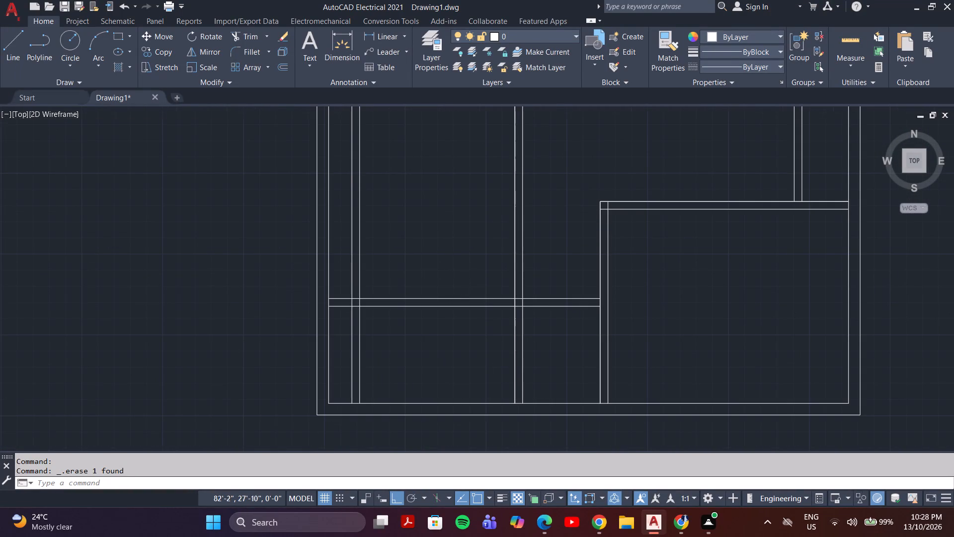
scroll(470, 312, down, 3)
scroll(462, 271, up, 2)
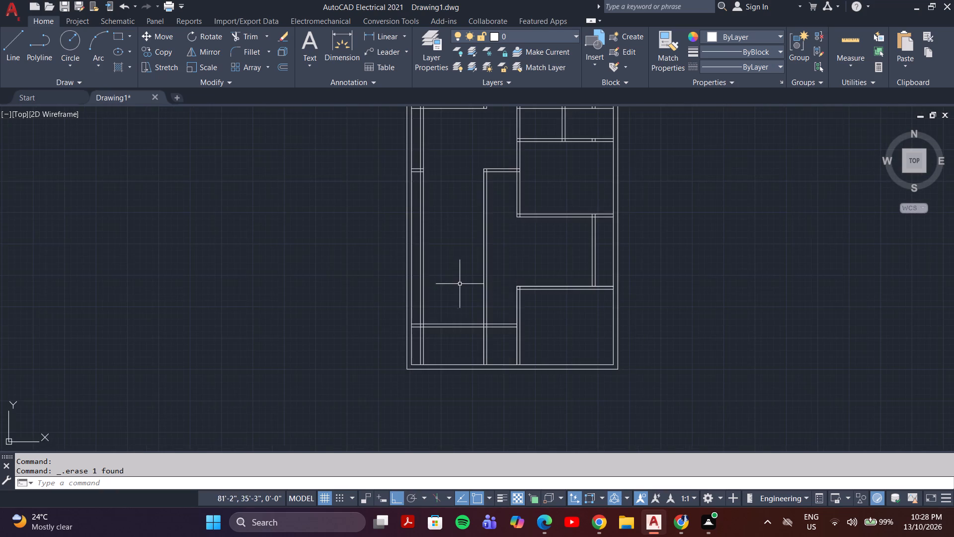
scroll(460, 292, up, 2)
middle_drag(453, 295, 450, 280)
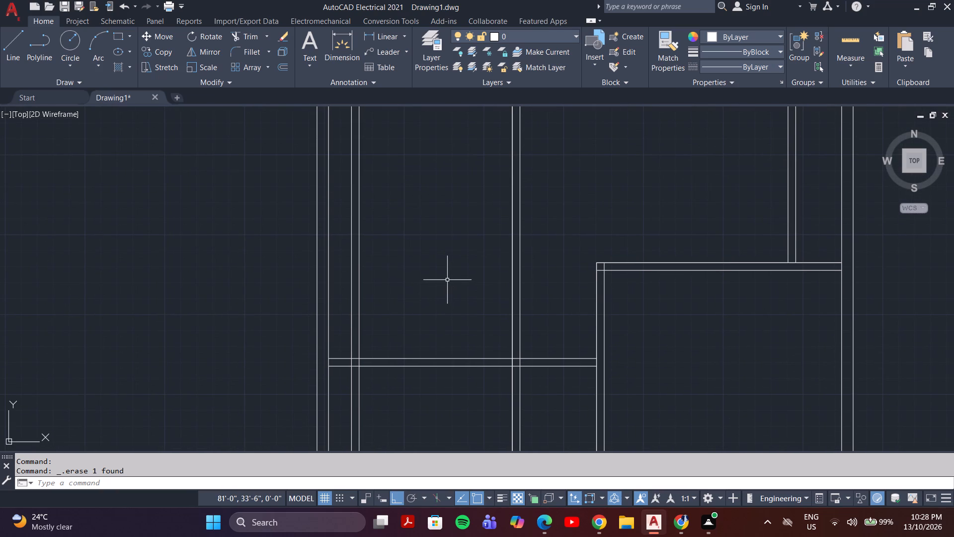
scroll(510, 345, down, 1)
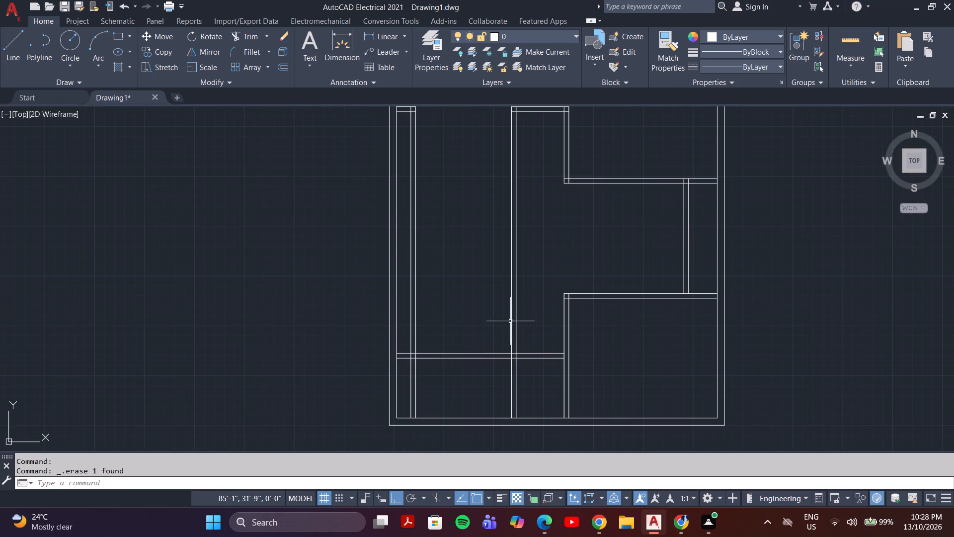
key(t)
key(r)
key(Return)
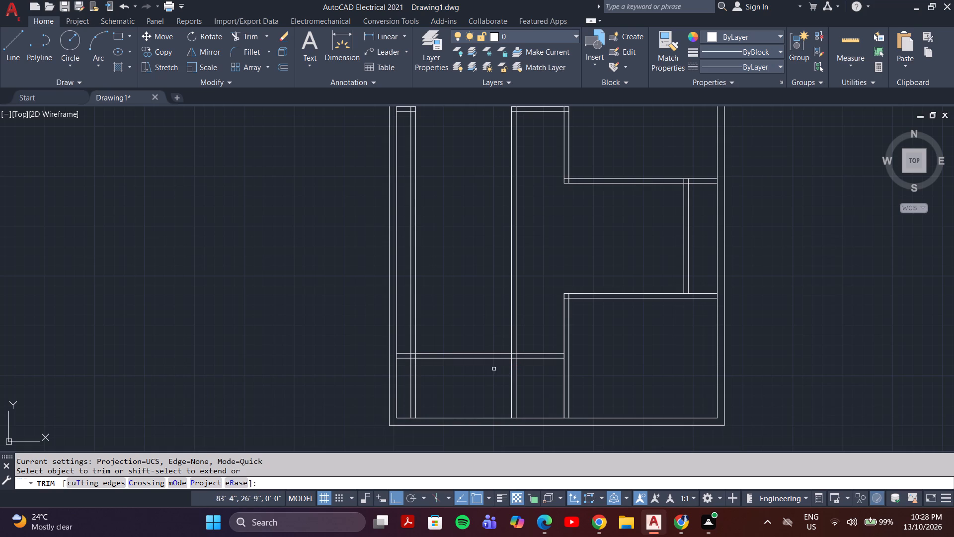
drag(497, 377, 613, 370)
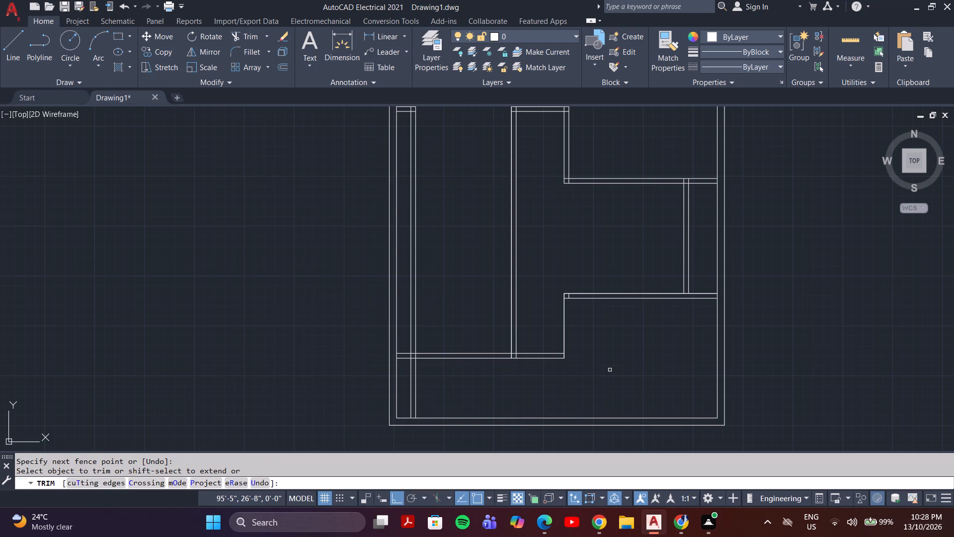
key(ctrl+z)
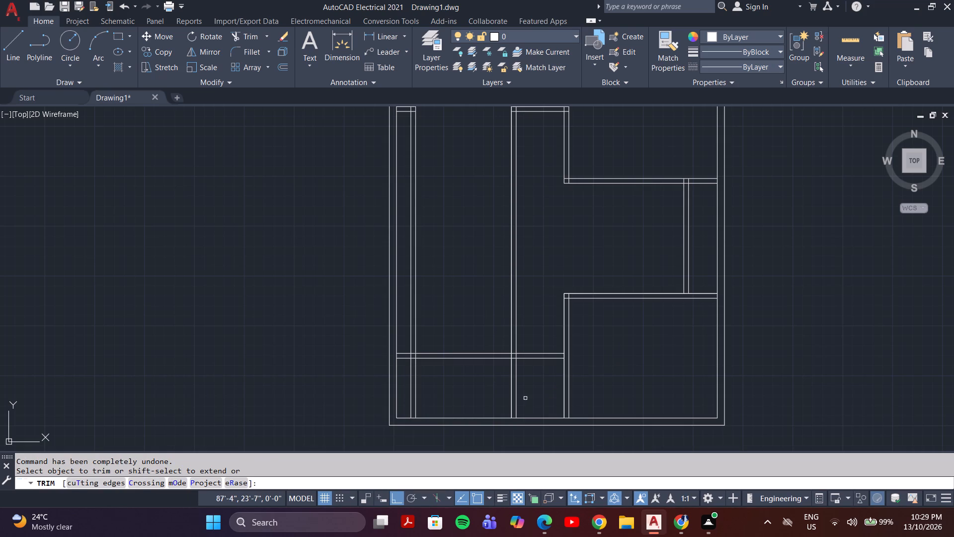
Trim both lines of the middle vertical partition below the lower horizontal partition.
click(529, 395)
click(493, 392)
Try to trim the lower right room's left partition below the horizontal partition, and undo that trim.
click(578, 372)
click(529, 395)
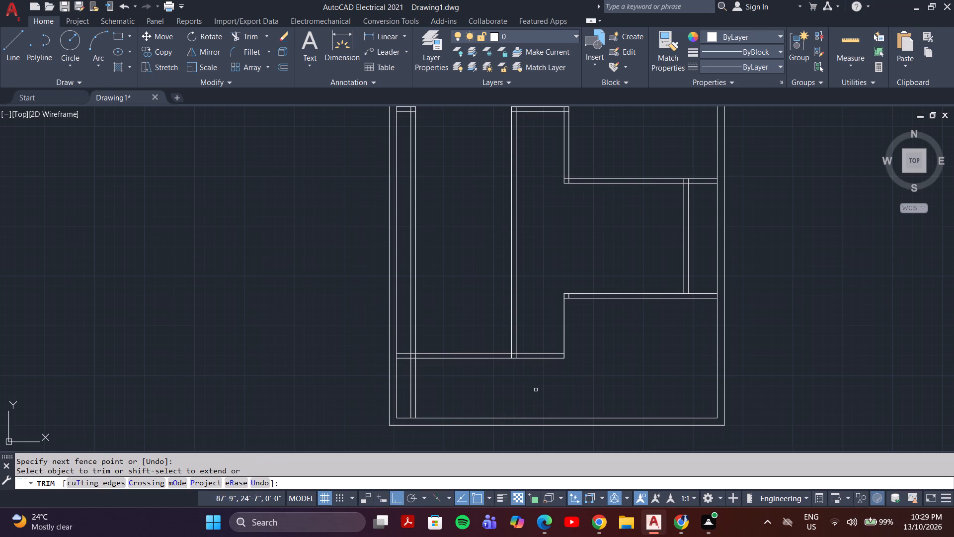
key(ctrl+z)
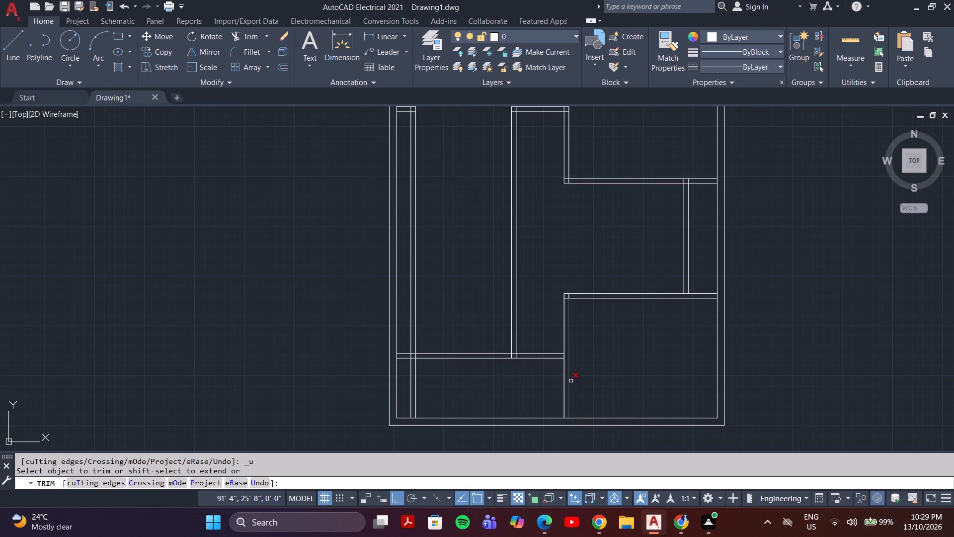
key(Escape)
Draw two short horizontal lines extending the lower horizontal partition's edges across the lower right room's left partition.
text(l\)
key(BackSpace)
key(Return)
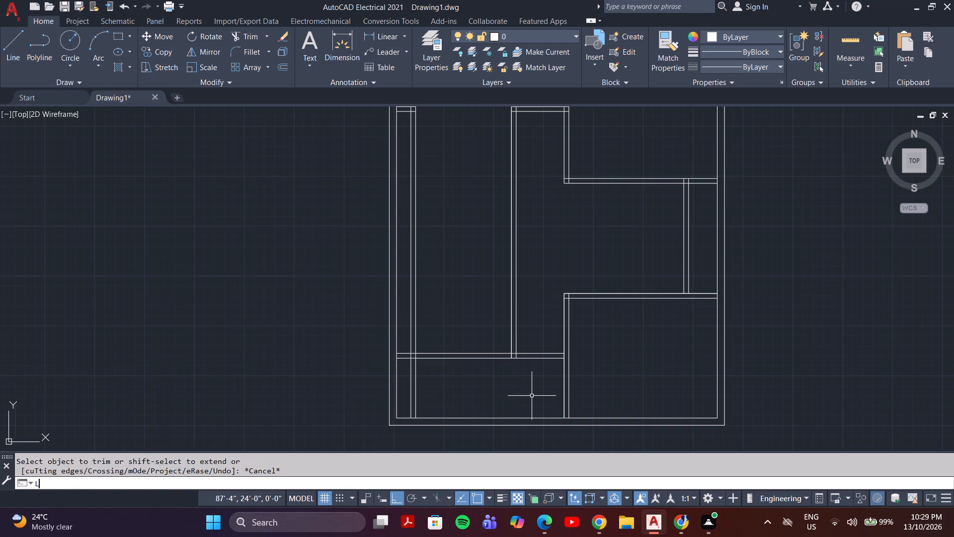
scroll(537, 386, up, 2)
middle_drag(568, 354, 537, 408)
click(569, 358)
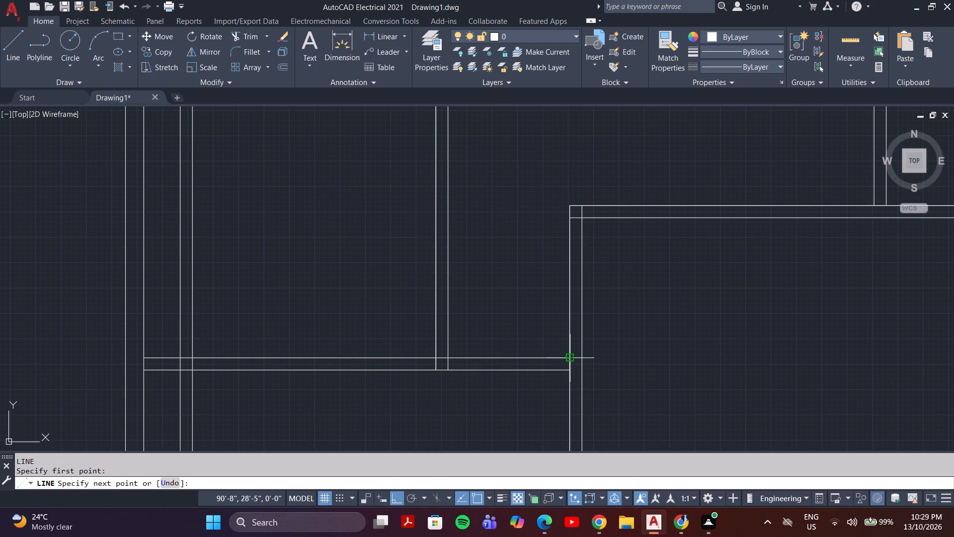
click(598, 352)
key(space)
key(space)
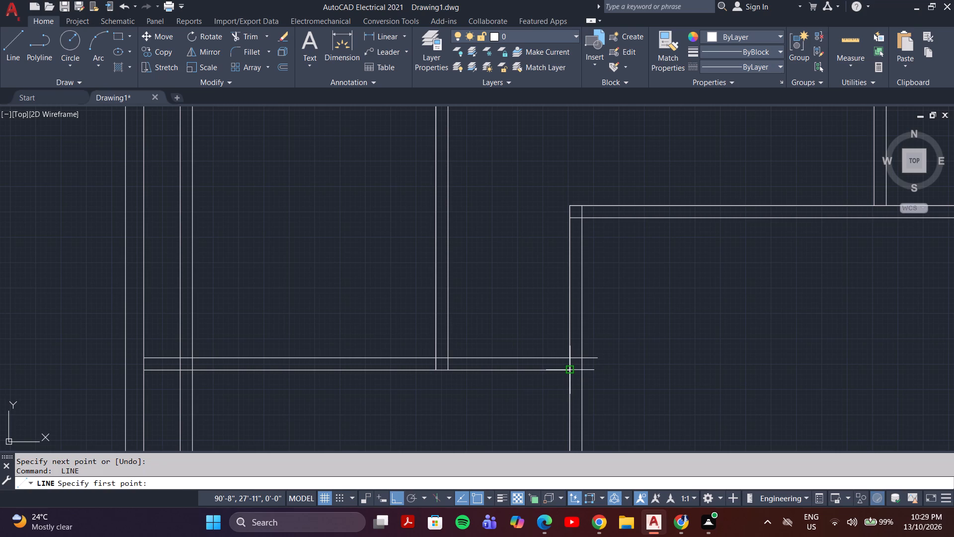
drag(570, 370, 576, 371)
click(624, 364)
key(Escape)
Trim the overhanging ends of the two extension lines flush with the partition's right face.
text(tr)
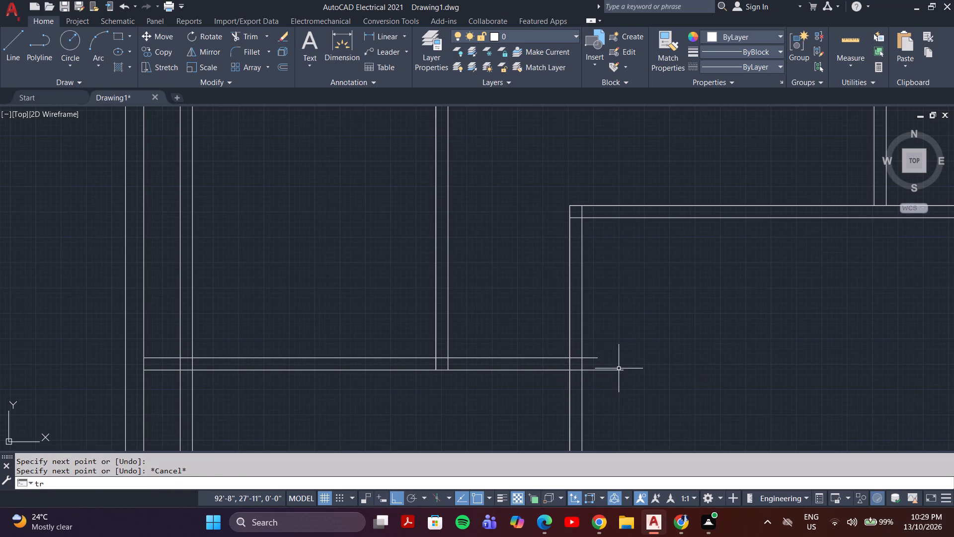
key(Return)
scroll(609, 367, up, 3)
drag(569, 390, 528, 298)
Trim the lower right room's left partition and the leftmost inner partition between the horizontal partition and the bottom outer wall.
scroll(525, 302, down, 4)
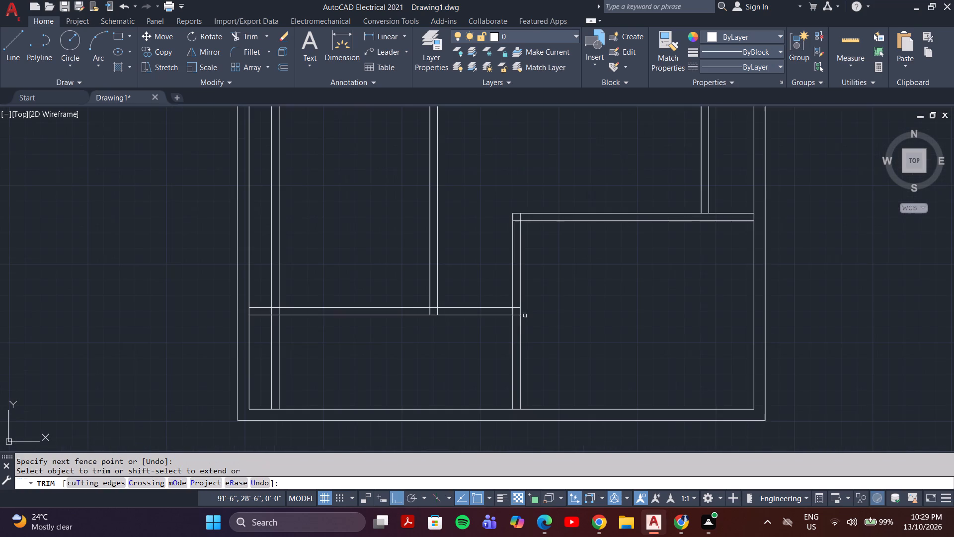
drag(530, 346, 496, 377)
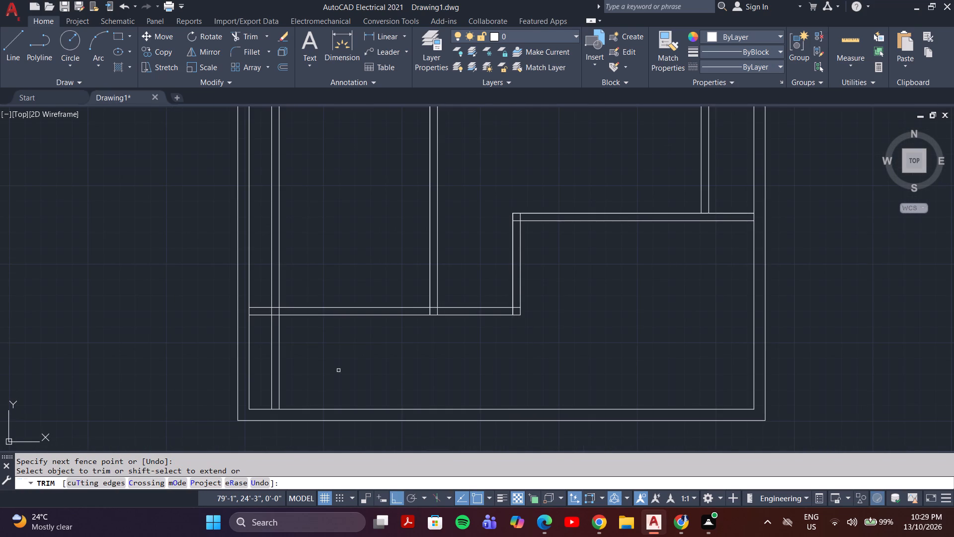
middle_drag(338, 370, 425, 357)
drag(405, 359, 356, 355)
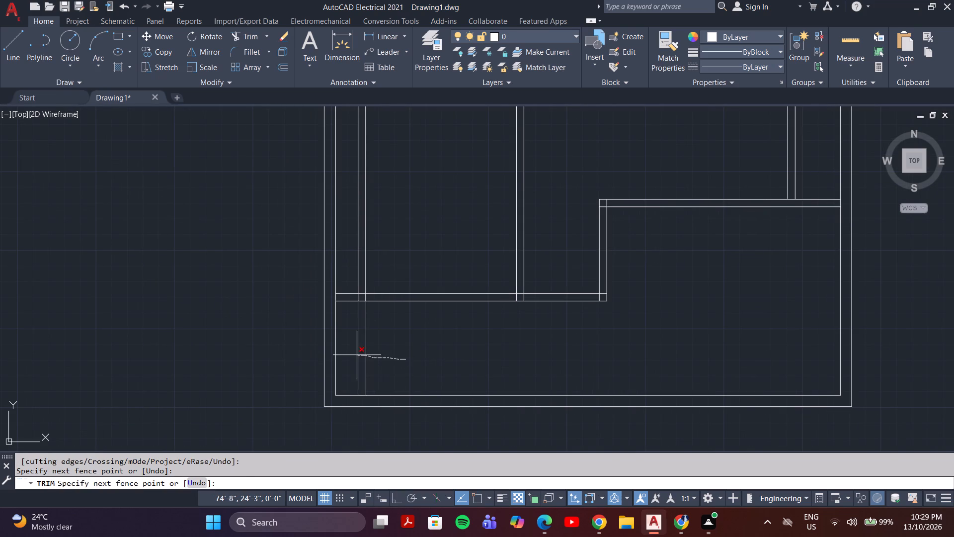
drag(356, 355, 352, 354)
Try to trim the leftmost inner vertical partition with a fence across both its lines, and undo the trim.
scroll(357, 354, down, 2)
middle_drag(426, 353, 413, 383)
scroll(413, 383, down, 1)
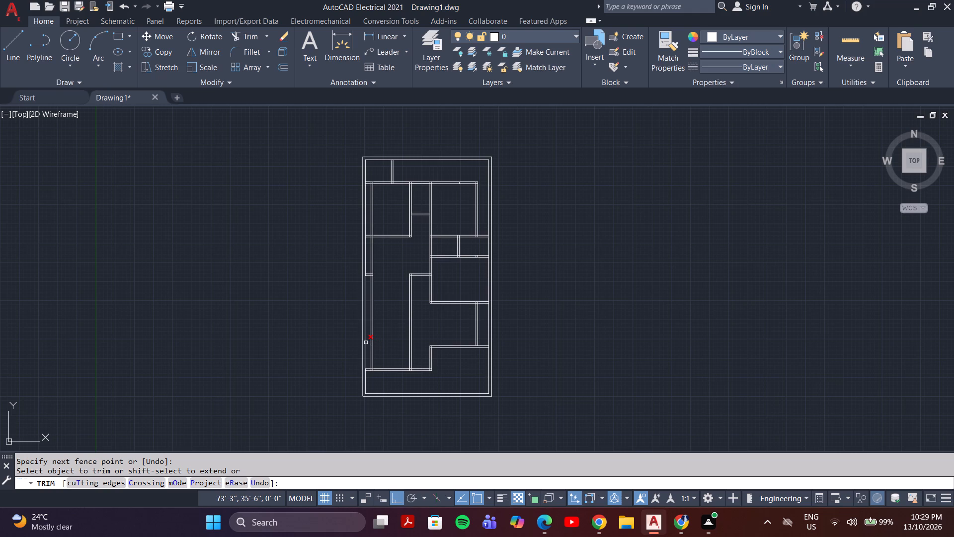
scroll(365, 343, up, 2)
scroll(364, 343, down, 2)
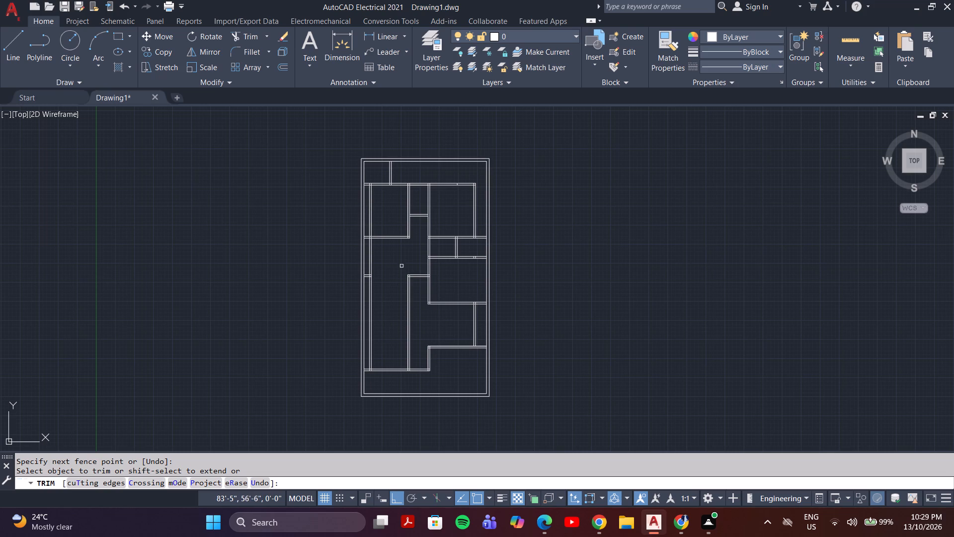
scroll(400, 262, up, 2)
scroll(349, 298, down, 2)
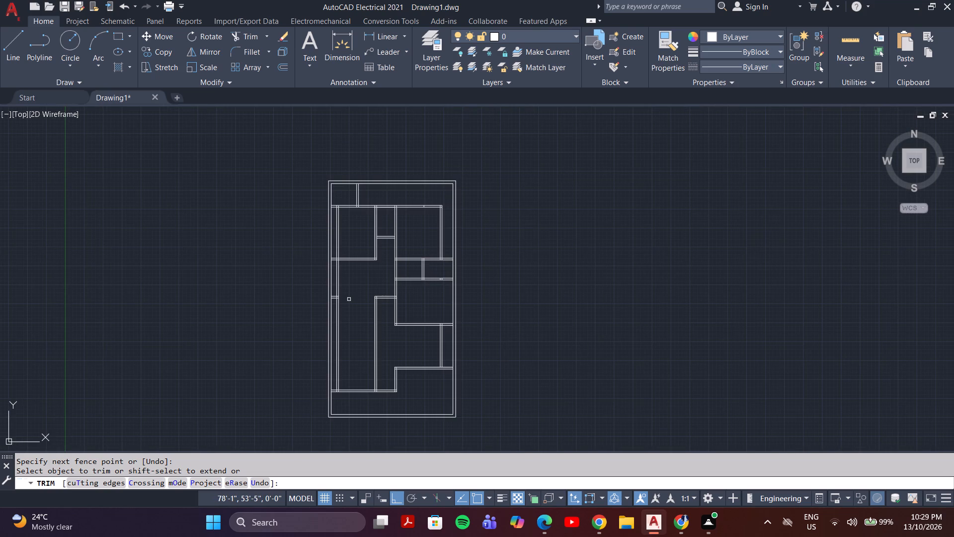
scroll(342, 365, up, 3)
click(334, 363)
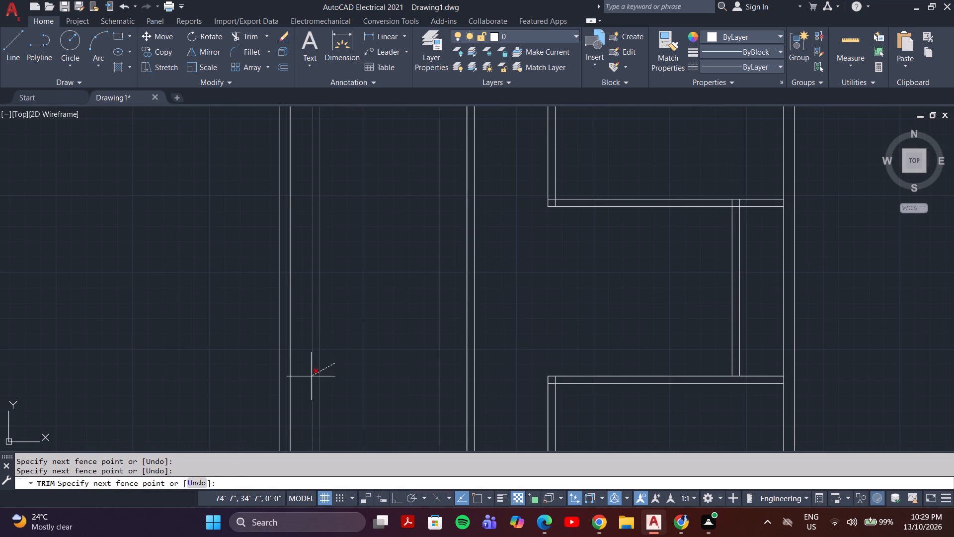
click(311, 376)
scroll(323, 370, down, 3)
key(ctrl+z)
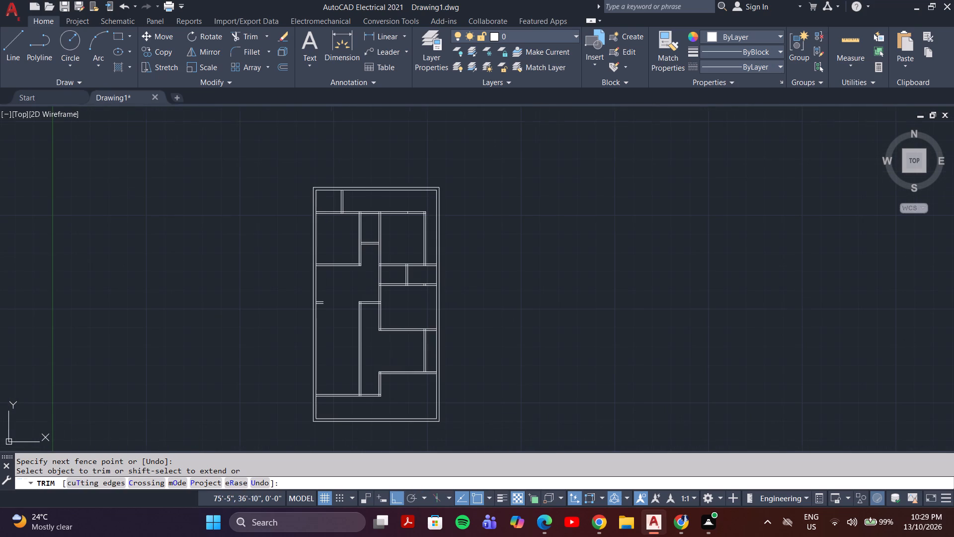
Trim both lines of the leftmost inner vertical partition between the short cross wall and the lower horizontal partition.
scroll(385, 244, down, 3)
middle_drag(397, 209, 399, 293)
scroll(401, 234, up, 2)
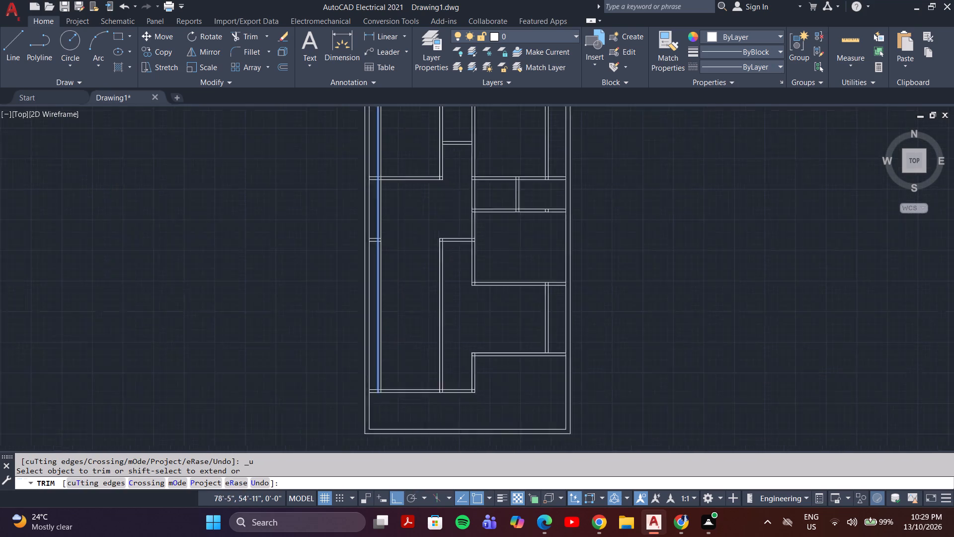
scroll(401, 234, up, 1)
key(Escape)
key(Escape)
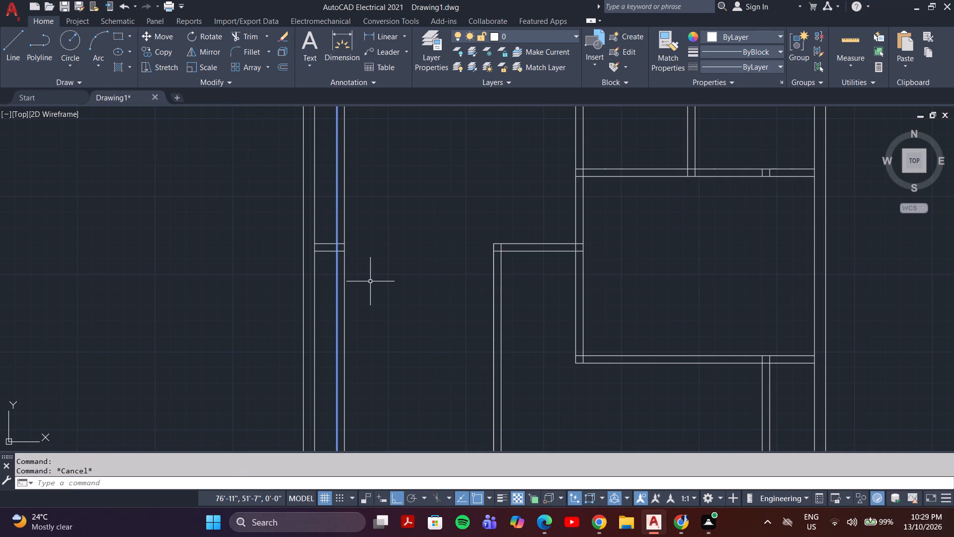
text(tr)
key(Return)
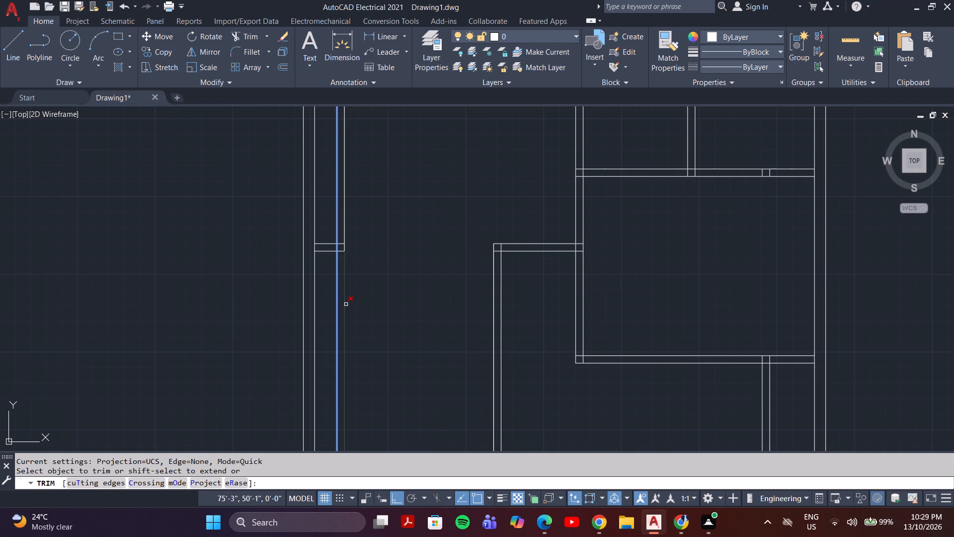
click(346, 304)
click(337, 299)
scroll(345, 306, down, 2)
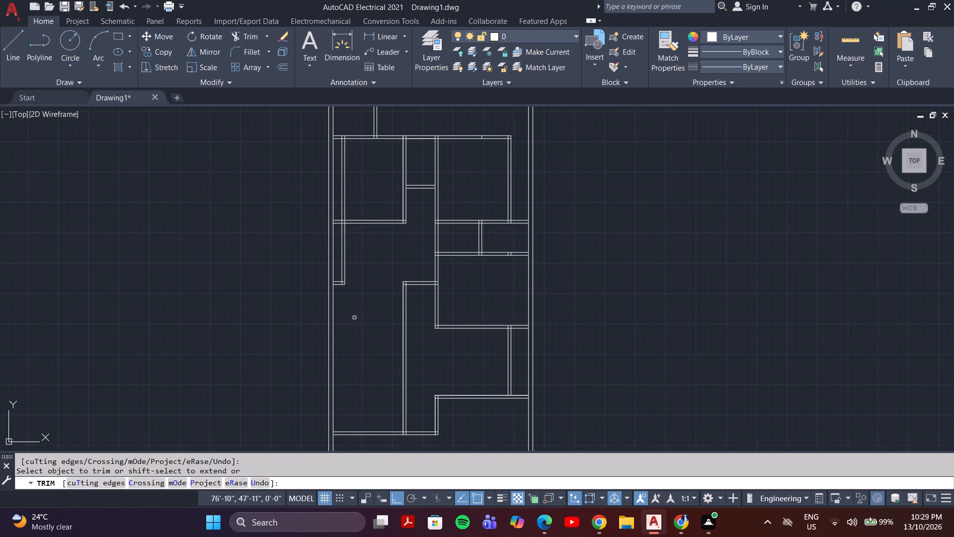
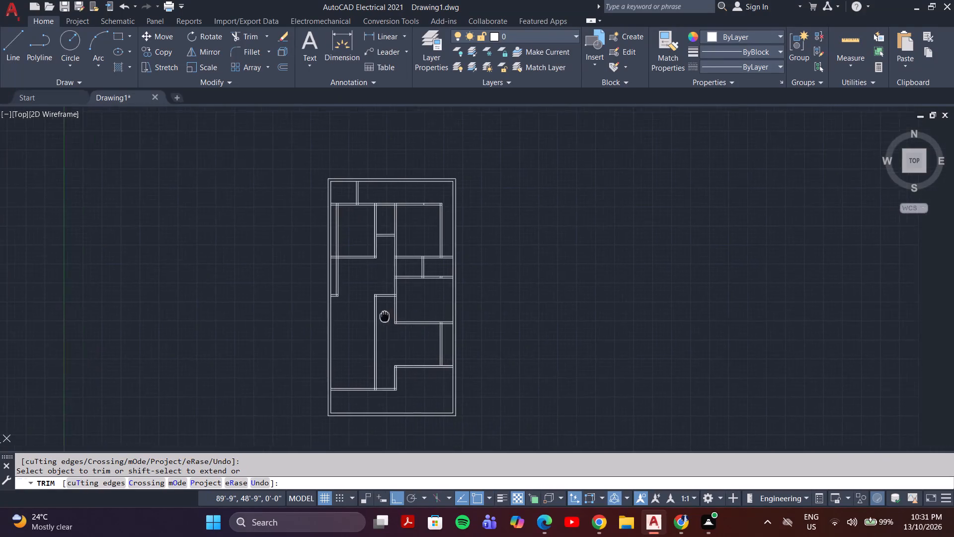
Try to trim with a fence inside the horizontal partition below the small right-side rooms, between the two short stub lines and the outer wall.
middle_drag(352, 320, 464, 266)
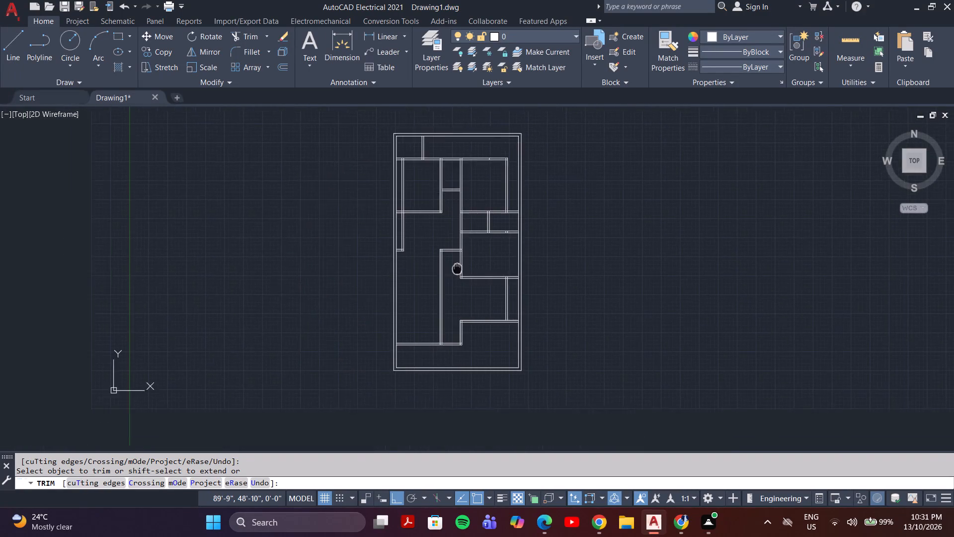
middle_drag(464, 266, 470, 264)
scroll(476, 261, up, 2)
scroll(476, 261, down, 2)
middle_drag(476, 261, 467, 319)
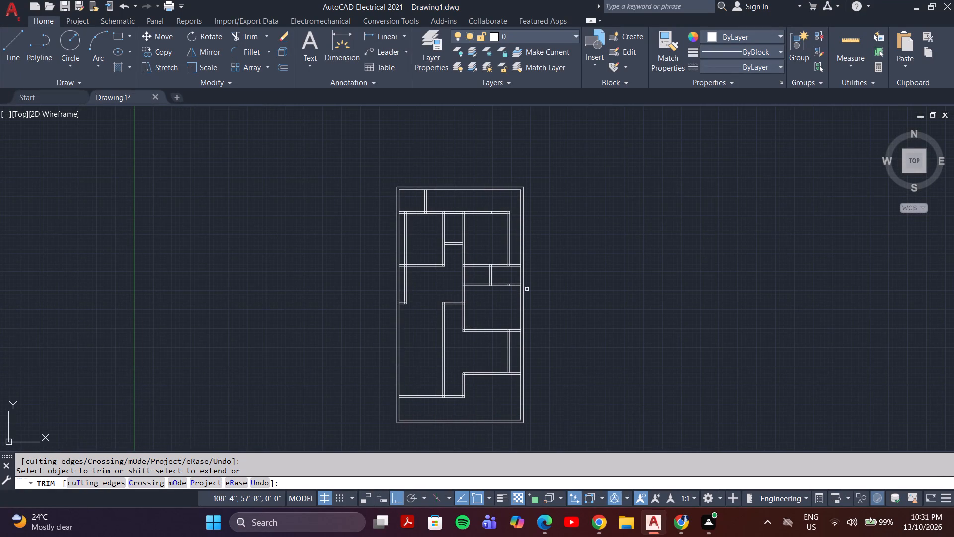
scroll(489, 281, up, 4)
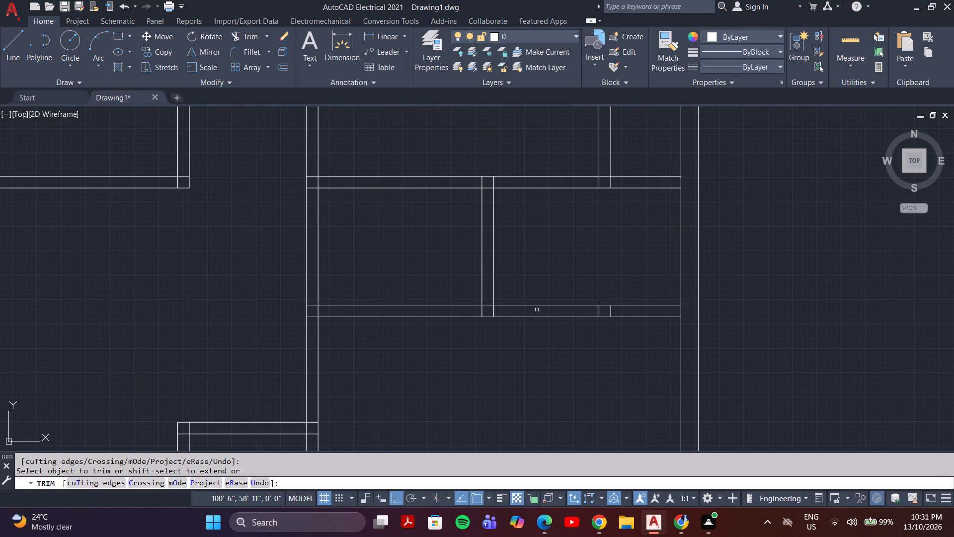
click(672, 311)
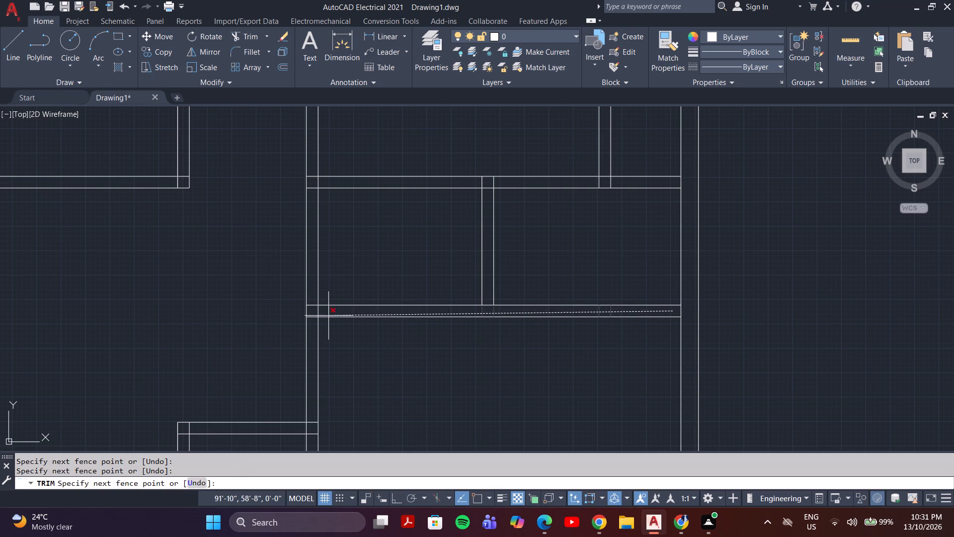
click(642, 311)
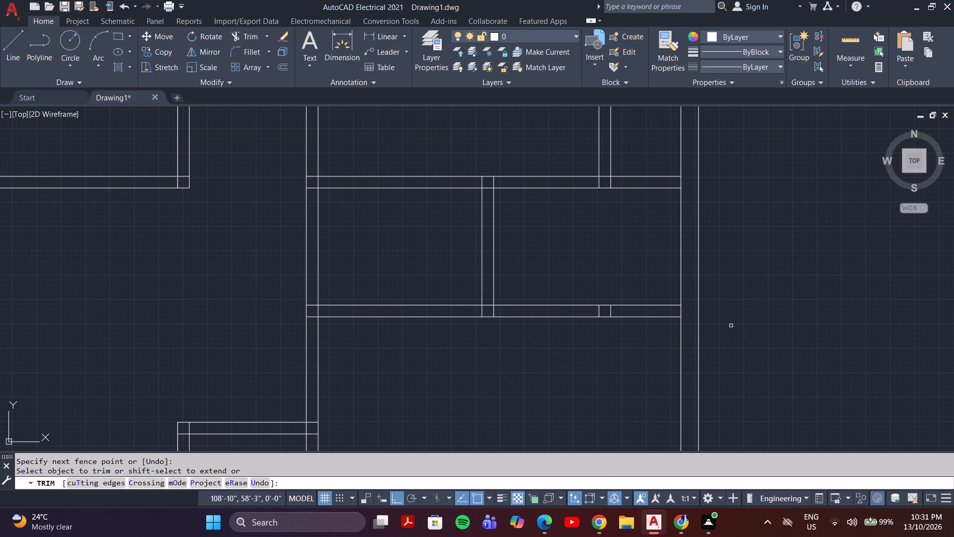
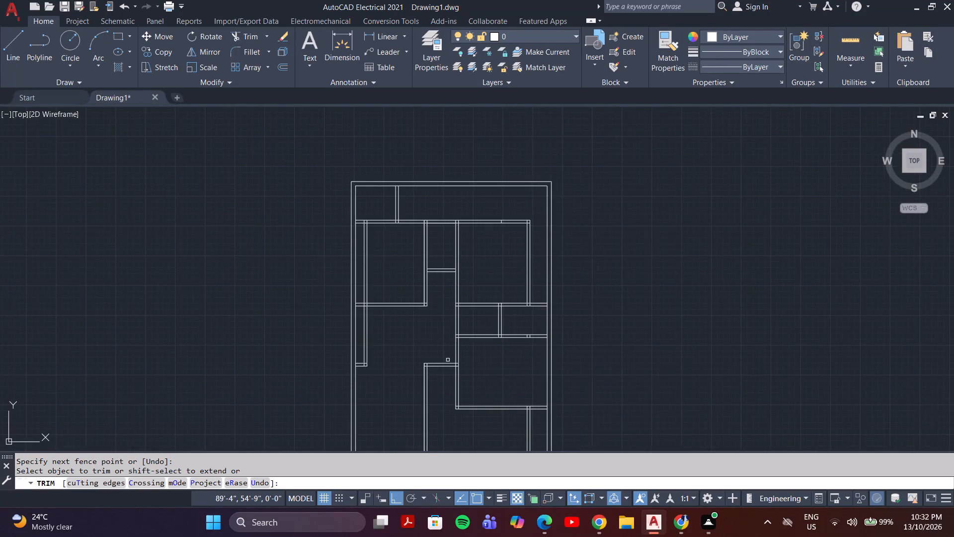
Inspect the partitions and wall junctions in the lower half of the floor plan for surplus lines still needing trimming.
middle_drag(450, 360, 496, 293)
scroll(487, 324, up, 3)
scroll(487, 324, down, 4)
middle_click(570, 268)
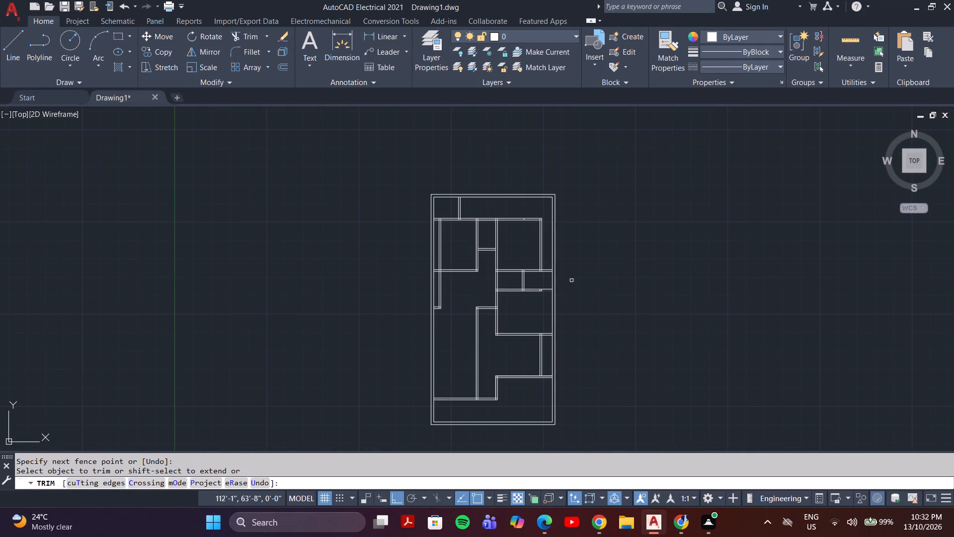
middle_drag(518, 340, 597, 284)
scroll(578, 285, up, 5)
middle_drag(575, 298, 575, 301)
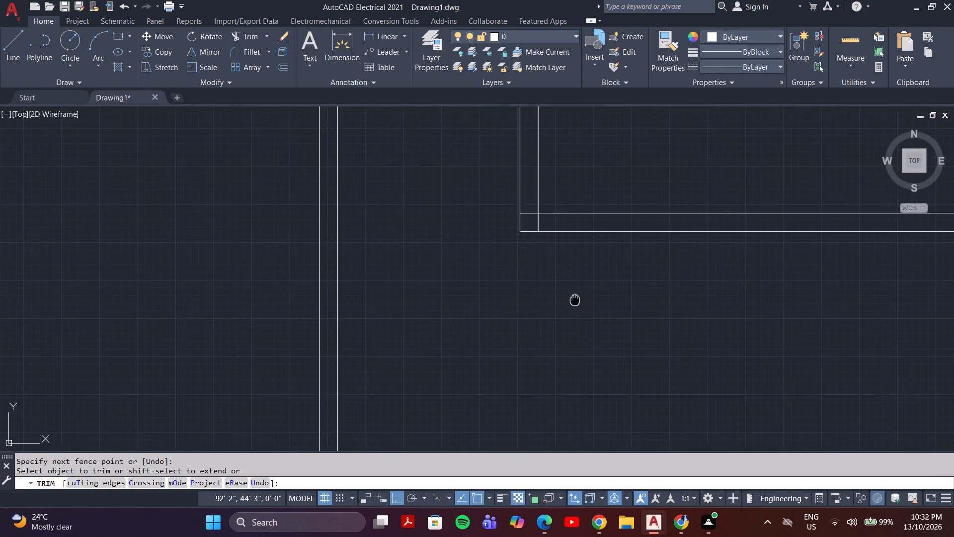
middle_drag(575, 301, 692, 113)
scroll(683, 126, down, 2)
middle_drag(653, 170, 564, 270)
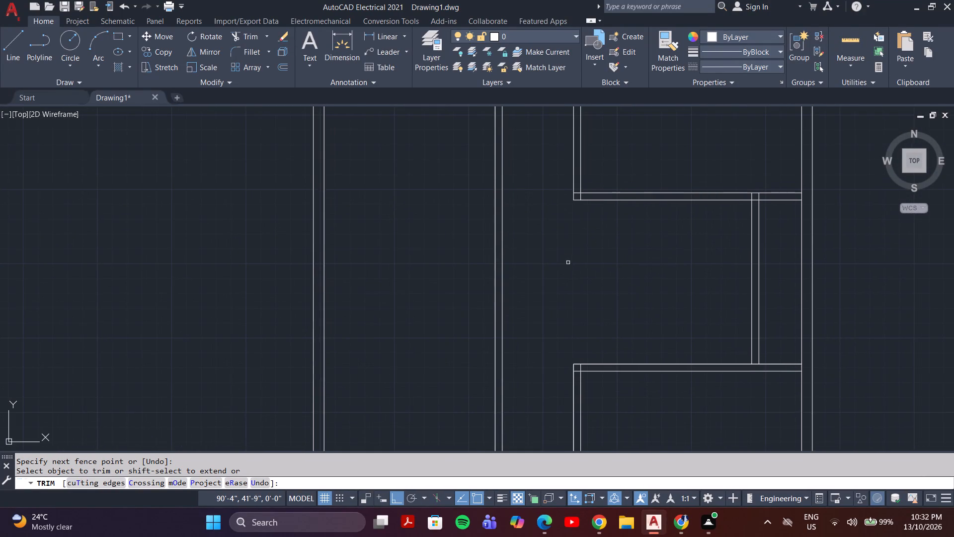
middle_click(568, 263)
middle_drag(591, 325, 597, 280)
middle_drag(596, 262, 583, 293)
middle_drag(585, 273, 620, 277)
middle_drag(658, 269, 625, 279)
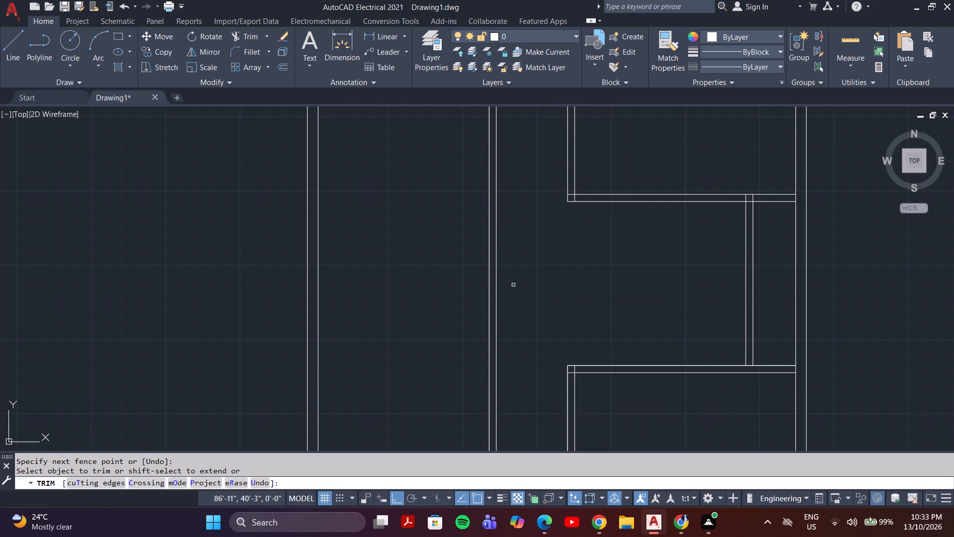
middle_drag(531, 302, 635, 274)
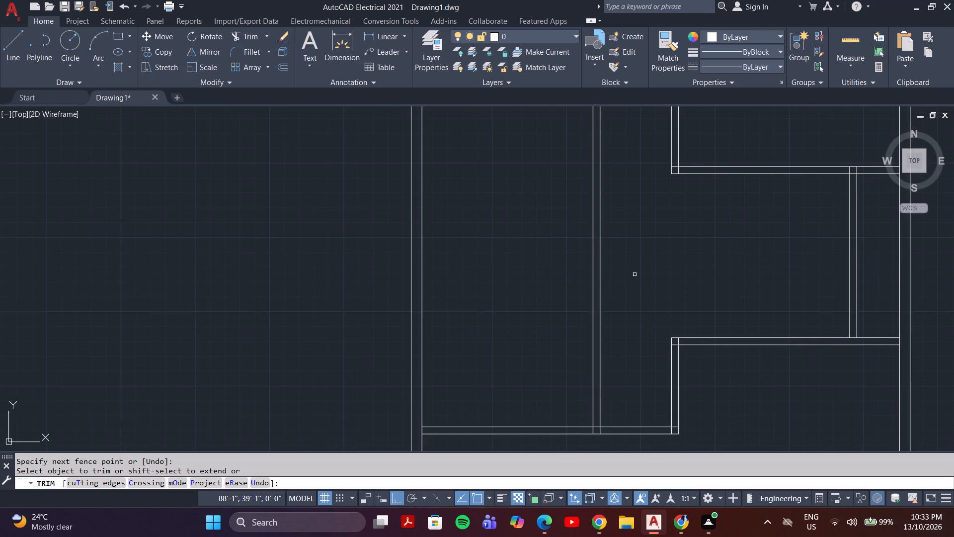
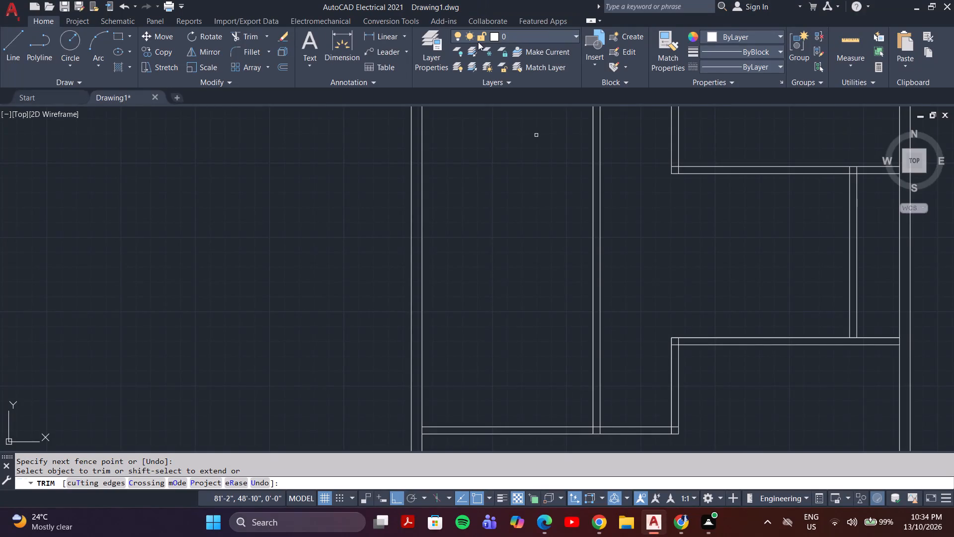
Offset the upper line of the lower-left horizontal partition 13' upward into the plan.
scroll(561, 101, down, 2)
middle_drag(637, 192, 581, 301)
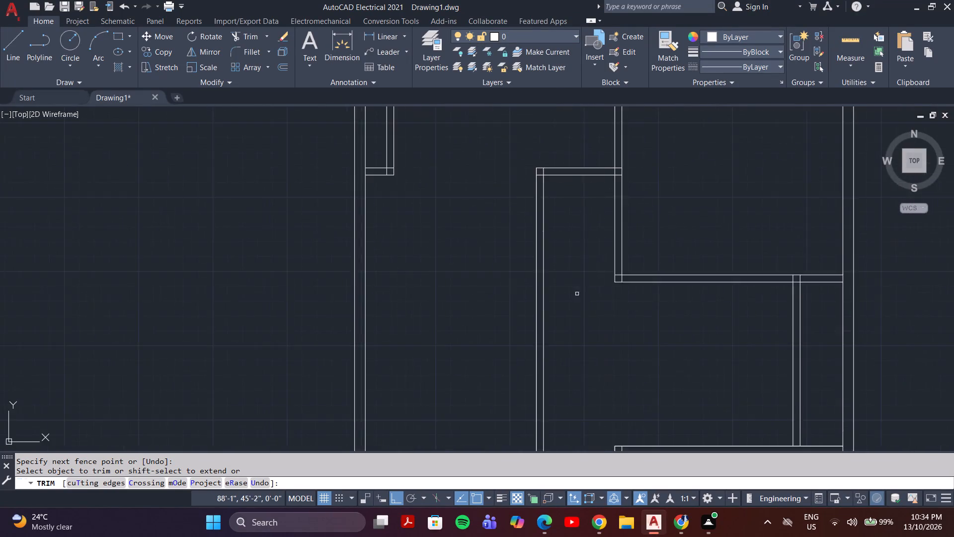
scroll(577, 290, down, 2)
middle_drag(577, 290, 568, 255)
middle_drag(580, 333, 573, 287)
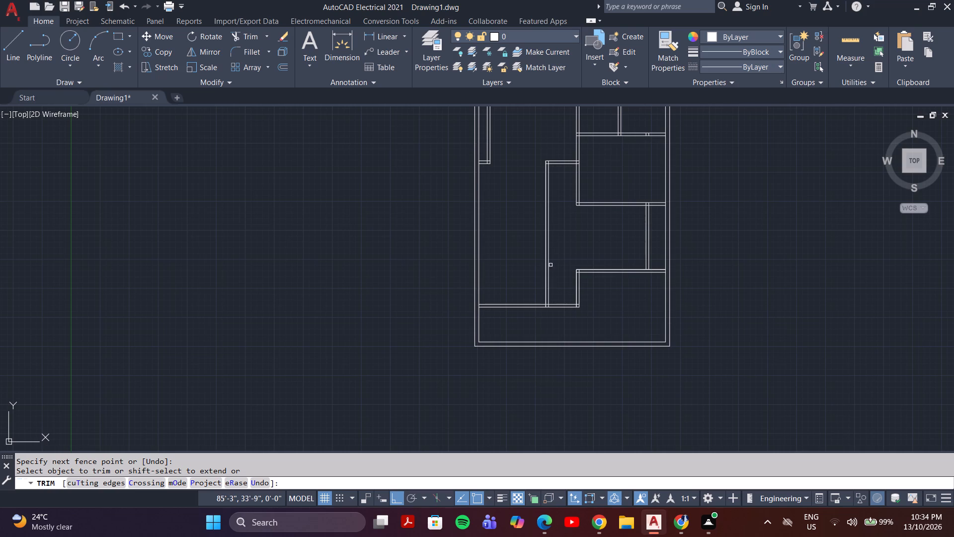
key(Escape)
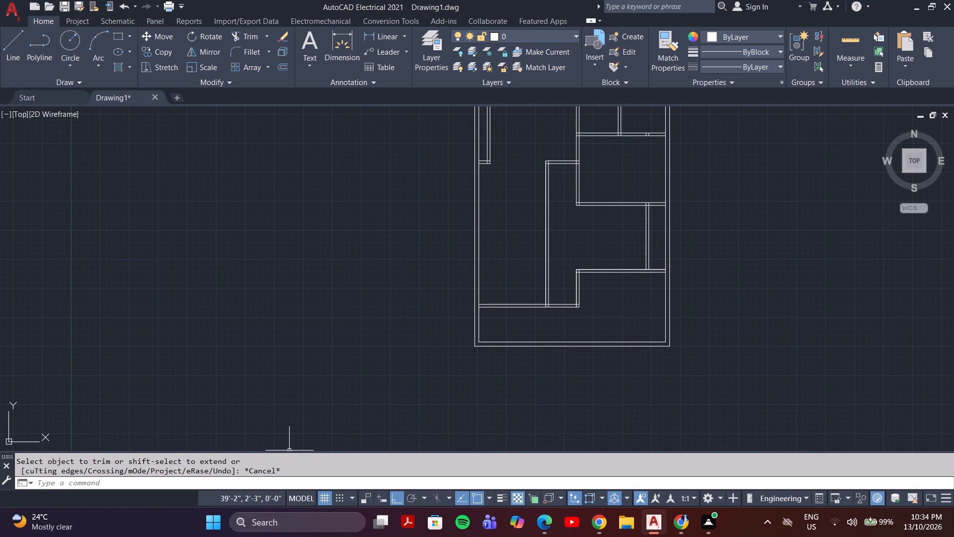
key(o)
key(Return)
text(13')
key(Return)
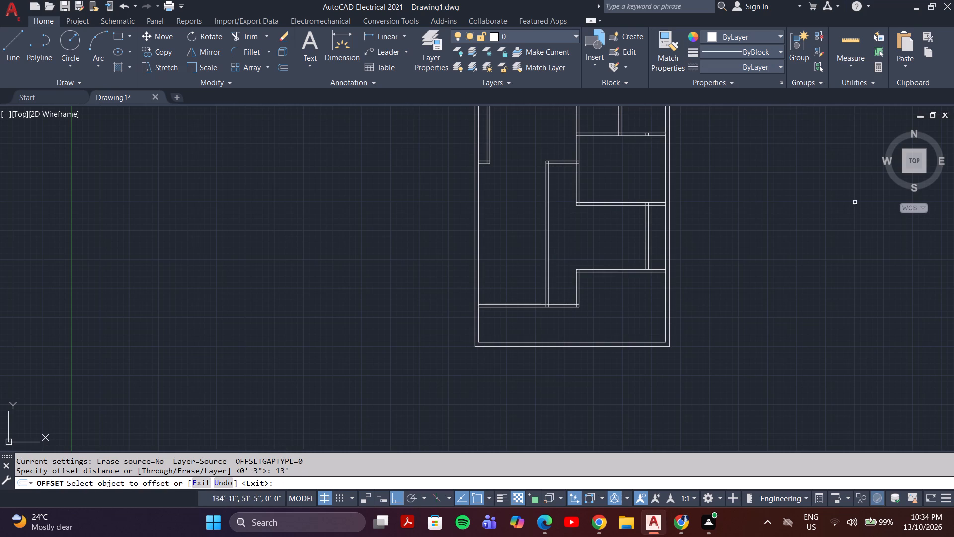
scroll(469, 302, up, 3)
click(519, 311)
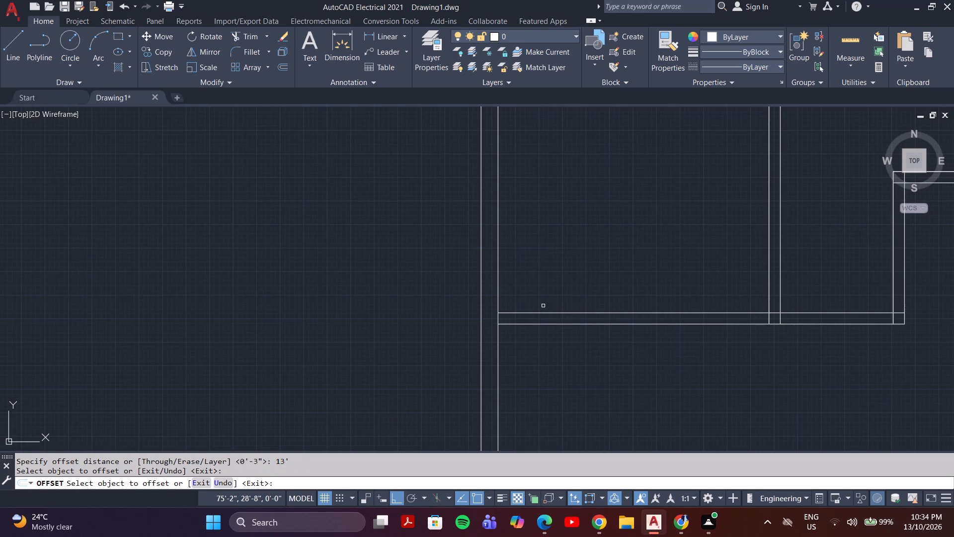
click(543, 312)
scroll(568, 204, down, 3)
middle_drag(571, 195, 559, 272)
click(558, 252)
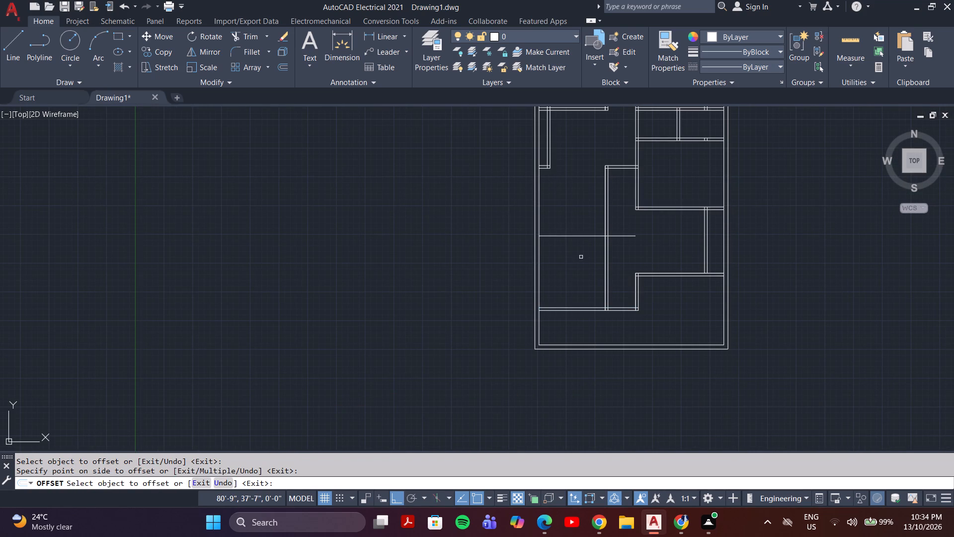
key(Escape)
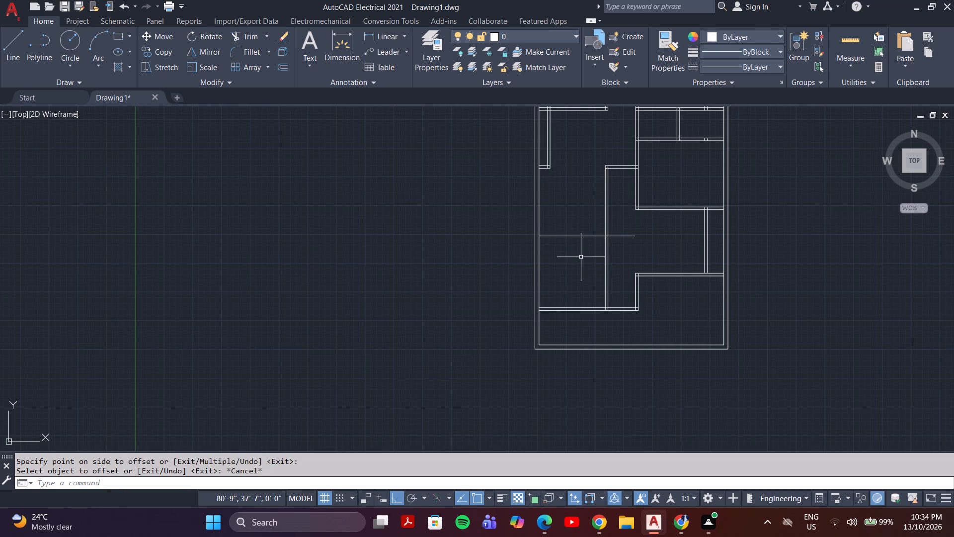
Offset the new horizontal line in the lower-left room 6" upward to form the partition's thickness.
key(o)
key(Return)
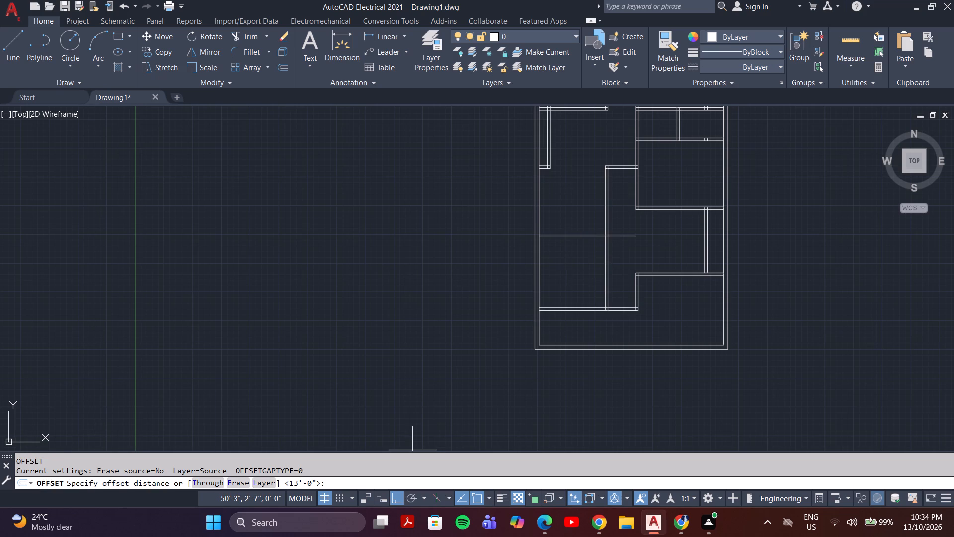
click(345, 481)
key(o)
key(Return)
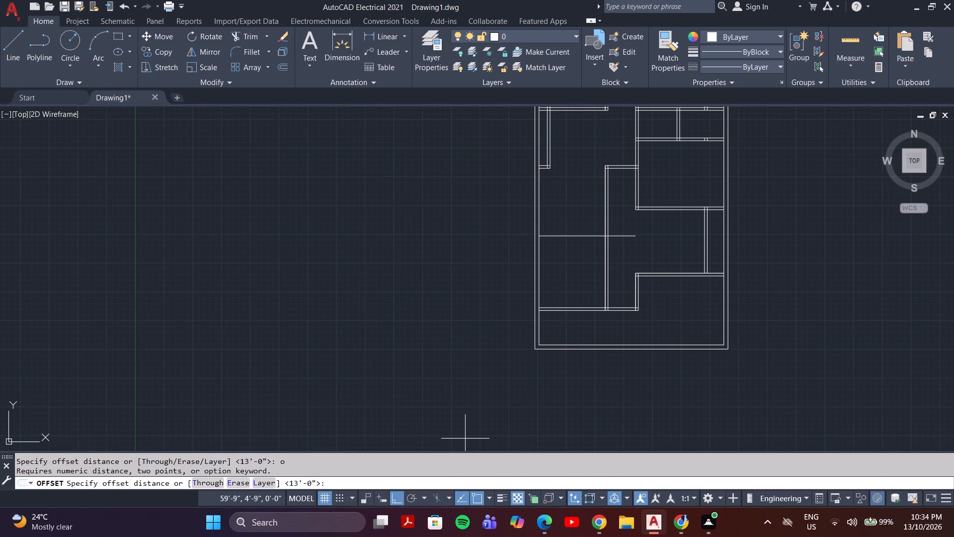
key(6)
key(shift+quotedbl)
key(Return)
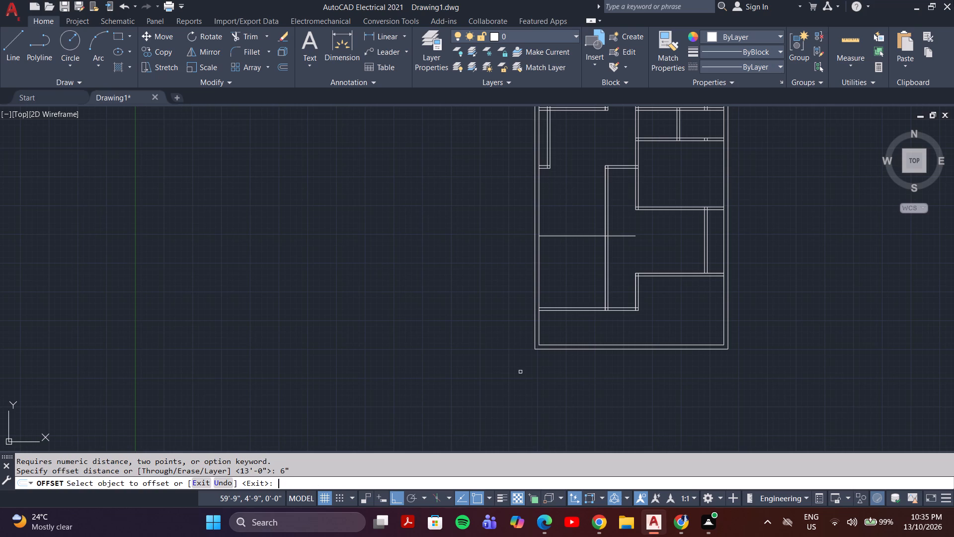
scroll(549, 229, up, 3)
click(582, 242)
click(585, 222)
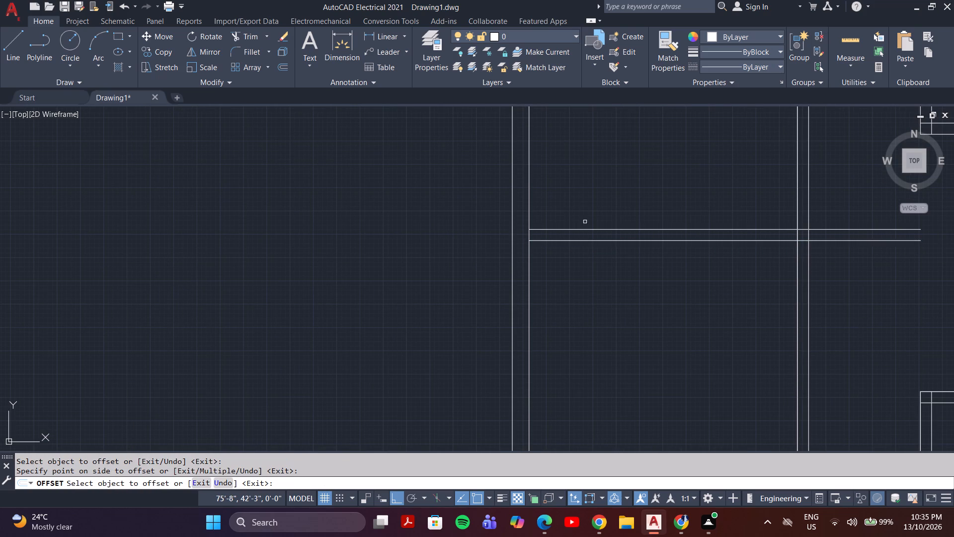
key(Escape)
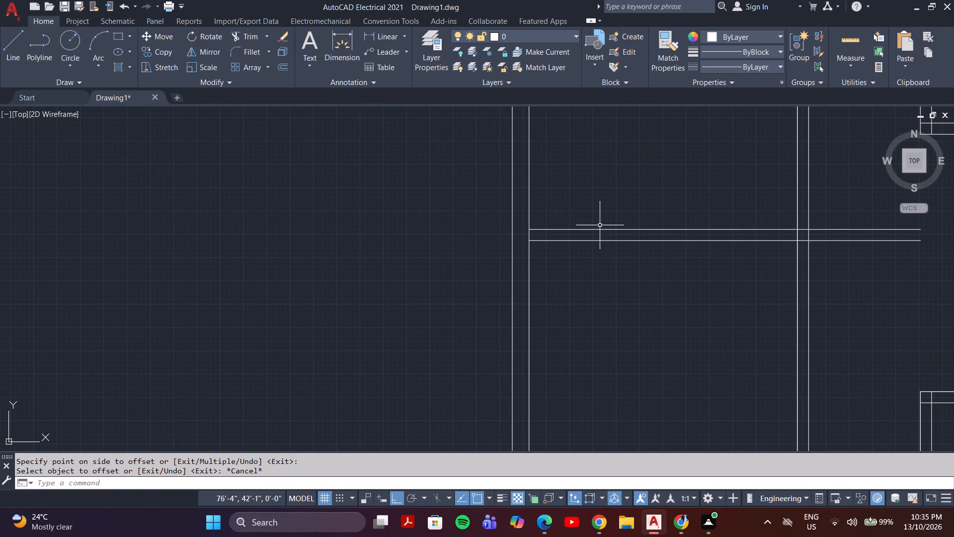
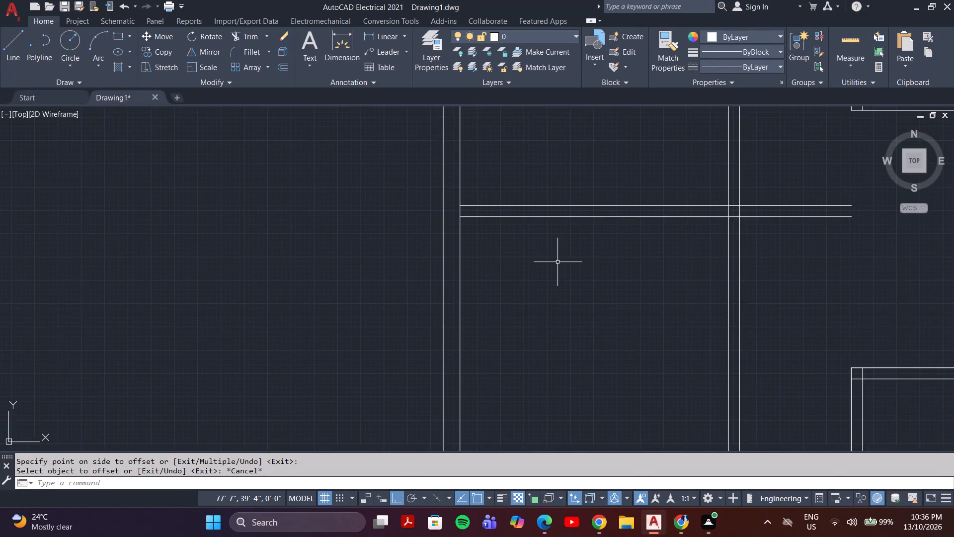
Examine the partition layout across the floor plan, including the new horizontal partition in the lower-left area.
scroll(557, 262, down, 1)
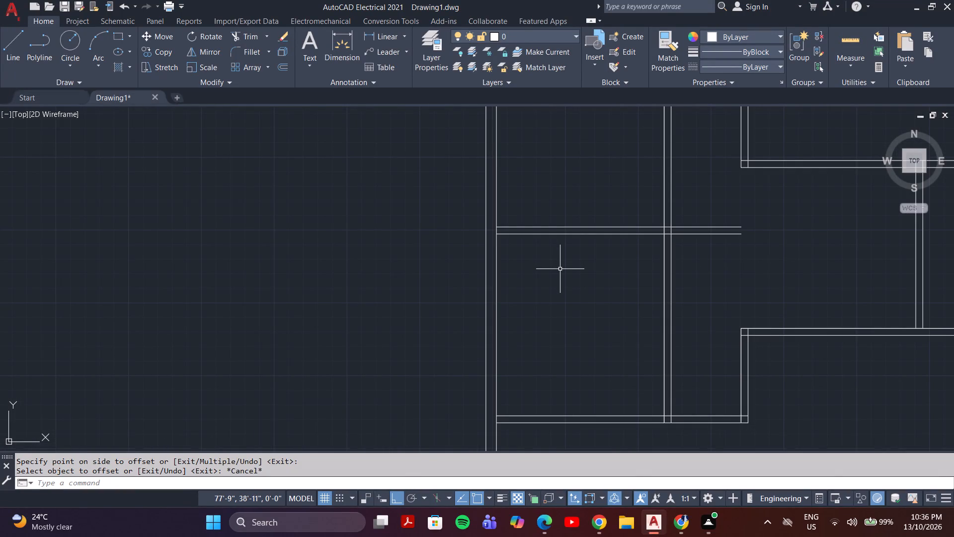
middle_drag(560, 269, 520, 258)
scroll(530, 260, down, 2)
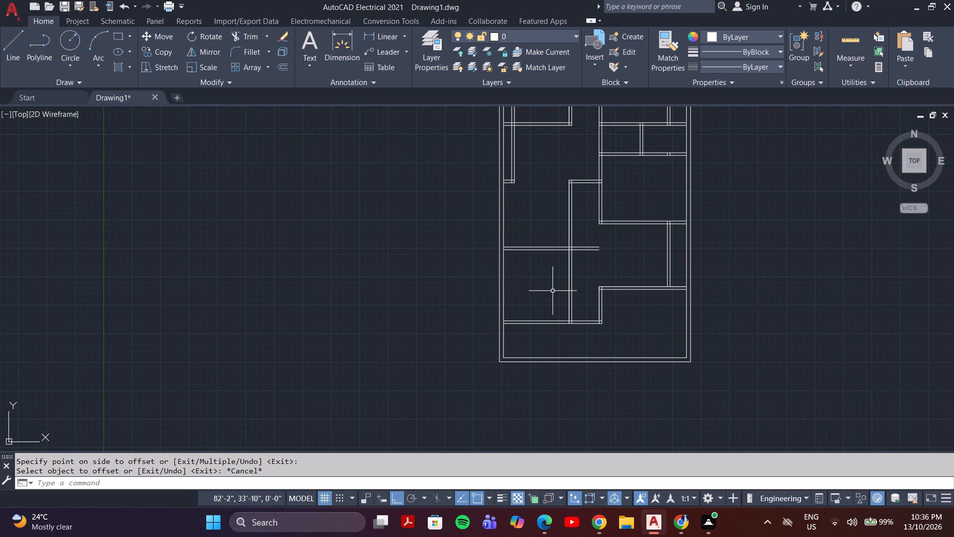
middle_drag(583, 303, 585, 283)
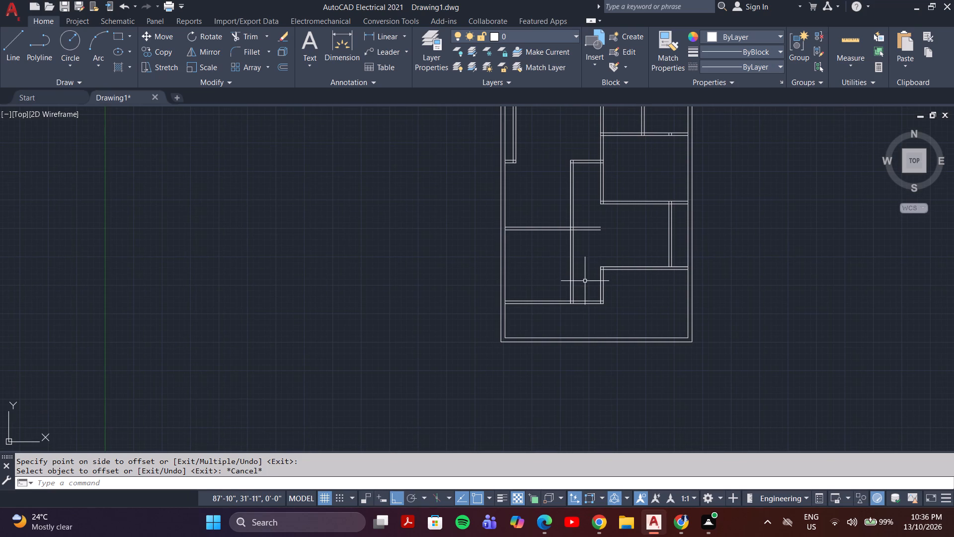
scroll(592, 275, up, 2)
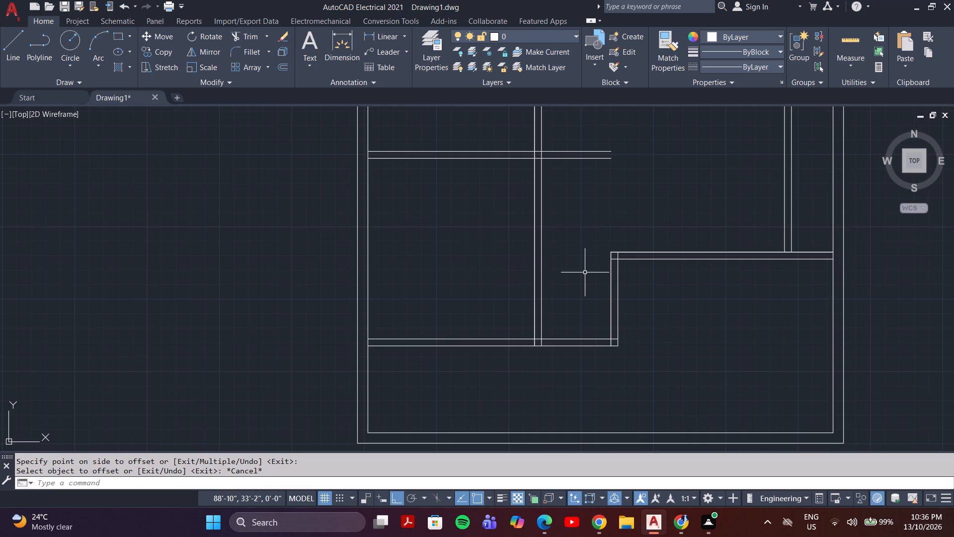
scroll(584, 271, down, 1)
middle_drag(582, 234, 568, 303)
scroll(566, 277, down, 1)
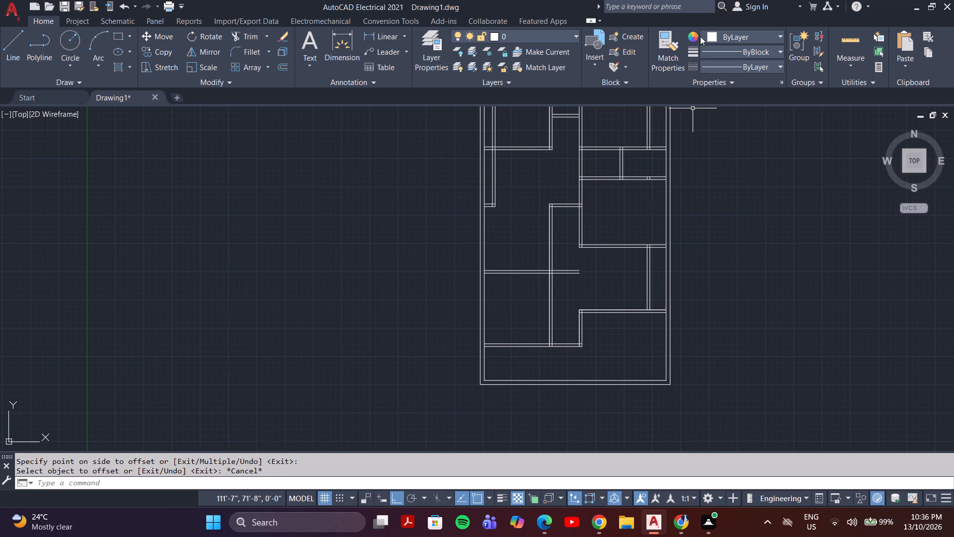
middle_drag(673, 186, 589, 216)
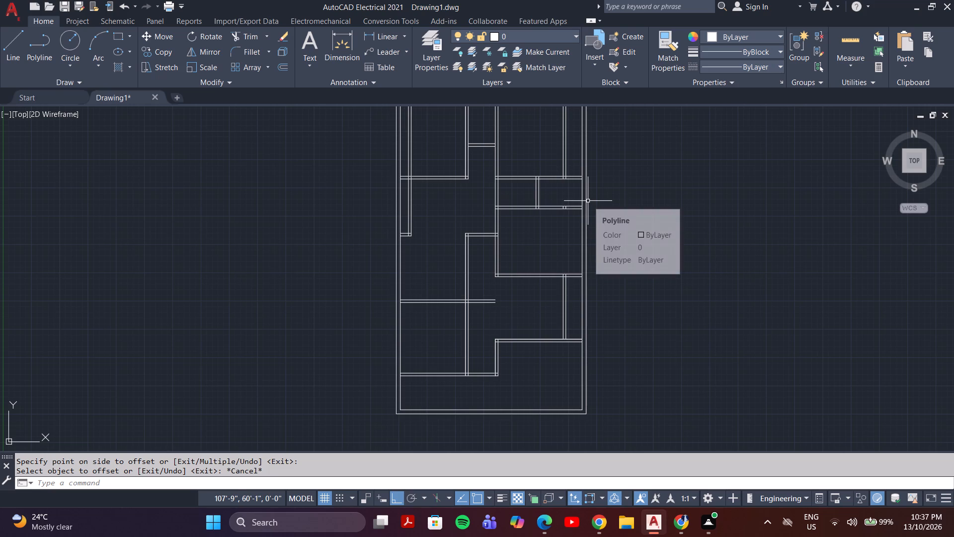
middle_drag(588, 201, 546, 201)
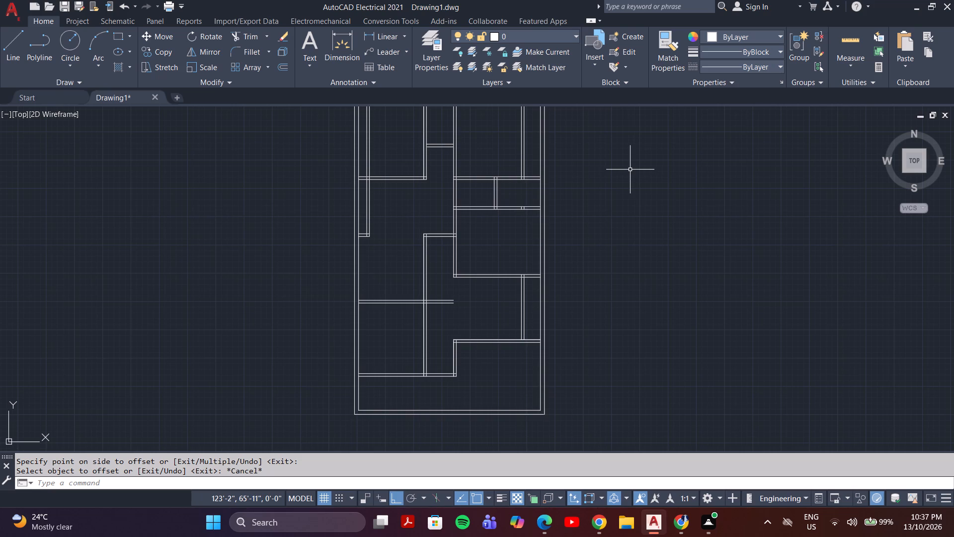
middle_drag(630, 170, 637, 210)
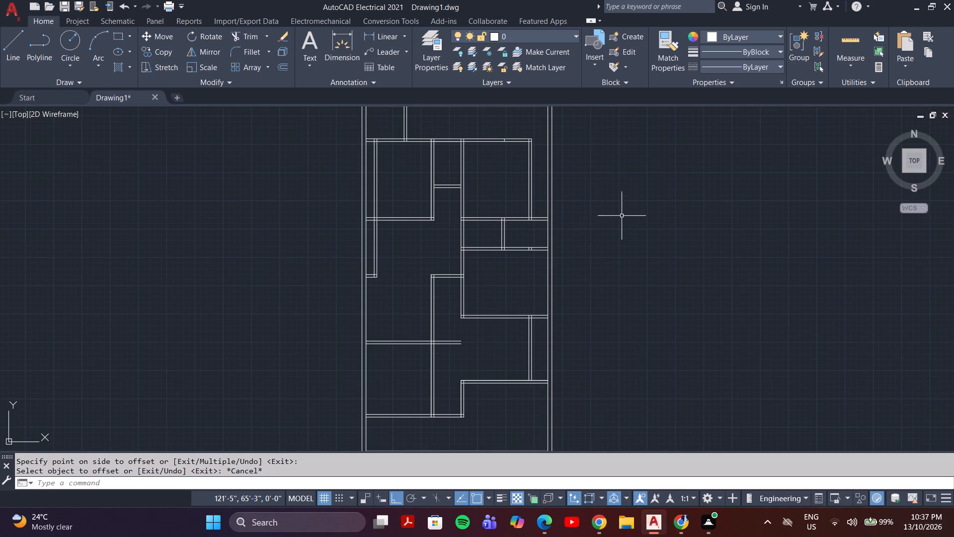
middle_drag(604, 237, 660, 242)
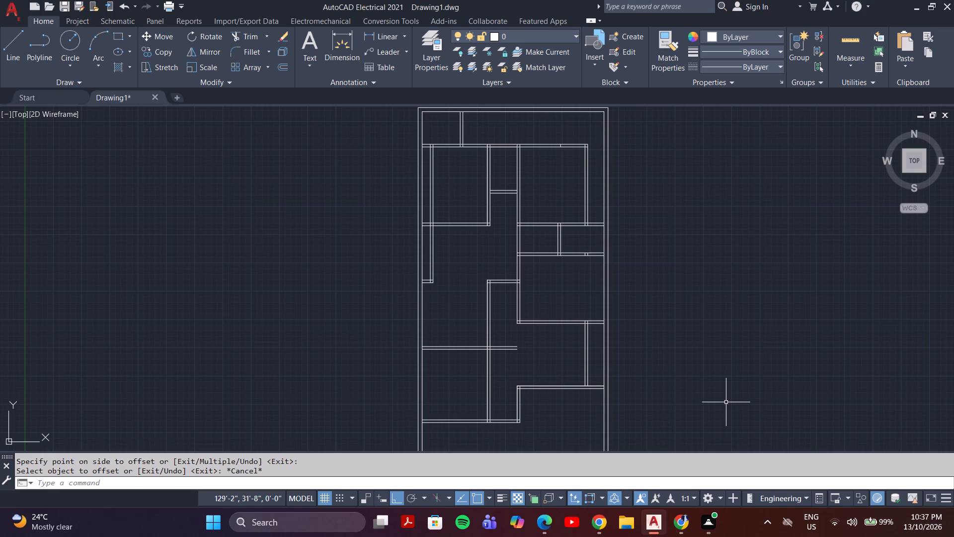
middle_drag(543, 258, 566, 180)
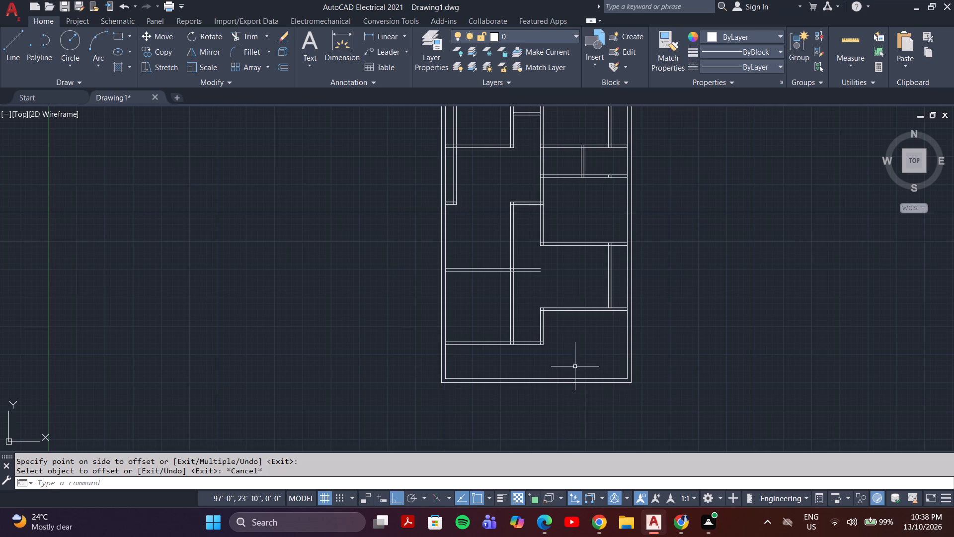
middle_drag(593, 325, 566, 323)
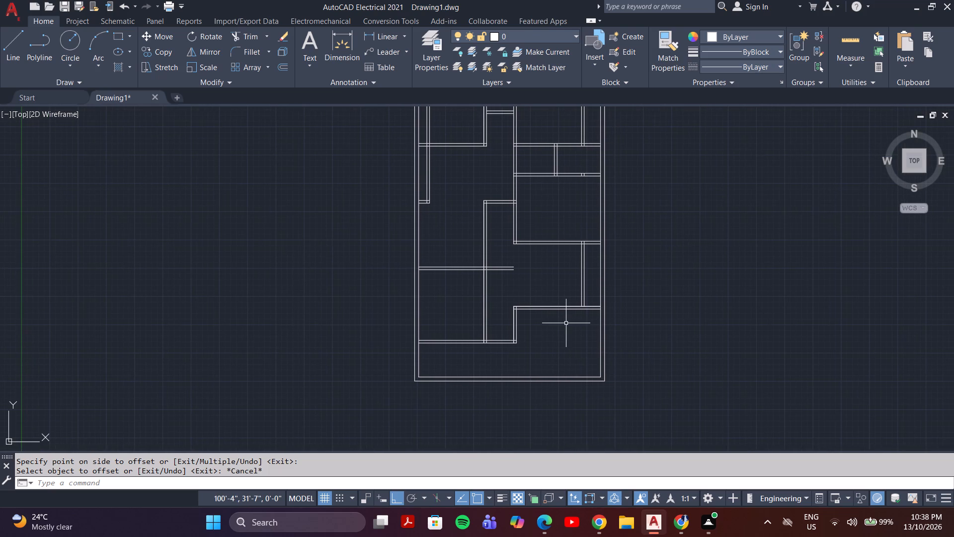
Trim both lines of the new lower-left horizontal partition where they extend right past the vertical partition.
scroll(498, 315, up, 4)
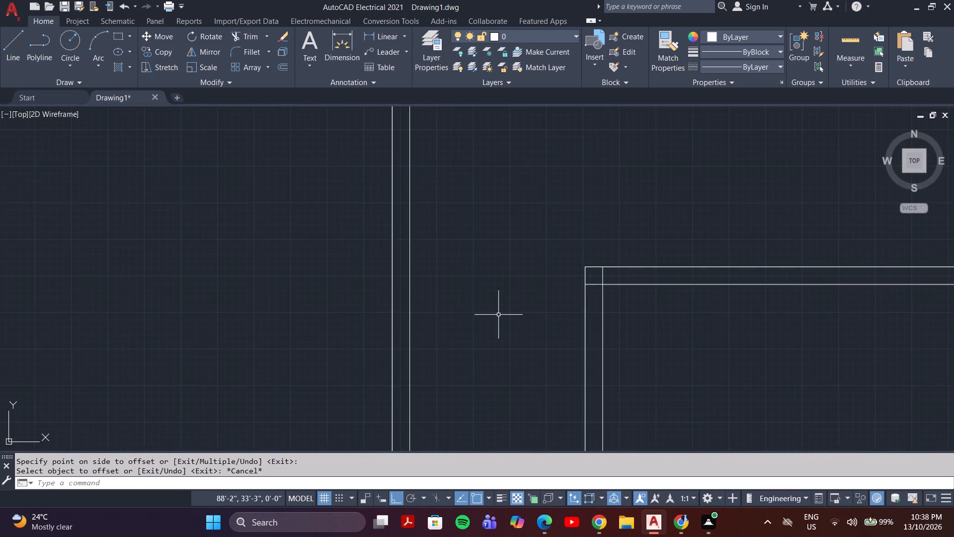
scroll(498, 315, down, 3)
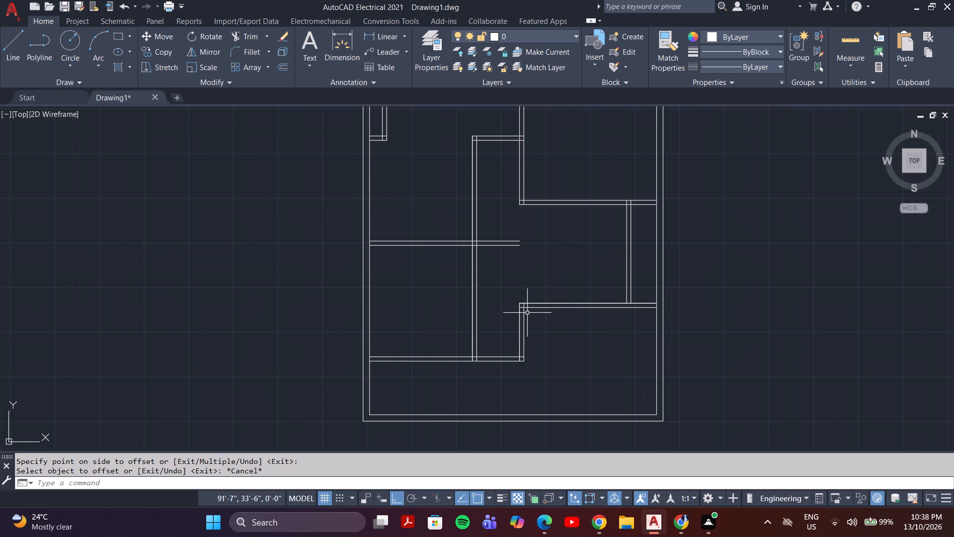
key(Escape)
text(tr)
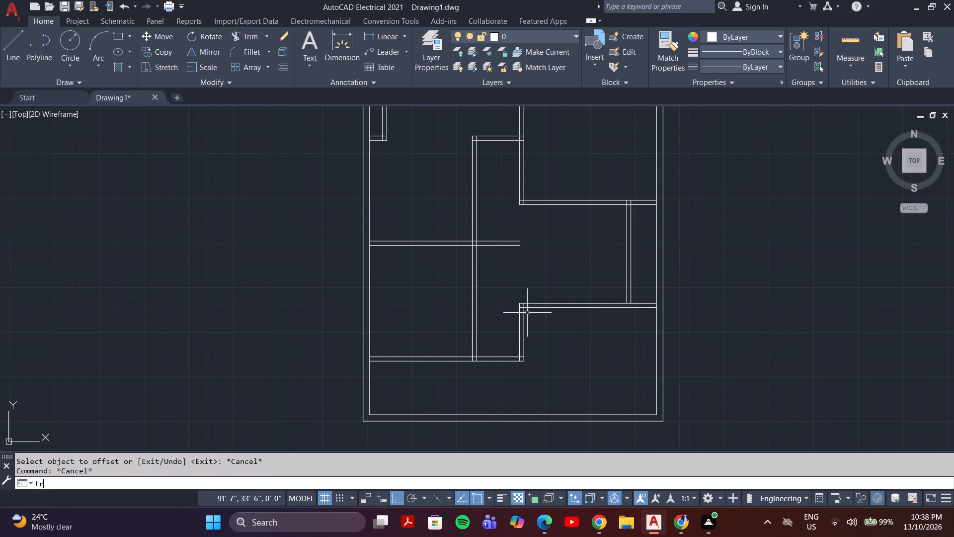
key(Return)
drag(496, 254, 498, 222)
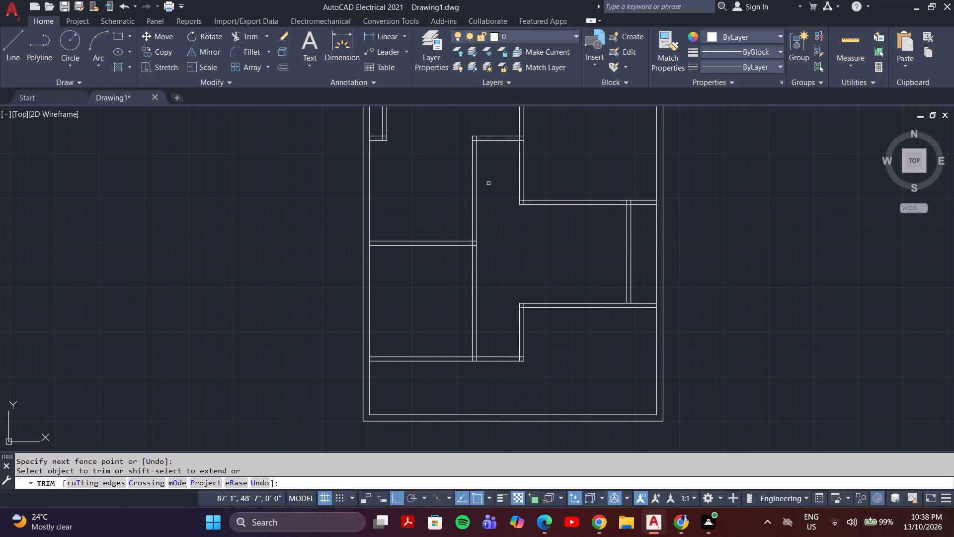
Trim the central vertical partition's two lines between the new lower-left horizontal partition and the short horizontal partition above it.
scroll(488, 183, down, 2)
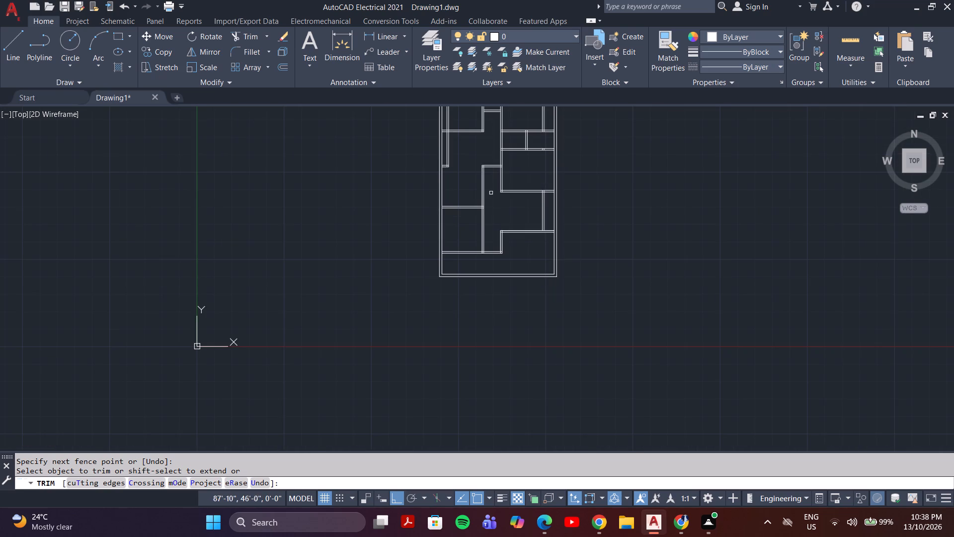
middle_drag(501, 223, 519, 201)
scroll(519, 213, up, 2)
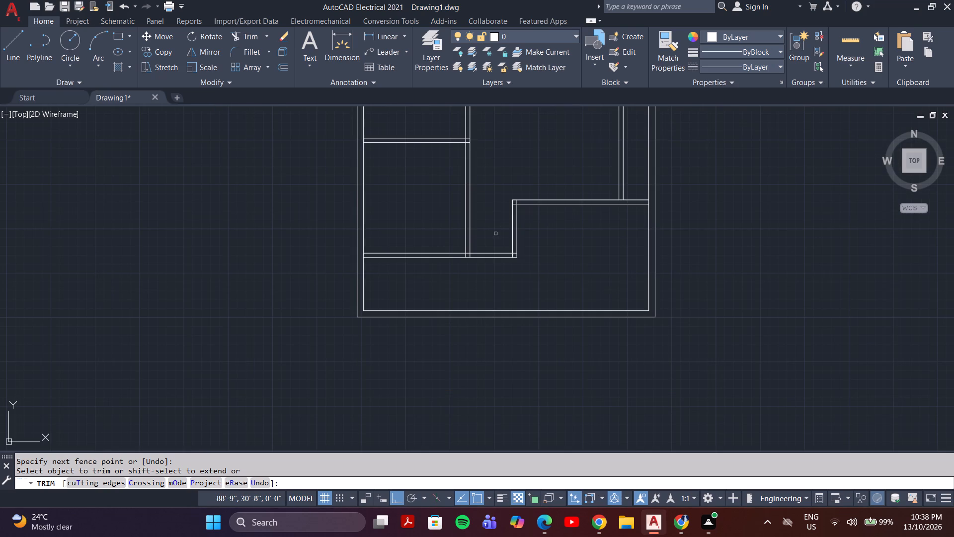
middle_drag(475, 185, 472, 220)
scroll(472, 220, up, 1)
scroll(474, 220, down, 1)
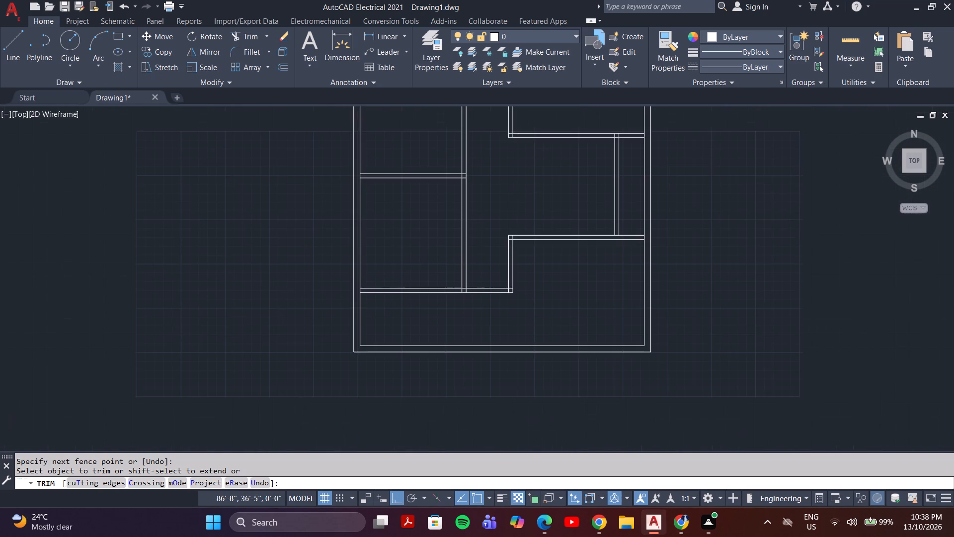
middle_drag(474, 220, 465, 241)
scroll(473, 224, down, 2)
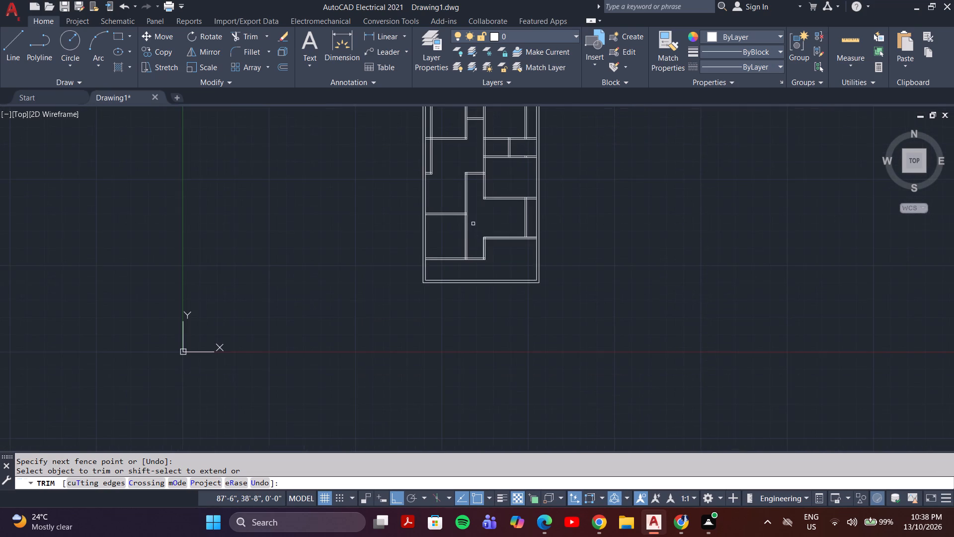
middle_drag(473, 223, 474, 267)
middle_drag(426, 212, 464, 229)
scroll(467, 216, up, 3)
scroll(482, 213, down, 2)
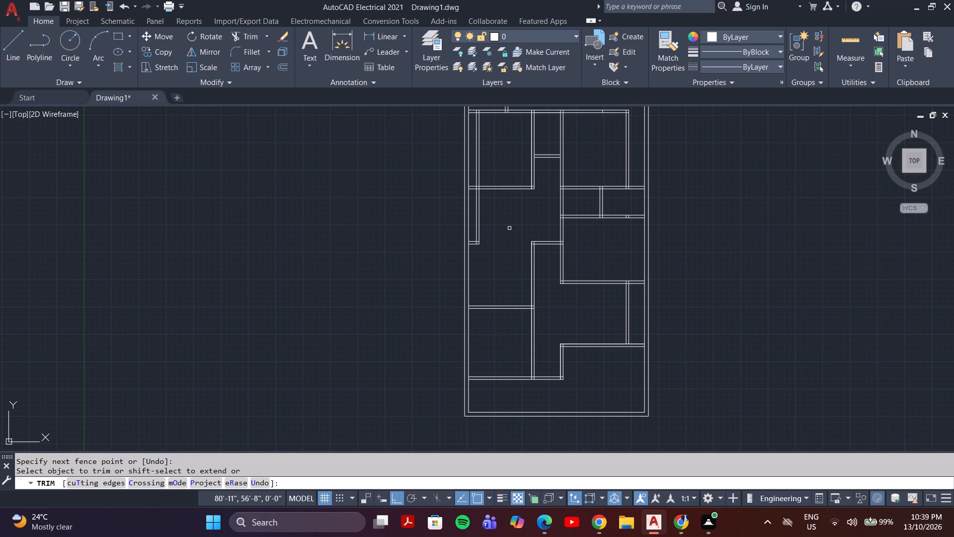
click(553, 274)
click(520, 276)
Examine the whole floor plan's room layout, from the lower rooms up to the top outer wall.
scroll(521, 278, down, 2)
middle_drag(544, 295, 517, 273)
scroll(513, 232, up, 2)
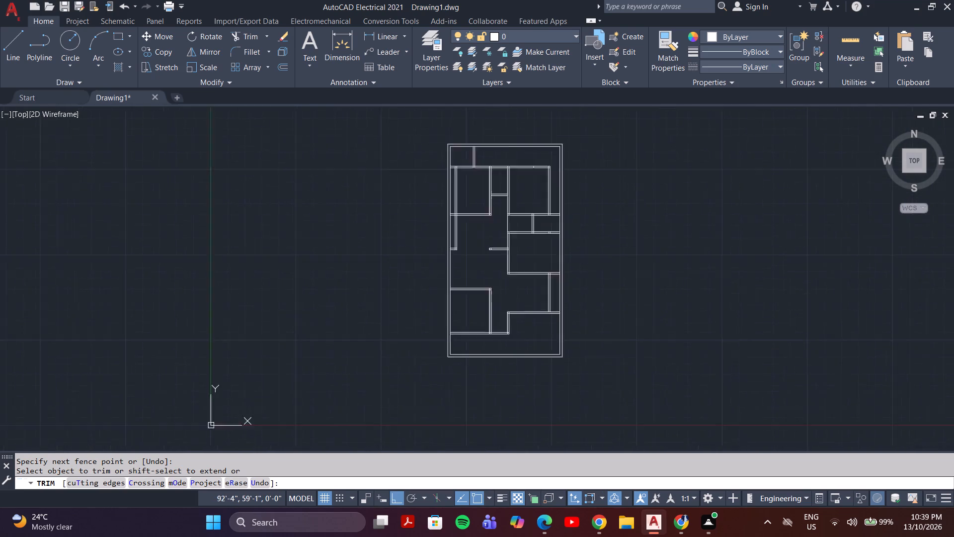
scroll(513, 231, up, 2)
scroll(512, 232, down, 3)
middle_drag(535, 346, 519, 346)
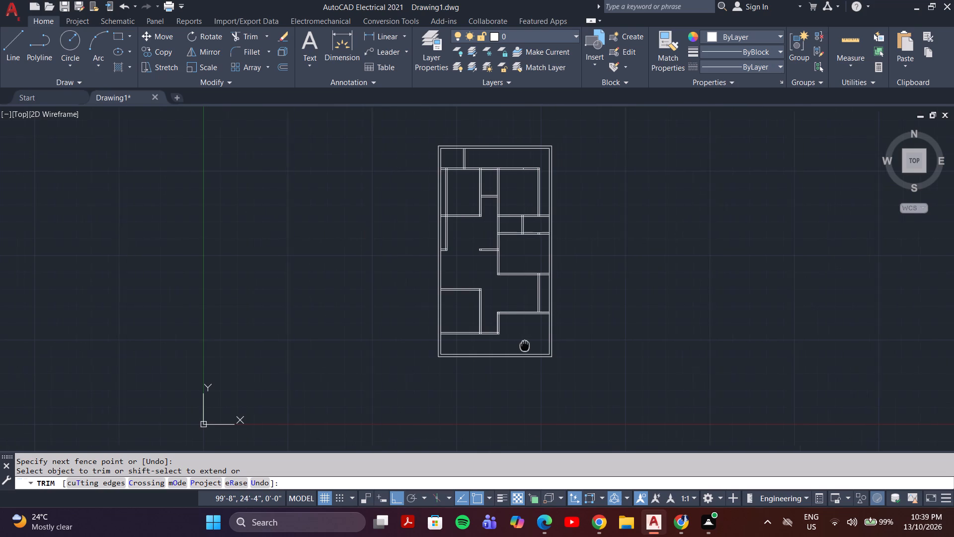
middle_drag(519, 346, 511, 345)
middle_drag(495, 268, 455, 278)
scroll(472, 316, up, 3)
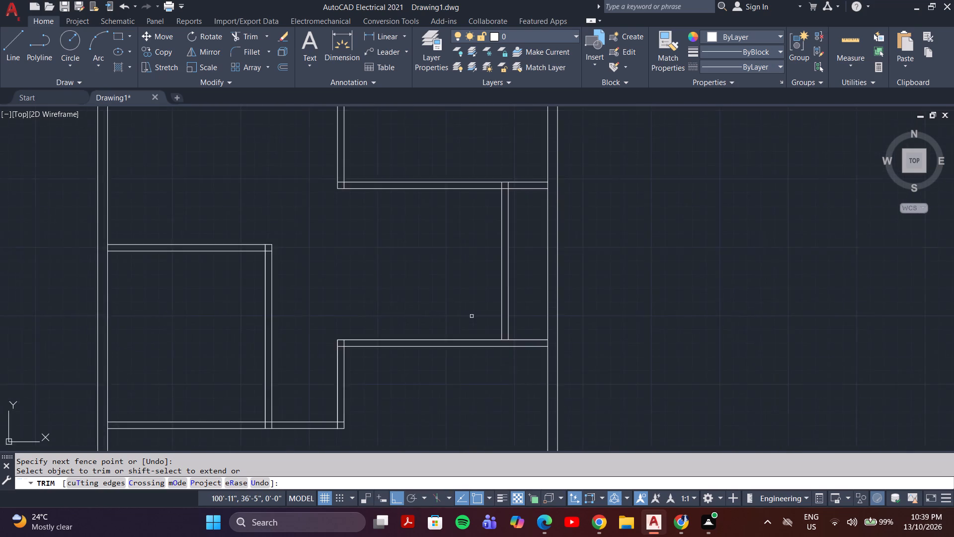
scroll(472, 316, down, 2)
middle_drag(457, 357, 487, 362)
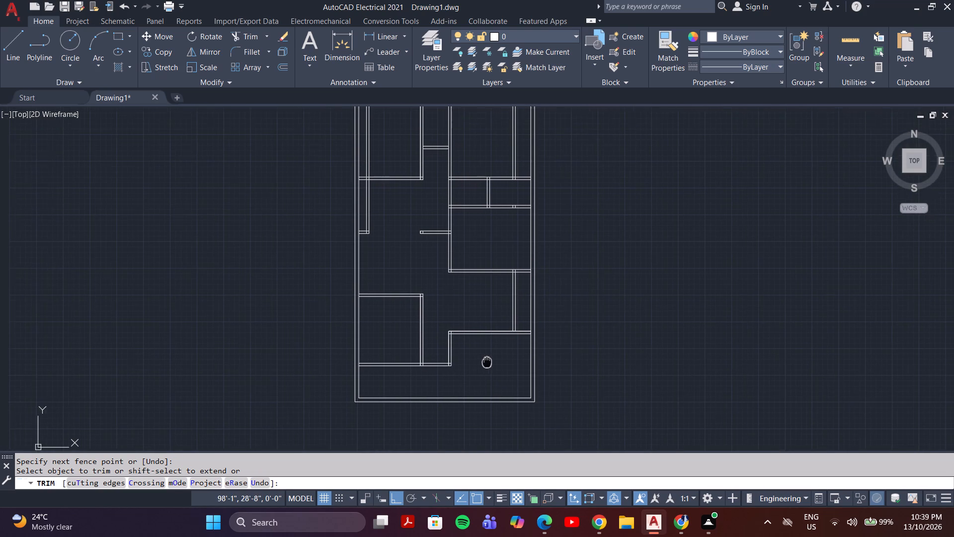
middle_drag(487, 362, 488, 362)
middle_drag(447, 294, 491, 339)
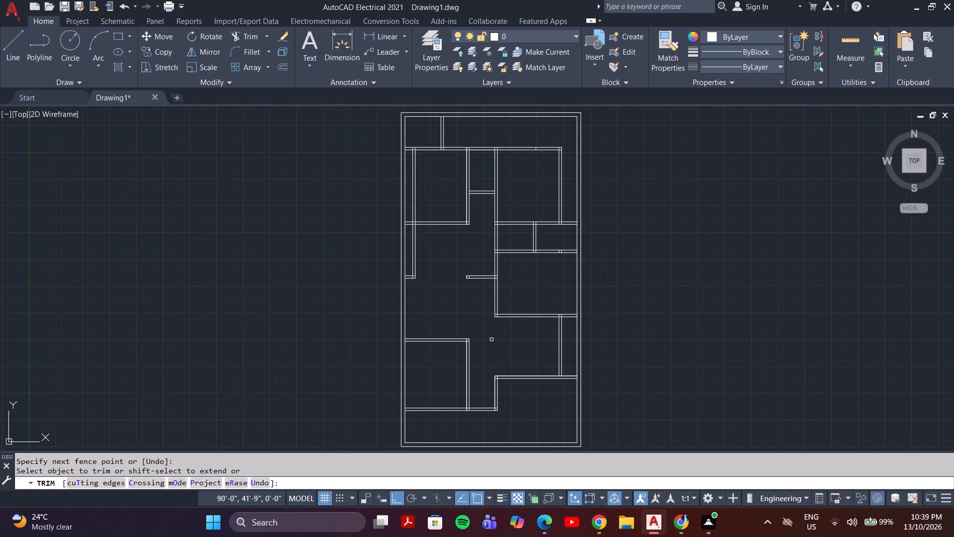
scroll(491, 340, up, 1)
scroll(491, 340, down, 1)
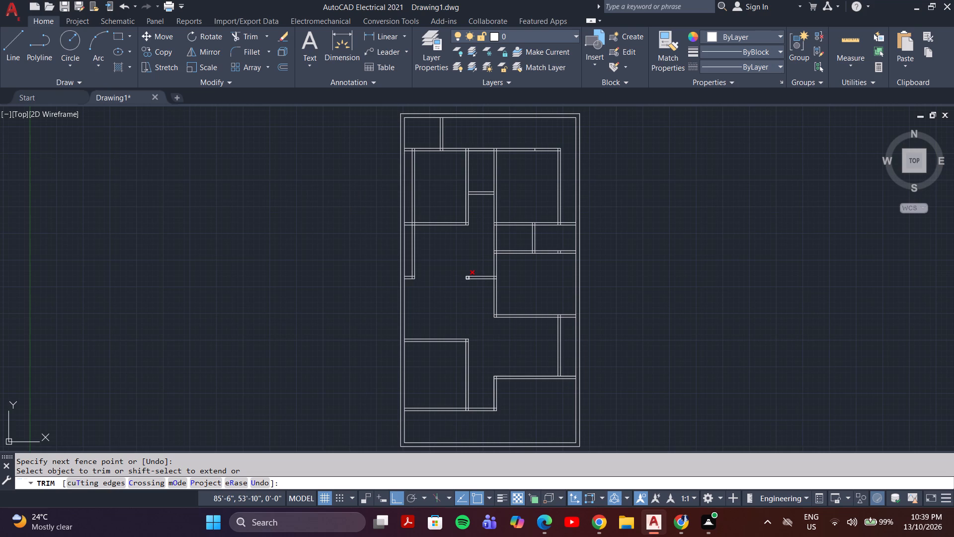
middle_drag(468, 278, 460, 334)
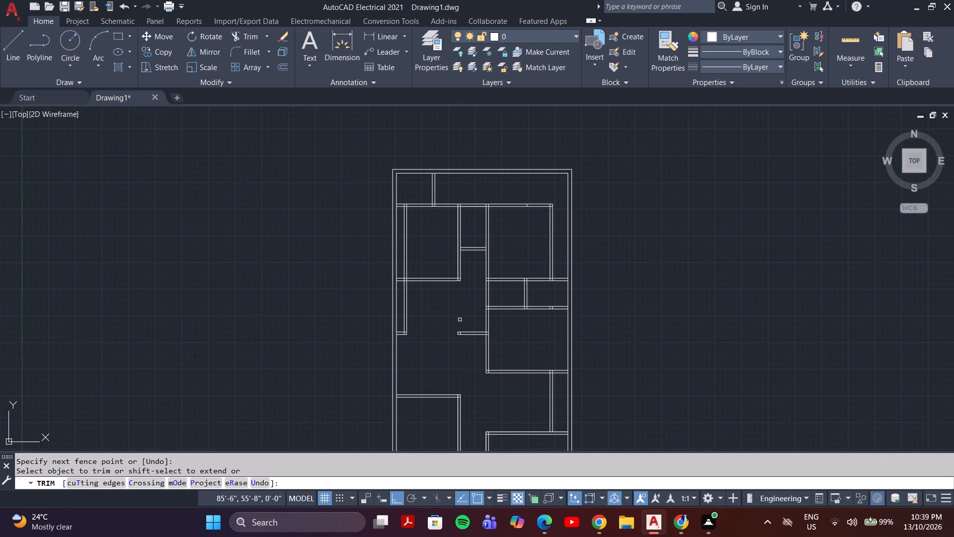
scroll(458, 243, down, 1)
middle_drag(455, 238, 483, 346)
scroll(472, 319, up, 4)
scroll(472, 319, down, 4)
middle_drag(522, 340, 520, 334)
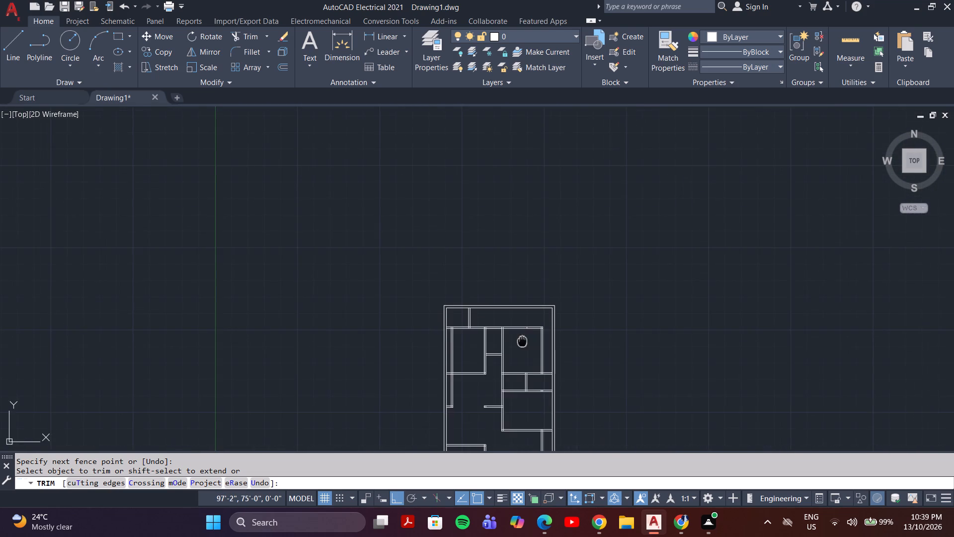
middle_drag(520, 334, 501, 310)
middle_drag(503, 328, 474, 324)
middle_drag(492, 339, 478, 310)
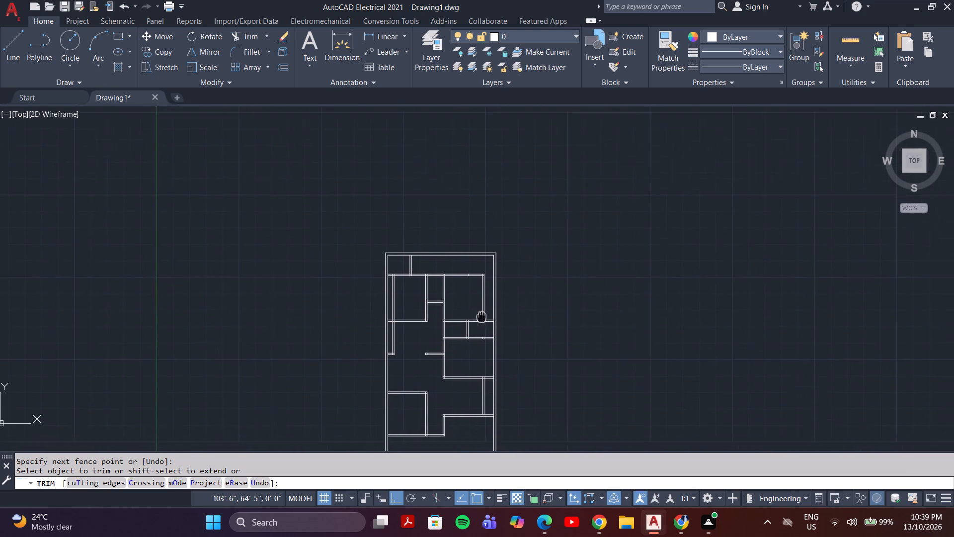
middle_drag(478, 310, 474, 302)
middle_drag(469, 337, 452, 325)
scroll(452, 324, down, 1)
middle_drag(451, 332, 485, 333)
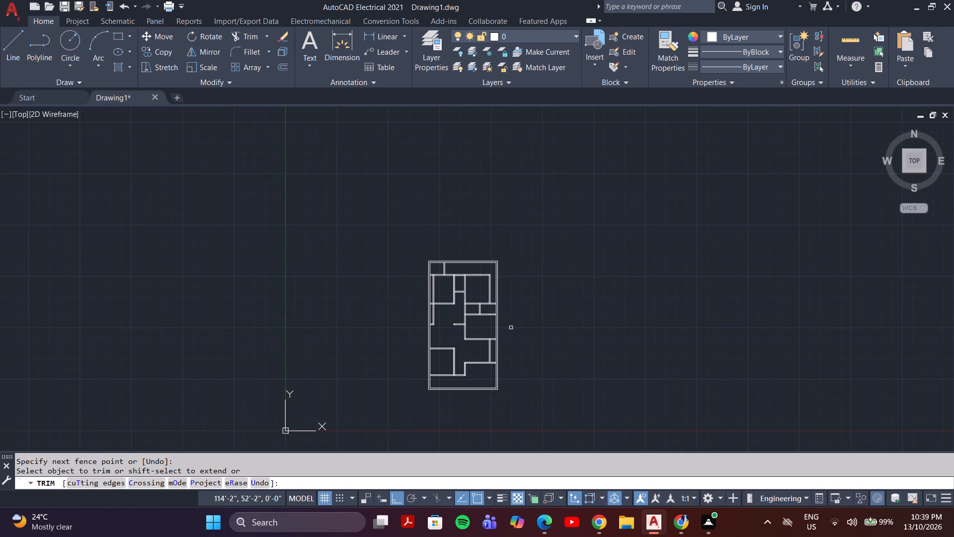
scroll(463, 322, up, 3)
middle_drag(442, 319, 495, 195)
scroll(487, 214, down, 1)
middle_drag(485, 233, 434, 305)
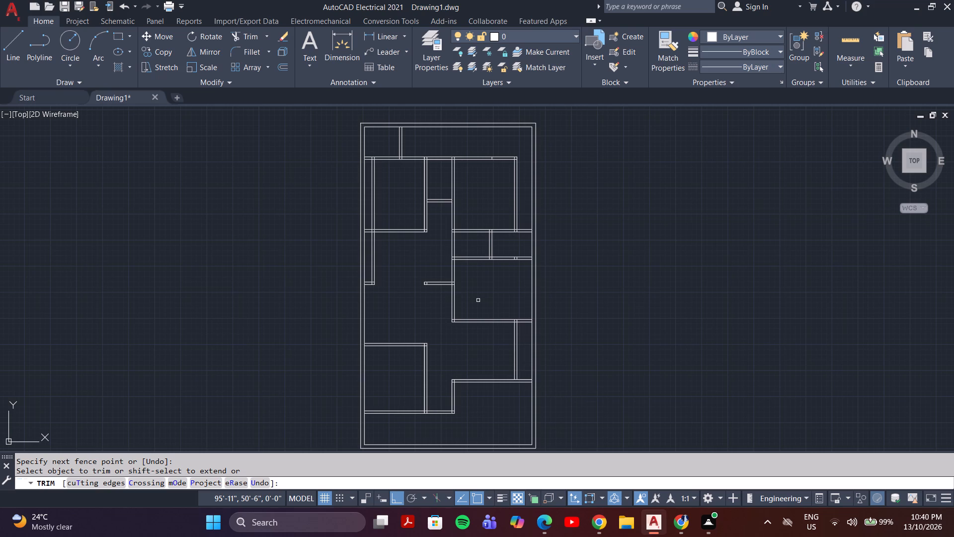
Trim the two vertical partition lines beside the left outer wall inside the upper-left room, between its upper and lower horizontal partitions.
middle_drag(344, 270, 401, 275)
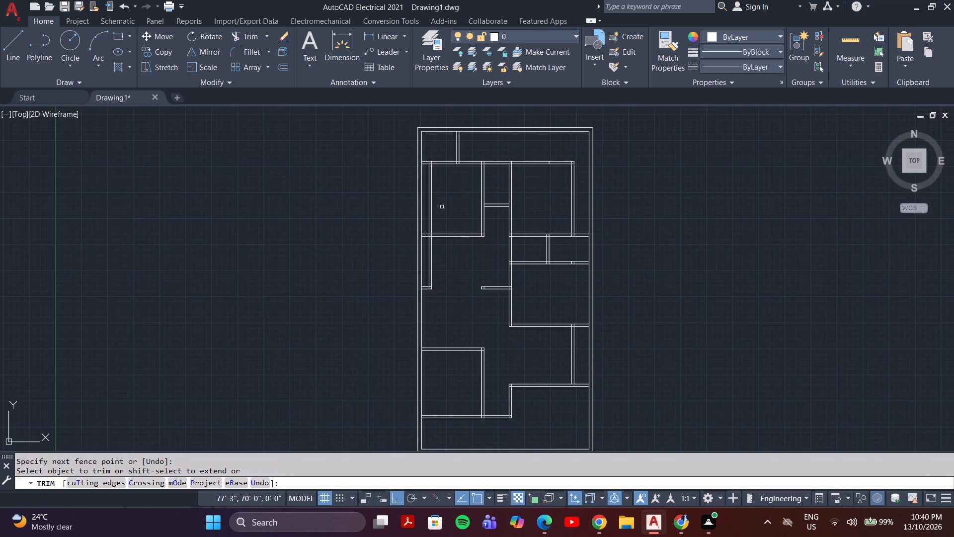
scroll(443, 207, up, 3)
drag(436, 207, 426, 206)
click(373, 210)
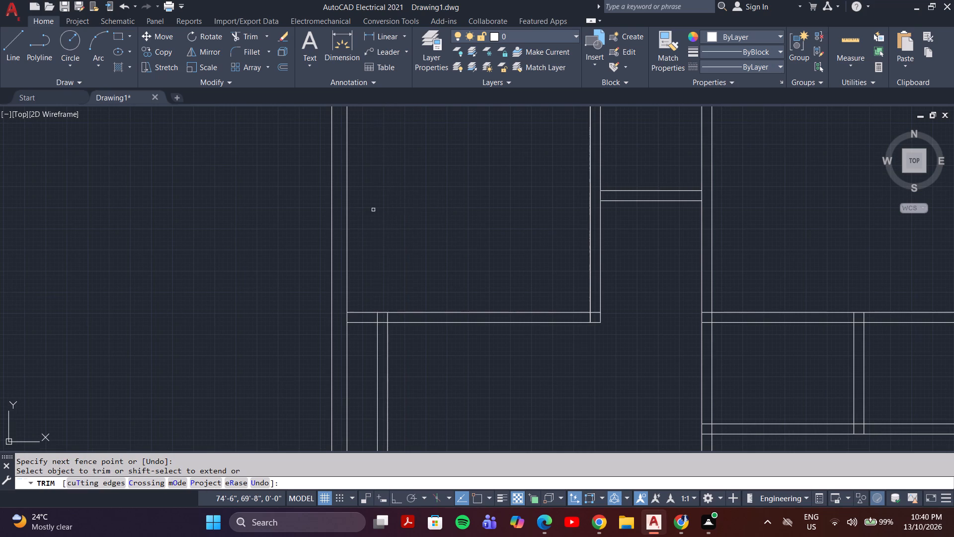
scroll(394, 211, down, 3)
middle_drag(409, 206, 405, 275)
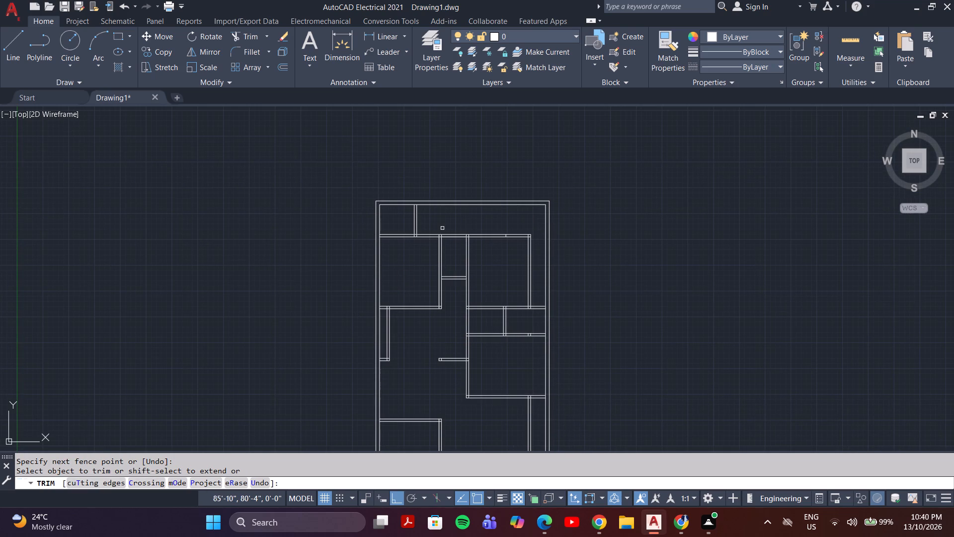
Examine the upper rooms' partition junctions, especially where the right-hand vertical partition meets the horizontal one, and finish trimming.
scroll(442, 228, up, 3)
scroll(442, 228, down, 1)
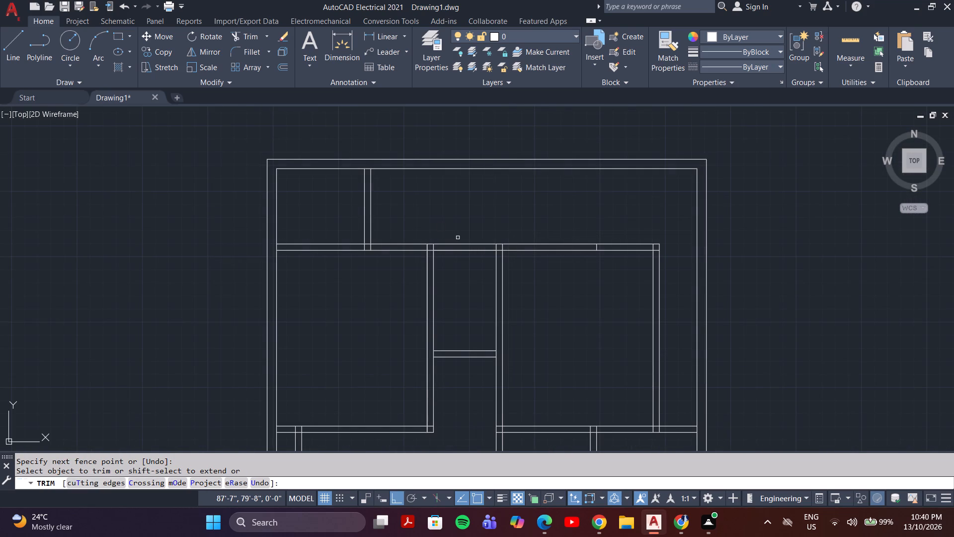
middle_drag(458, 238, 417, 229)
scroll(596, 266, down, 1)
middle_drag(593, 333, 552, 331)
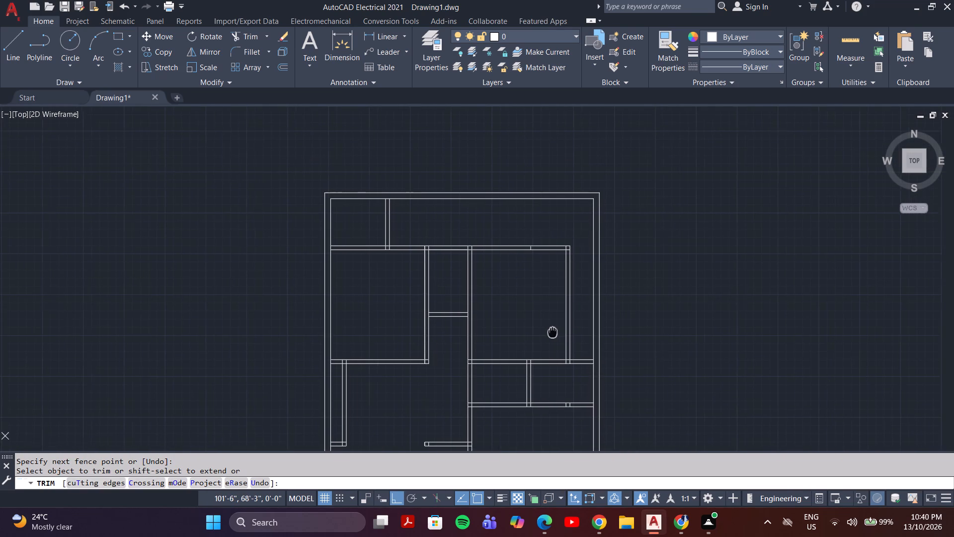
middle_drag(552, 331, 551, 331)
scroll(567, 362, up, 4)
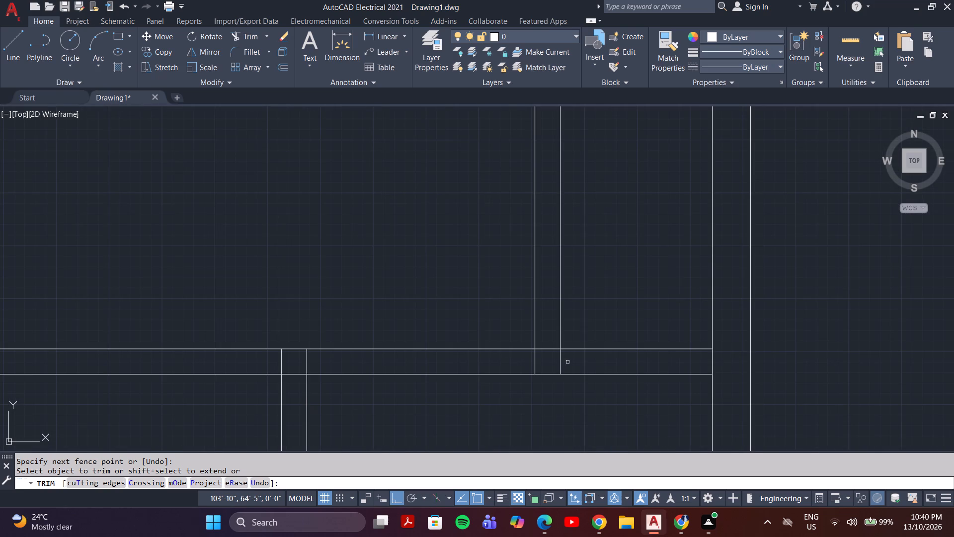
scroll(565, 361, down, 4)
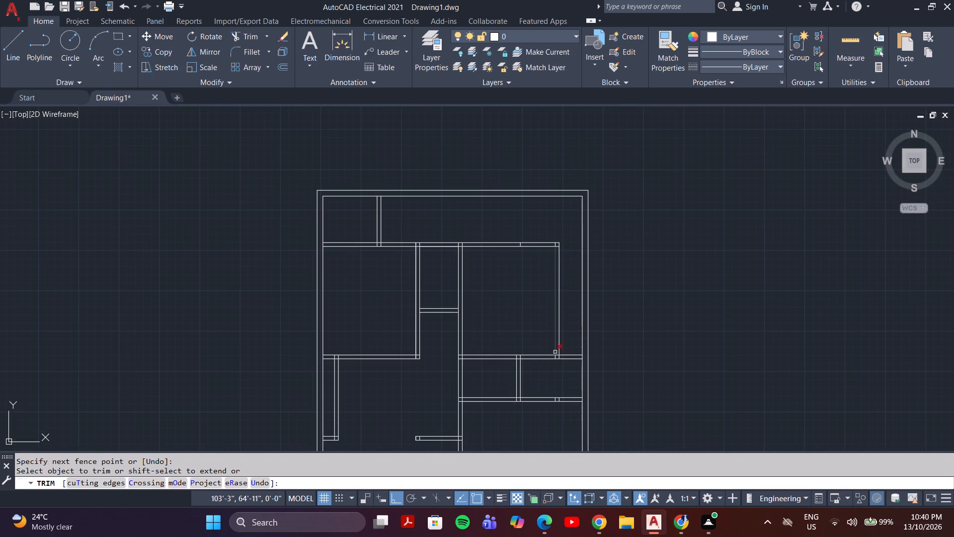
scroll(475, 242, down, 1)
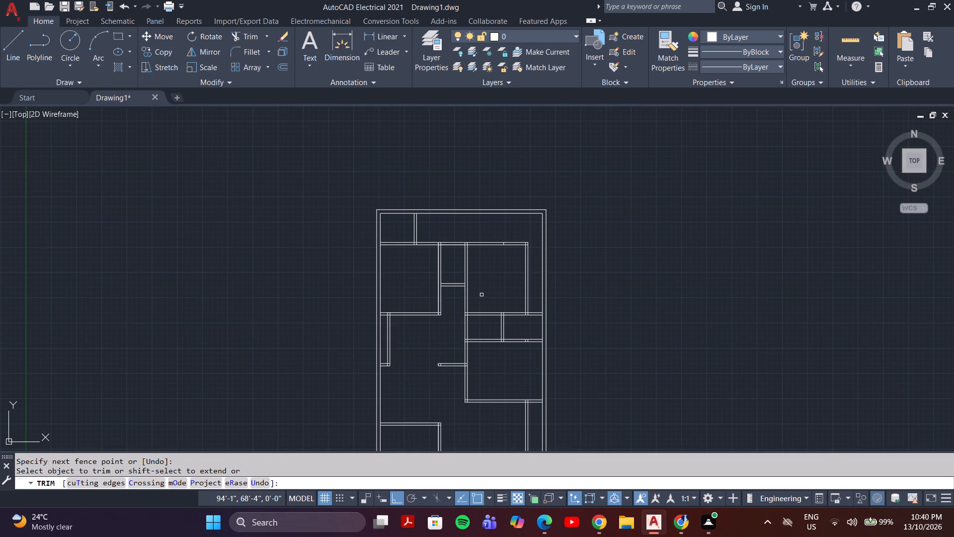
scroll(477, 292, up, 3)
key(Escape)
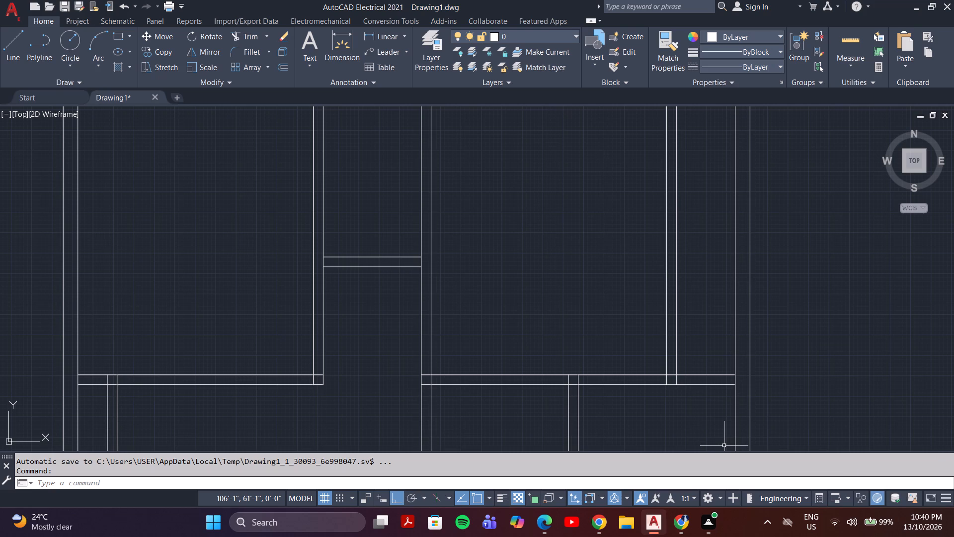
key(Escape)
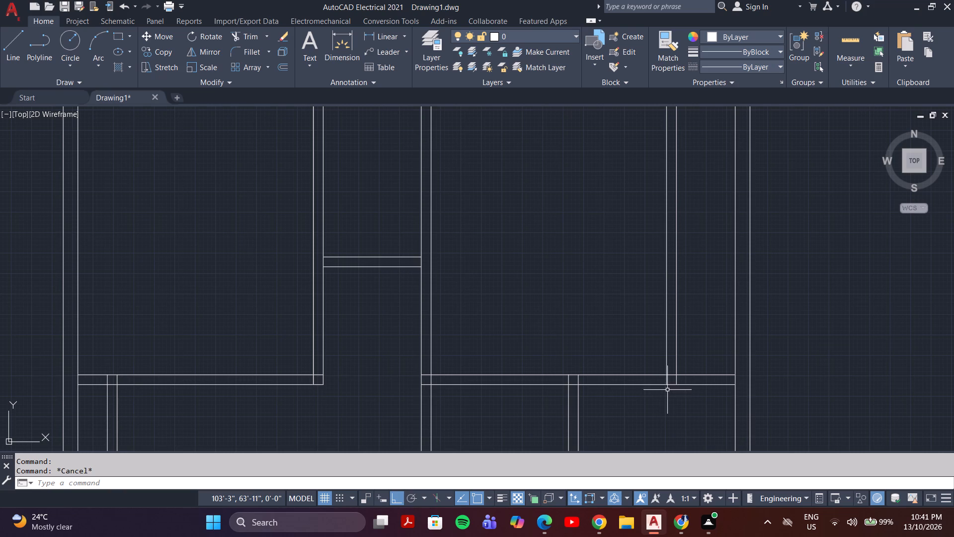
Examine the whole room layout from the upper rooms down to the bottom outer wall.
scroll(667, 390, up, 2)
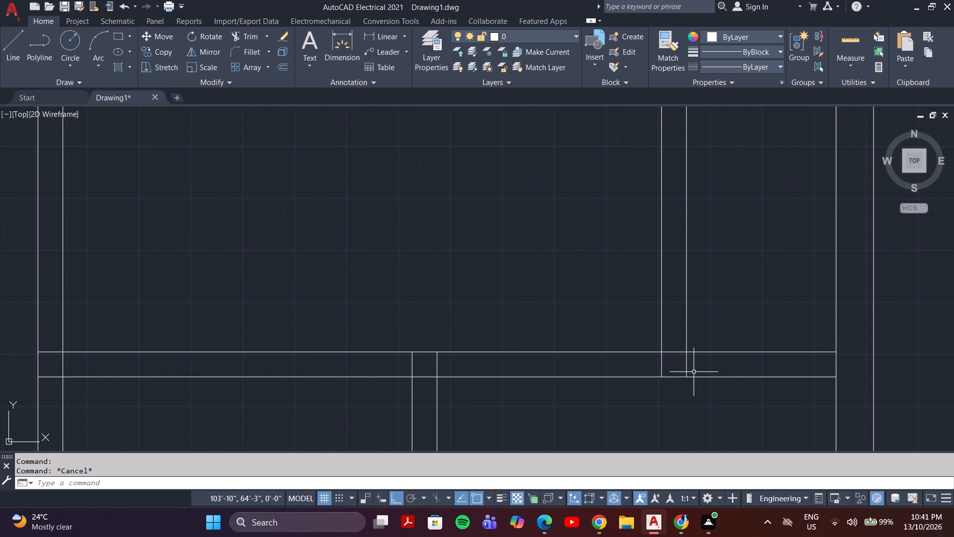
scroll(694, 372, down, 2)
middle_drag(694, 372, 664, 433)
scroll(686, 396, down, 1)
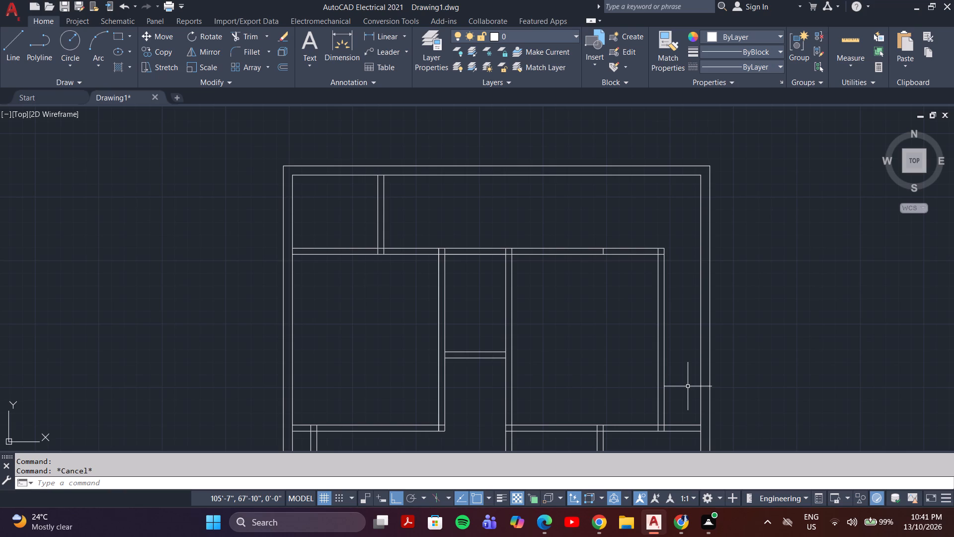
middle_drag(592, 413, 529, 385)
middle_click(529, 385)
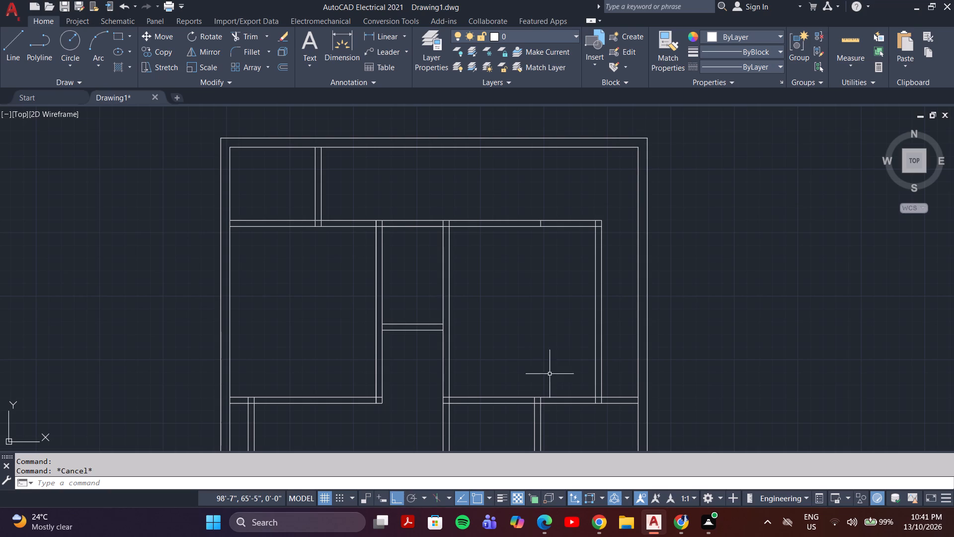
middle_drag(480, 371, 490, 332)
scroll(497, 326, down, 1)
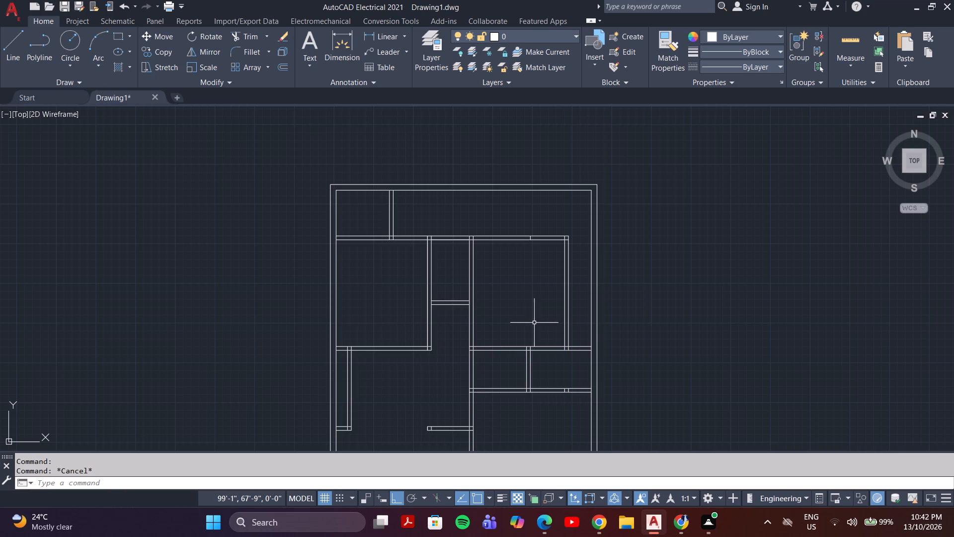
middle_drag(618, 282, 592, 277)
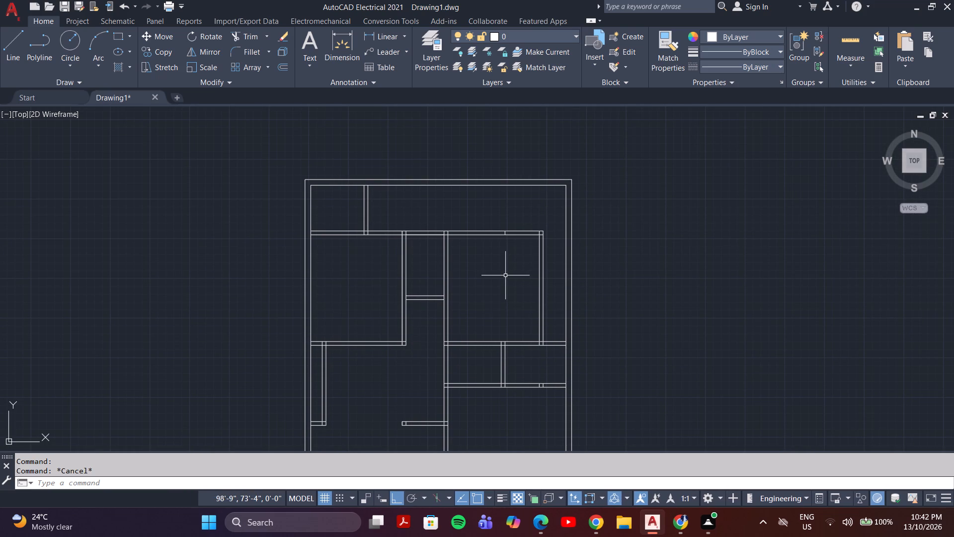
middle_drag(662, 262, 597, 240)
middle_drag(372, 321, 611, 192)
scroll(609, 197, down, 1)
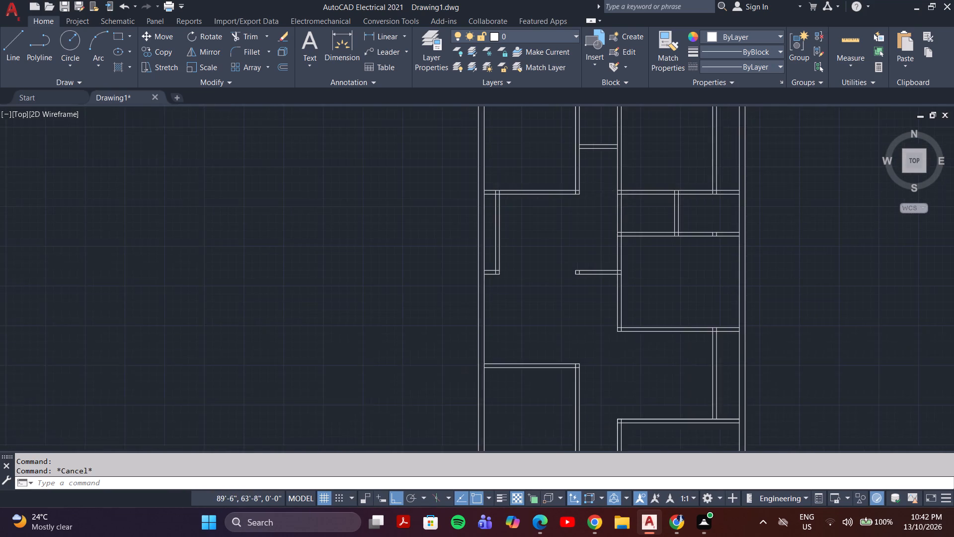
key(Escape)
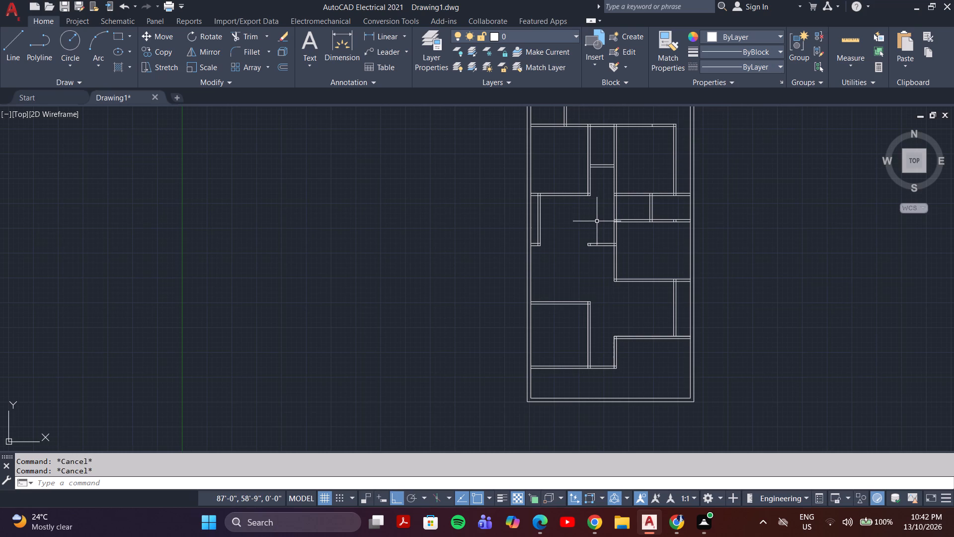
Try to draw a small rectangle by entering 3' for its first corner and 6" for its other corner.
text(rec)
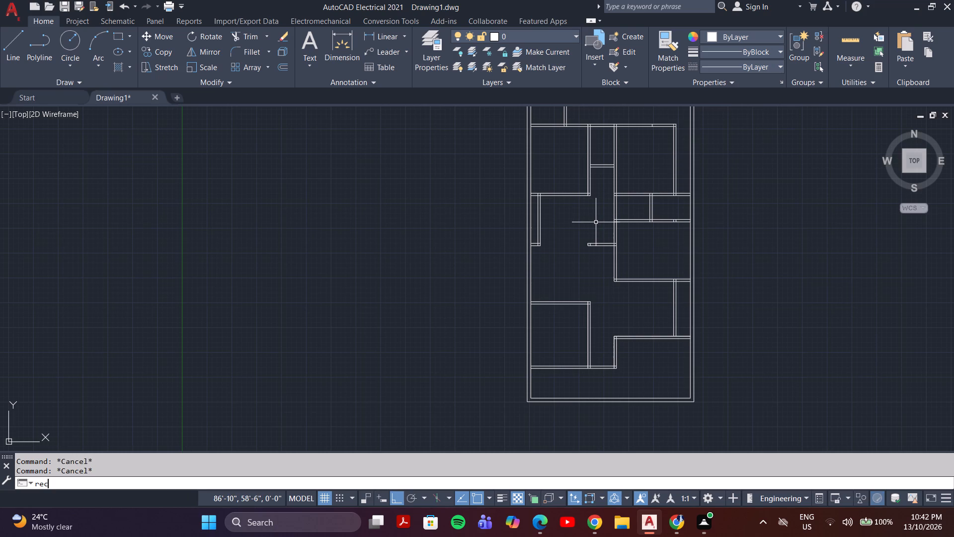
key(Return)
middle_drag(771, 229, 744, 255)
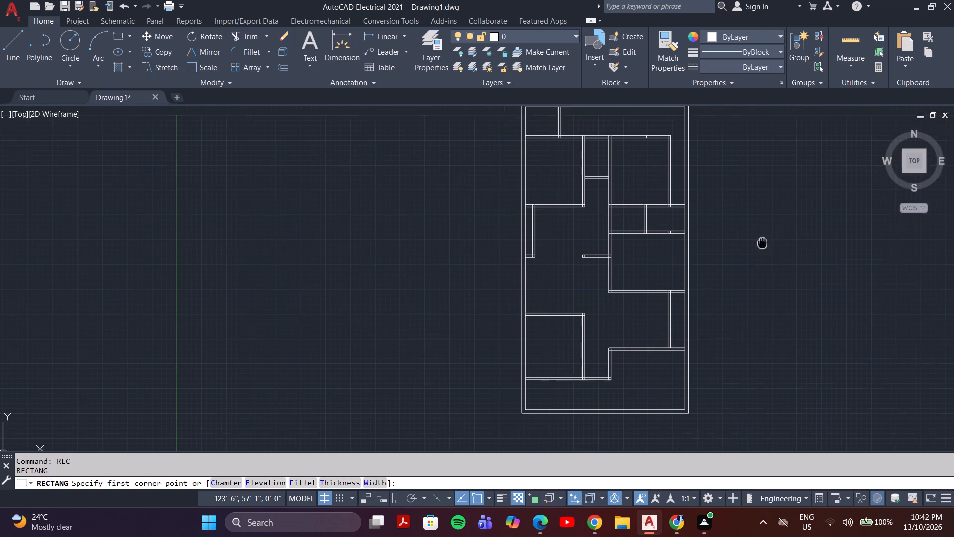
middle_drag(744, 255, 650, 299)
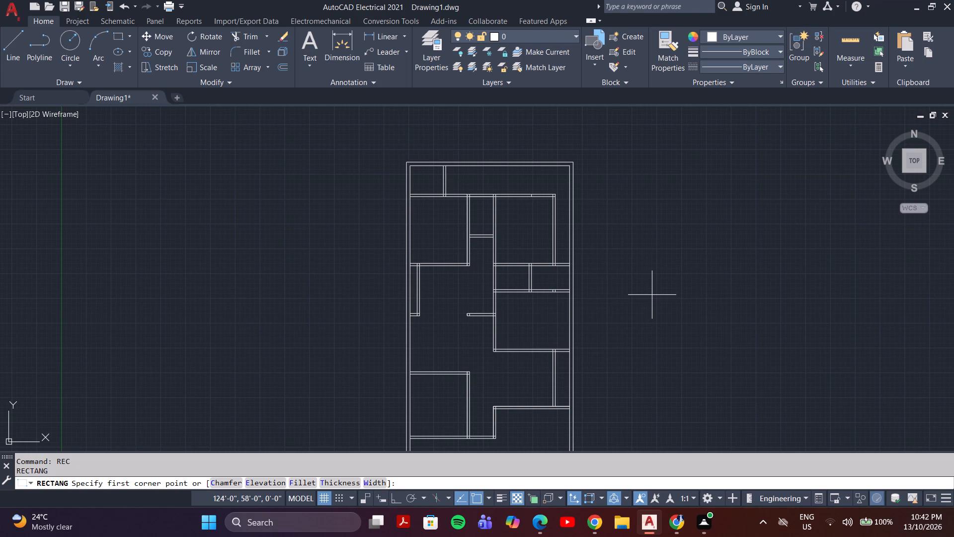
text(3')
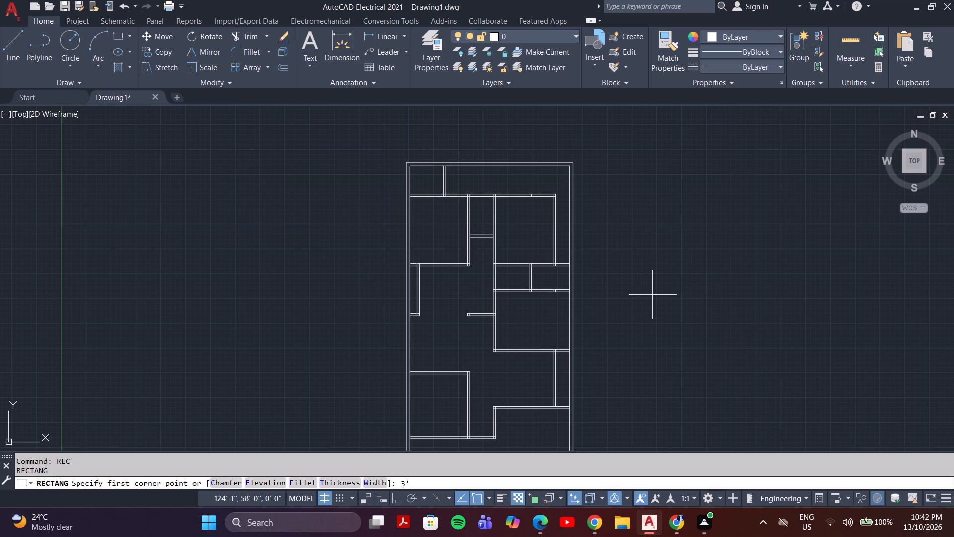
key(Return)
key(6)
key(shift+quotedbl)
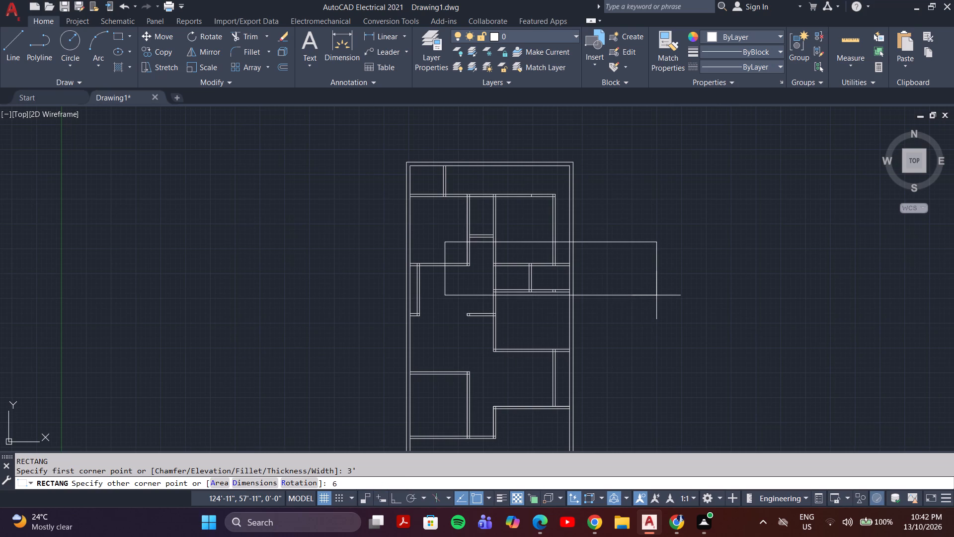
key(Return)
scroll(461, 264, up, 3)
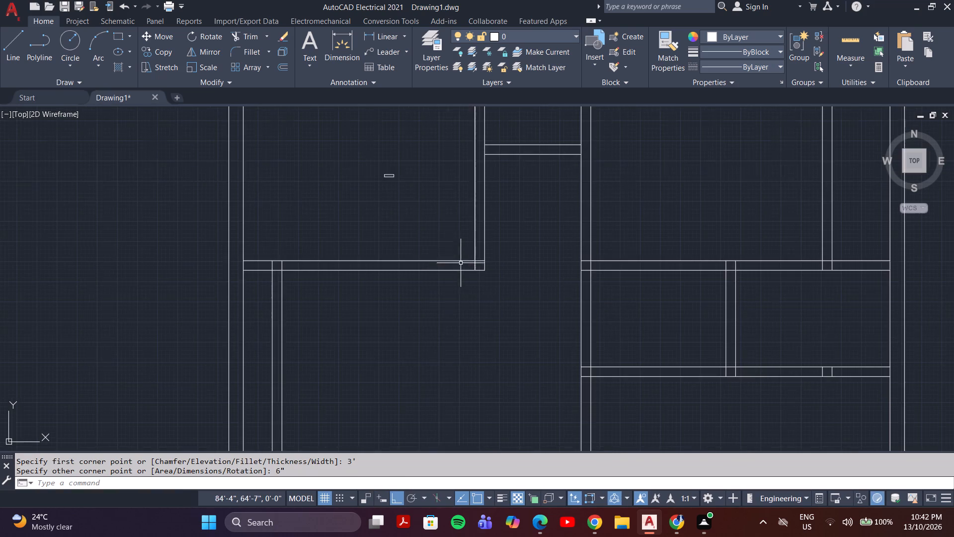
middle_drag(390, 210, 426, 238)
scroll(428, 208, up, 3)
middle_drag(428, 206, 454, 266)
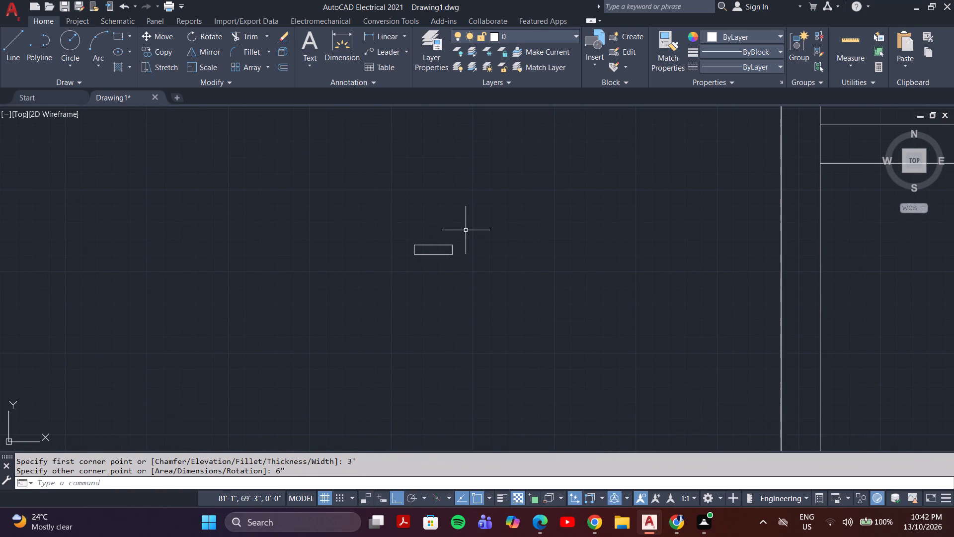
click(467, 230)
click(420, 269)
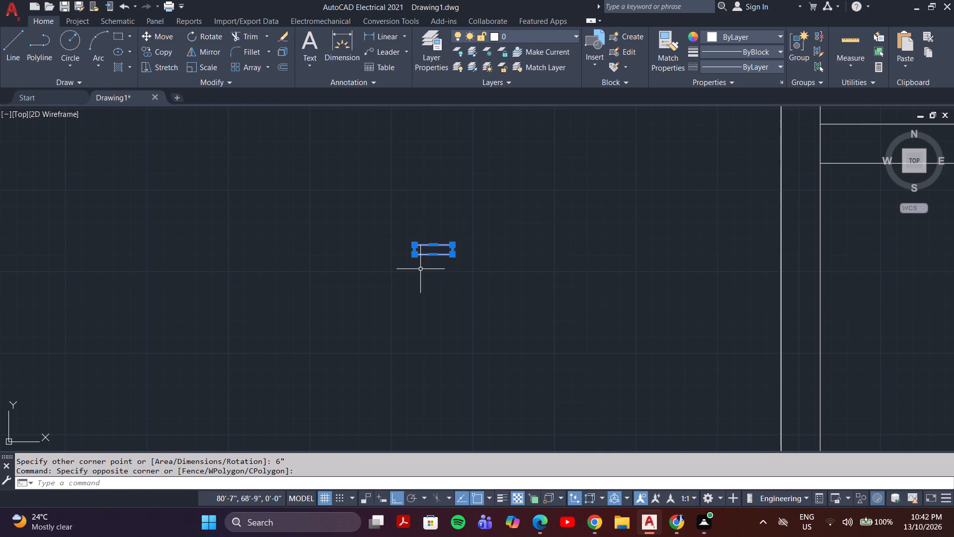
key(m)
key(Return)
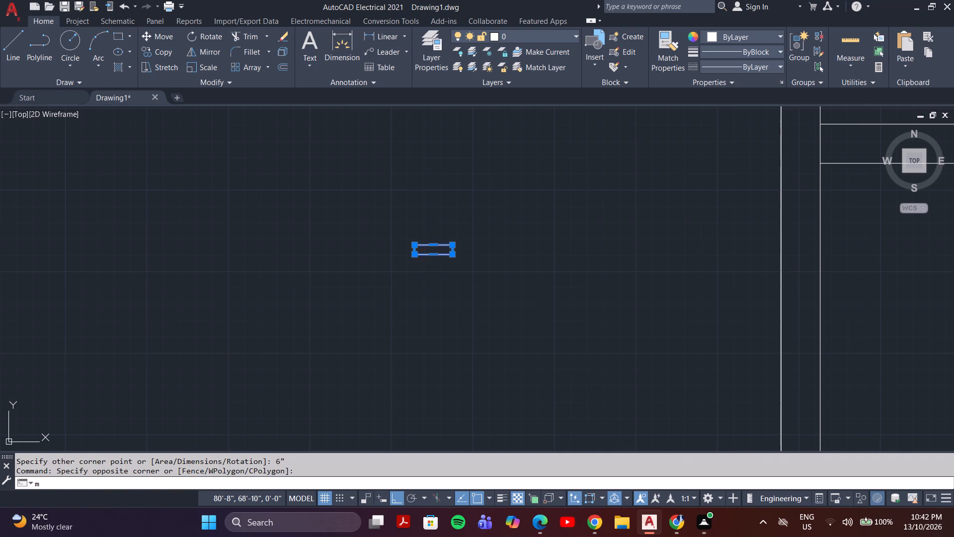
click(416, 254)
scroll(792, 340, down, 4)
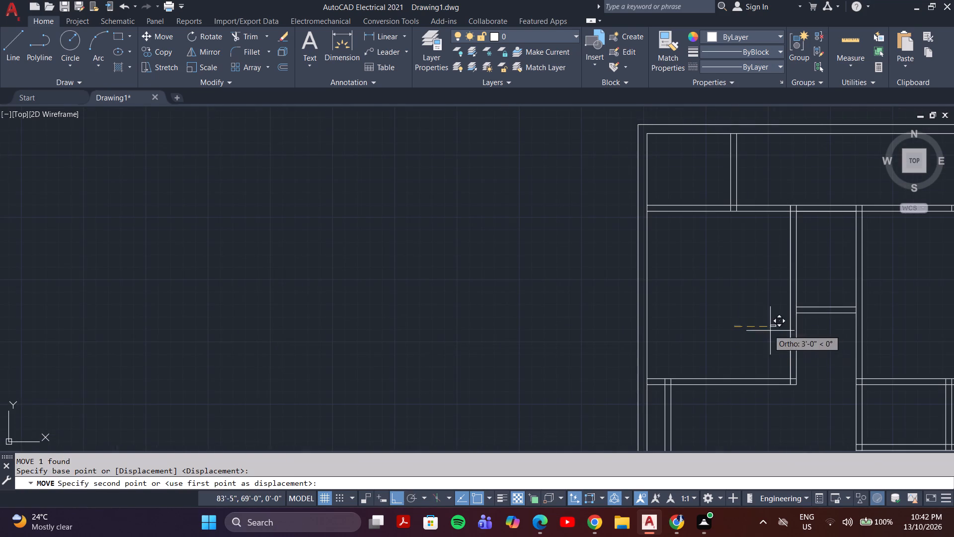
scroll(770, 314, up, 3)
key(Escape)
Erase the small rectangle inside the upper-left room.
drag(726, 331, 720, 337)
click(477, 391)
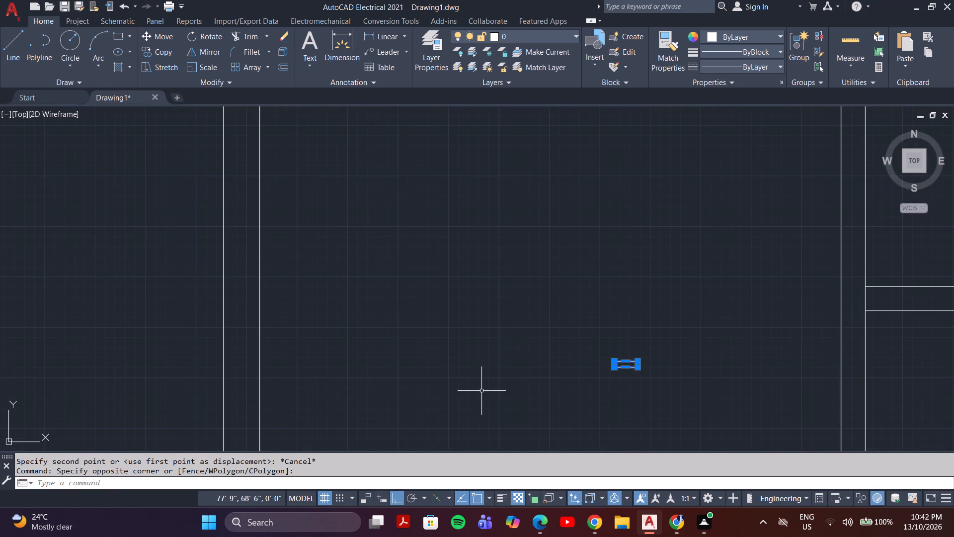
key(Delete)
Draw a rectangle 6" long and 3' wide by dimensions in the empty space to the right of the floor plan.
scroll(492, 372, down, 2)
middle_drag(545, 336, 491, 342)
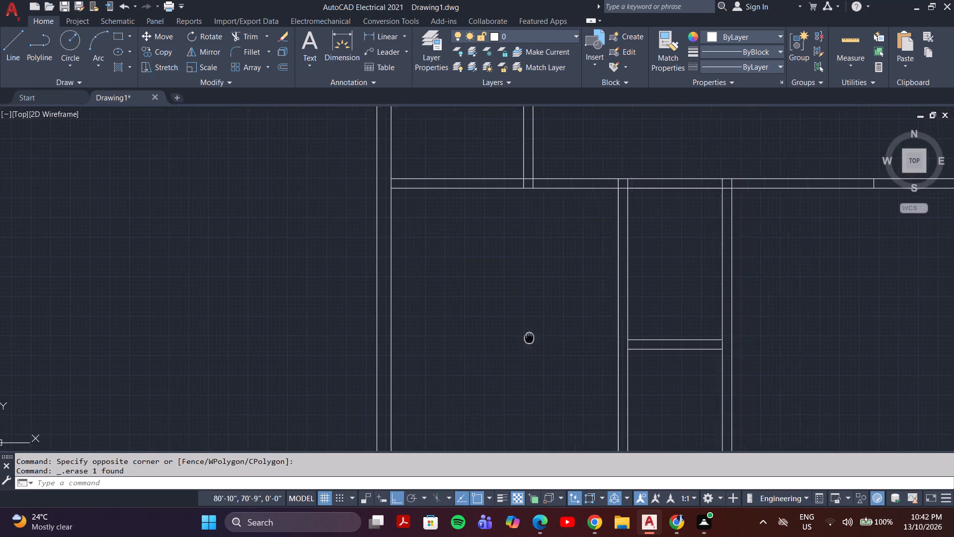
middle_drag(491, 342, 444, 350)
scroll(476, 334, down, 4)
text(rec)
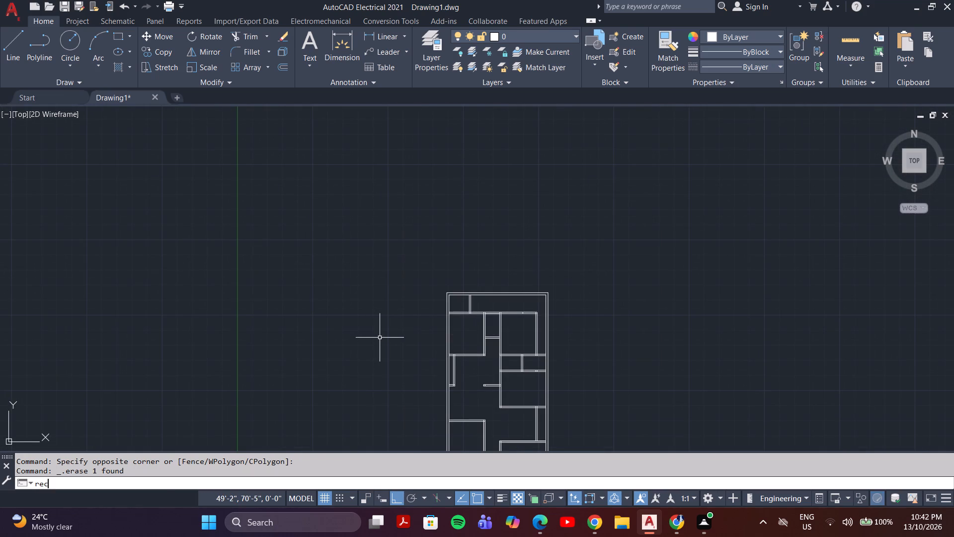
key(Return)
click(670, 295)
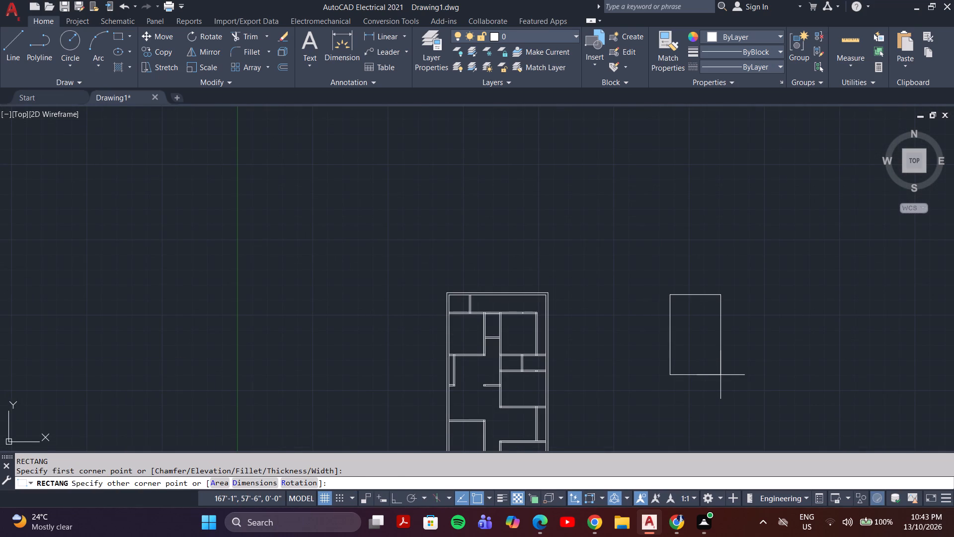
key(d)
key(Return)
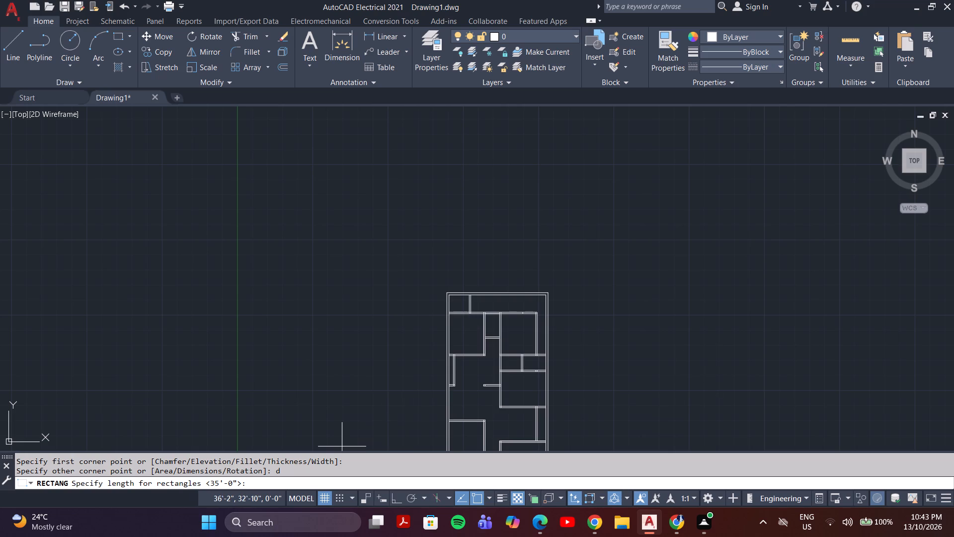
click(326, 475)
click(326, 476)
click(325, 478)
key(6)
key(shift+quotedbl)
key(Return)
key(3)
key(apostrophe)
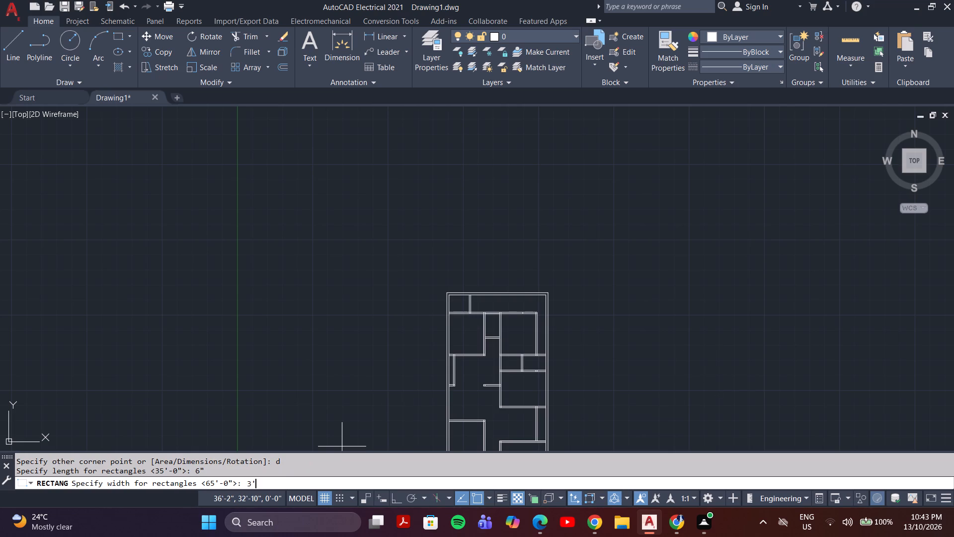
key(Return)
scroll(617, 344, up, 2)
click(777, 212)
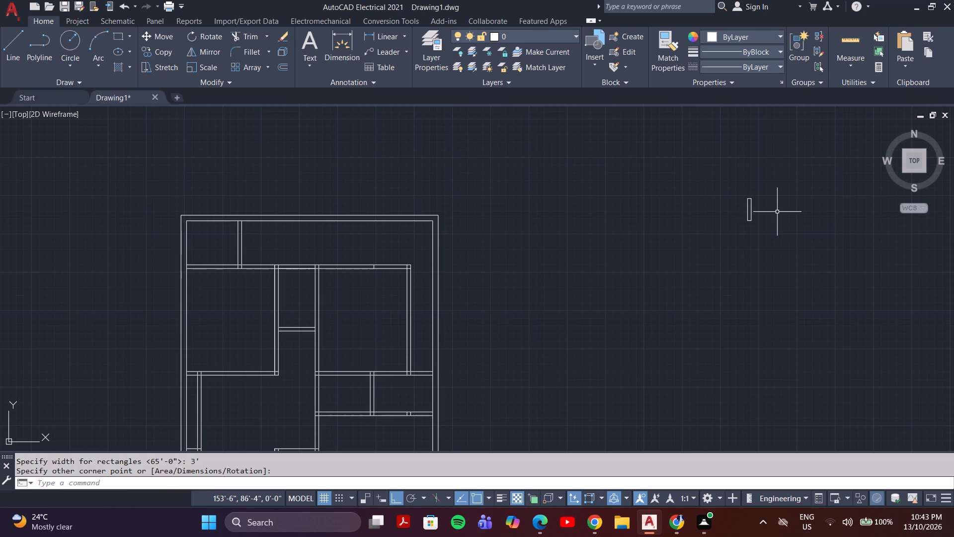
Copy the 6" by 3' rectangle onto both partitions flanking the upper corridor, about 4" above the lower walls of the adjoining rooms.
click(779, 190)
click(739, 240)
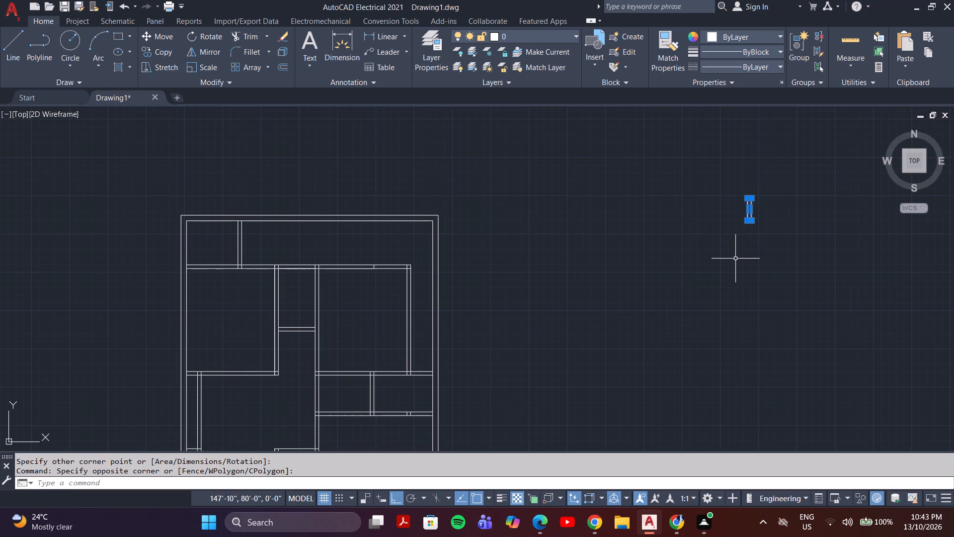
text(co)
key(Return)
click(746, 222)
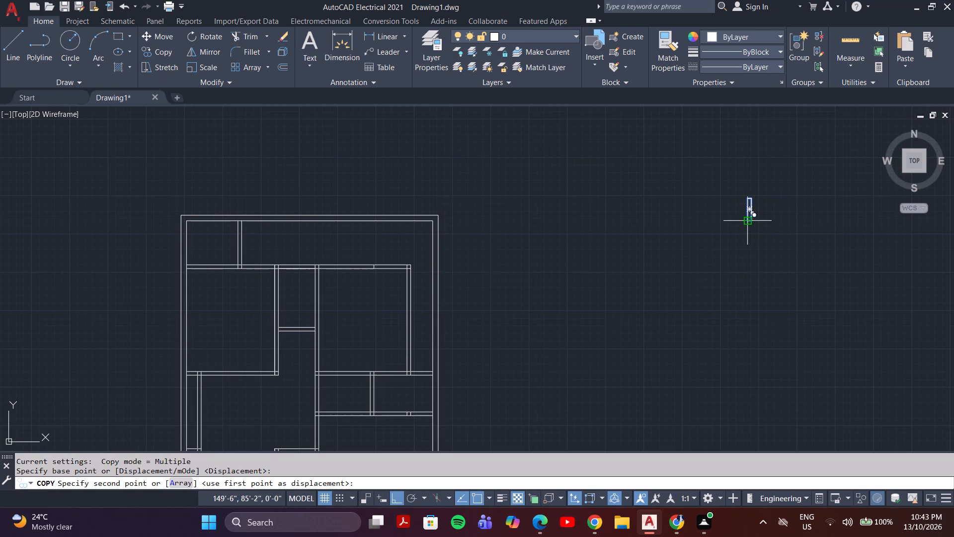
key(F8)
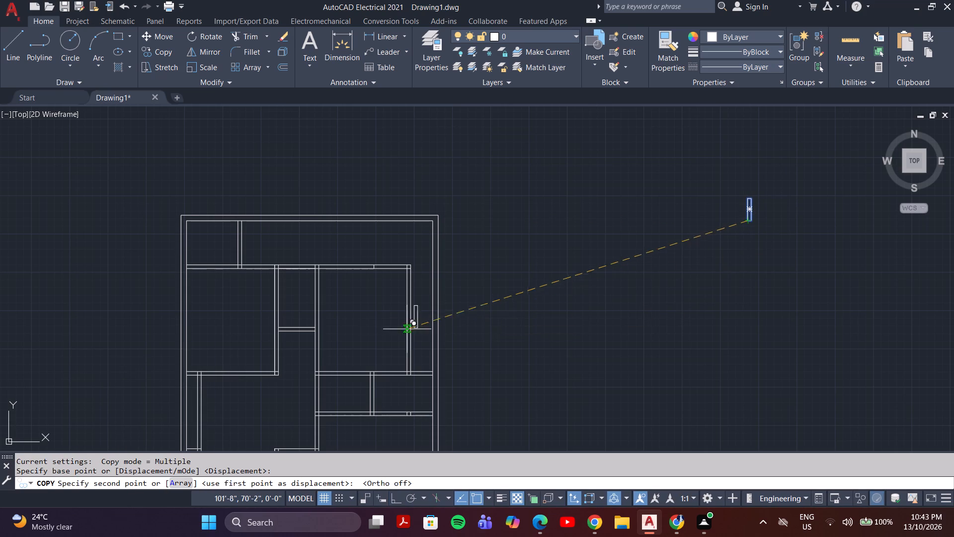
scroll(269, 340, up, 2)
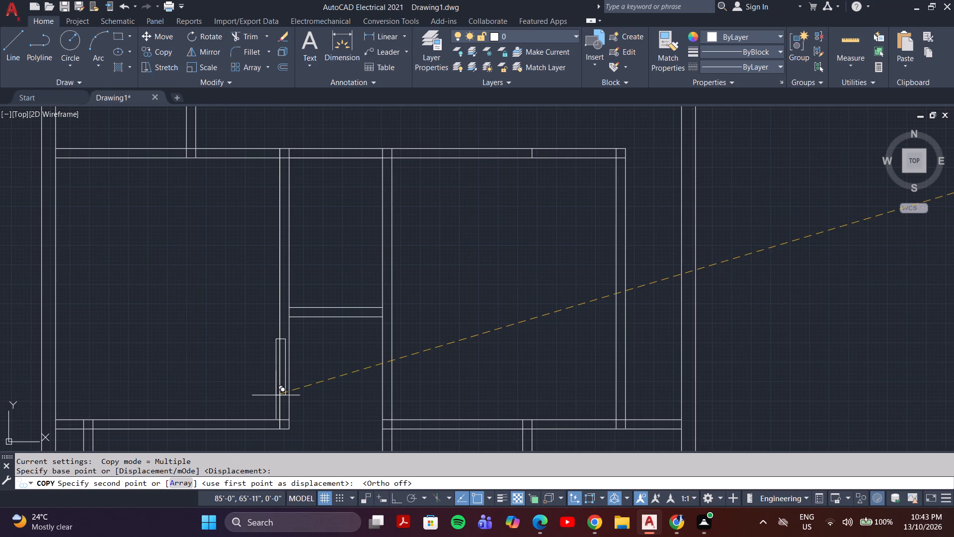
scroll(276, 398, up, 3)
middle_drag(295, 417, 316, 346)
scroll(315, 347, down, 1)
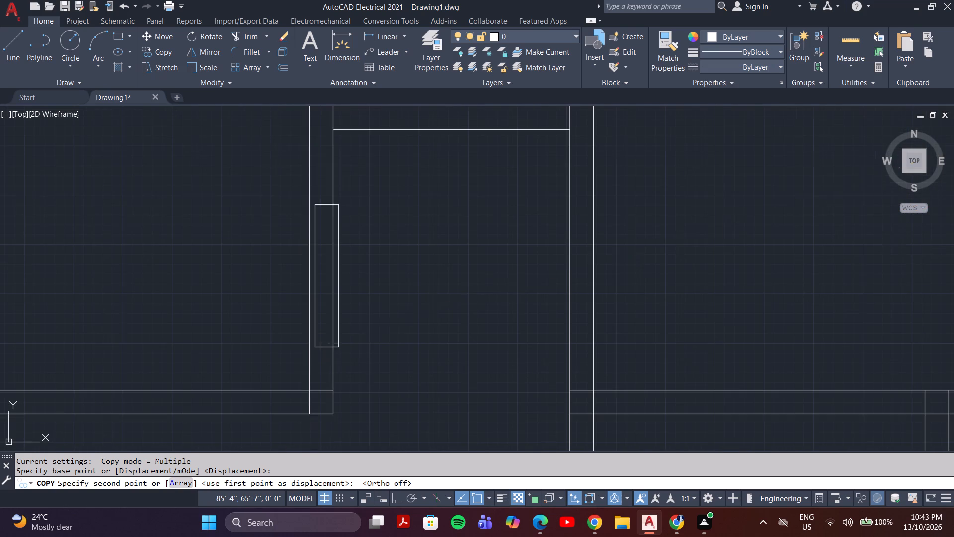
click(309, 375)
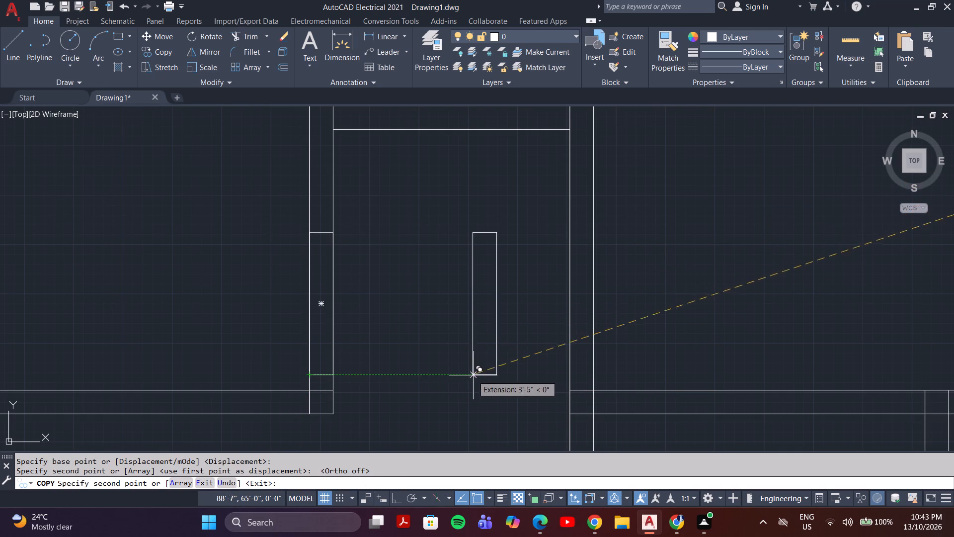
click(572, 373)
Place another copy of the rectangle in the left partition of the middle-right room, just below its top wall.
scroll(525, 370, down, 2)
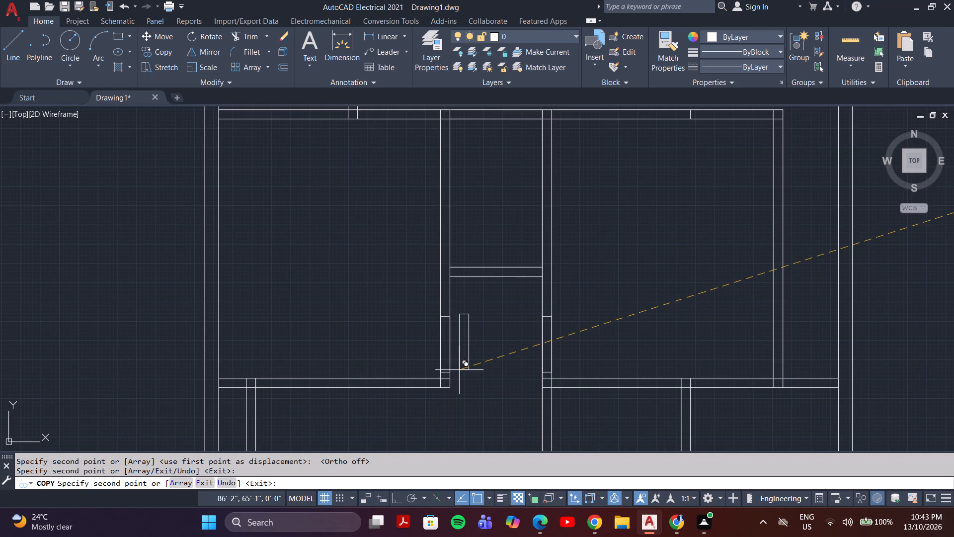
scroll(376, 280, down, 2)
middle_drag(373, 261, 376, 337)
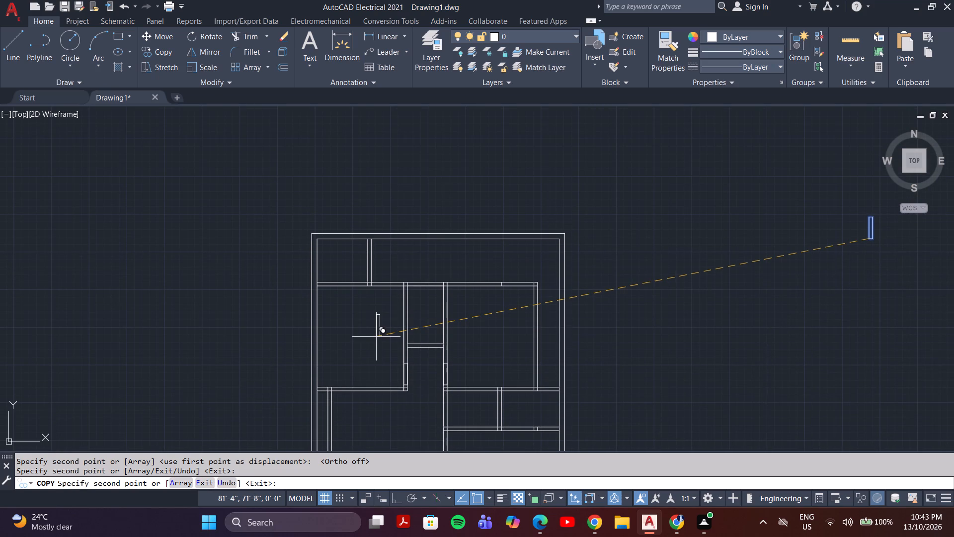
middle_drag(477, 389, 502, 311)
scroll(473, 373, up, 1)
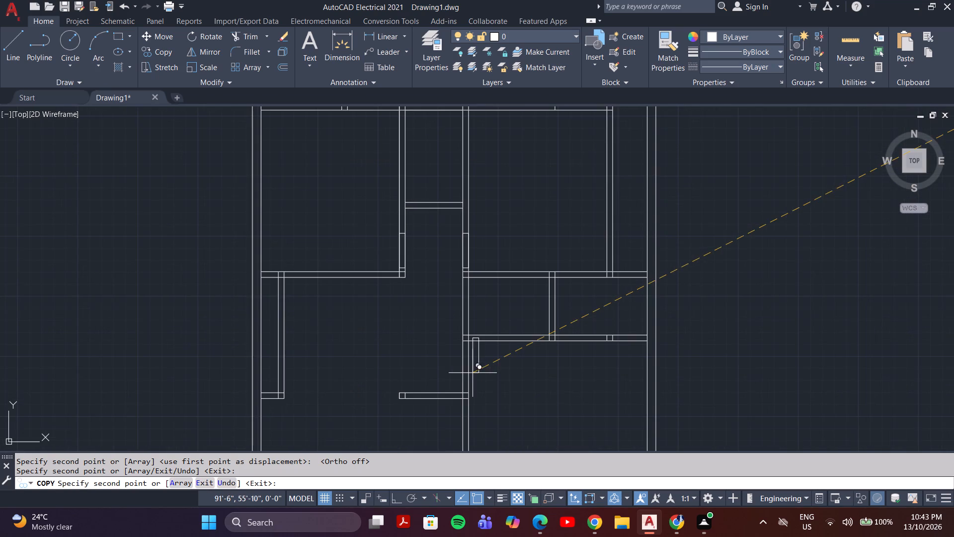
scroll(485, 388, up, 3)
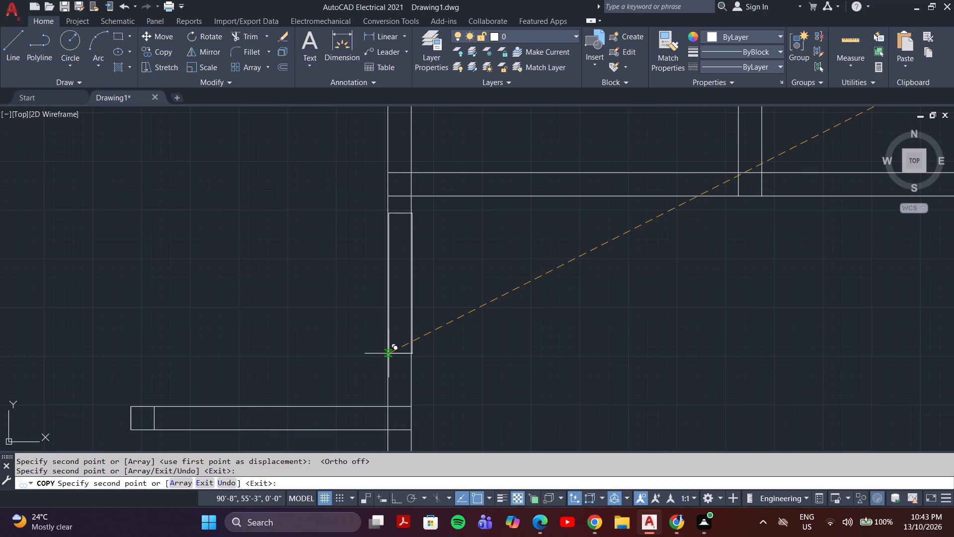
click(389, 354)
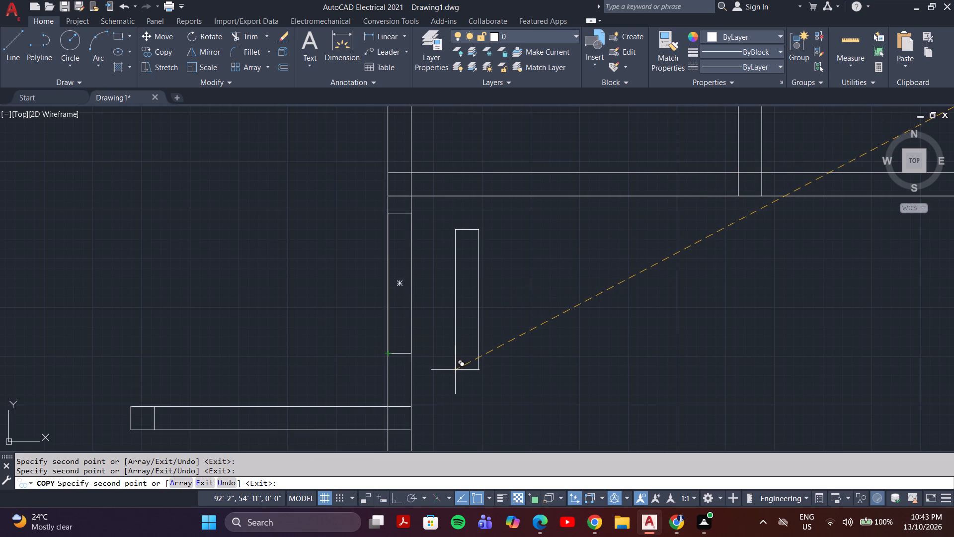
Place another copy of the rectangle in the right partition of the lower-left room, just below its top wall.
scroll(455, 370, down, 2)
middle_drag(465, 389, 509, 333)
scroll(507, 351, down, 1)
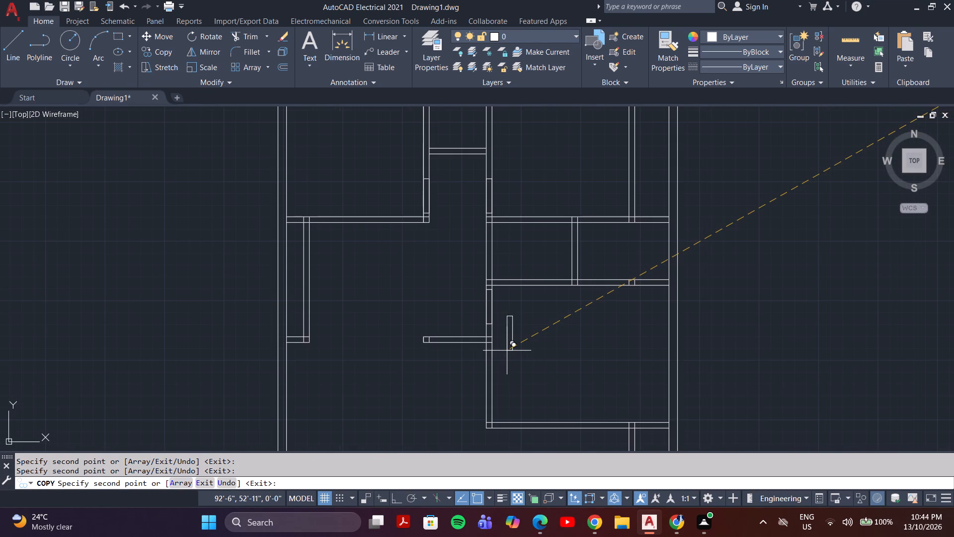
scroll(507, 351, down, 2)
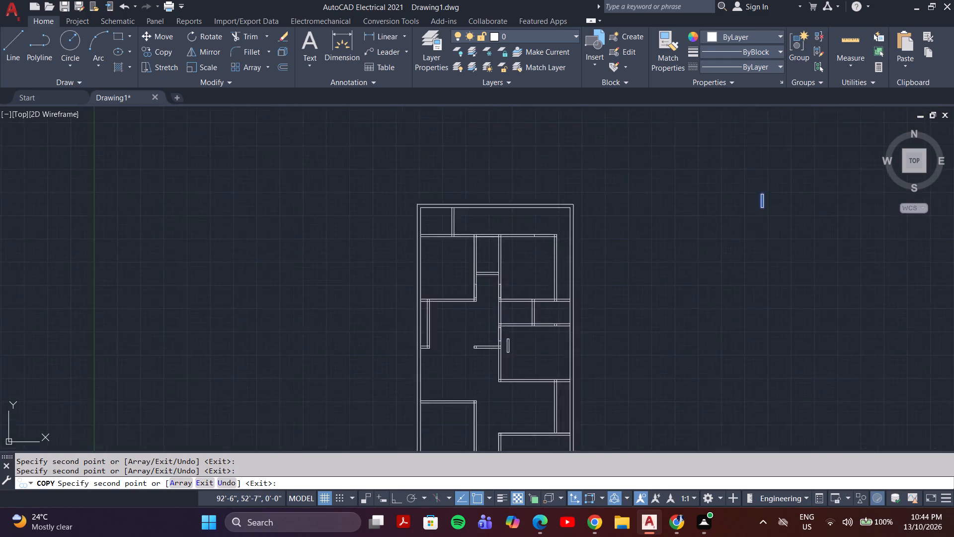
scroll(507, 354, down, 1)
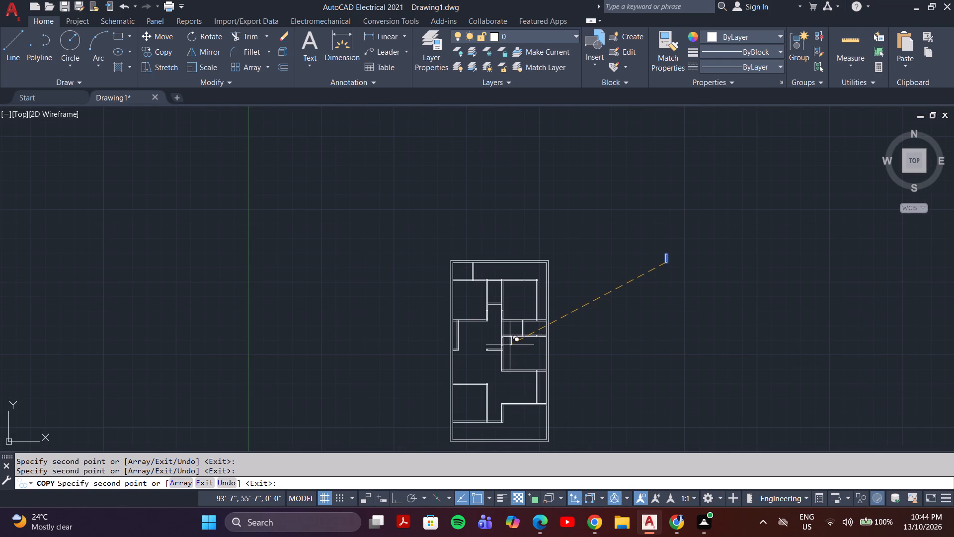
middle_drag(507, 355, 601, 282)
scroll(570, 328, up, 5)
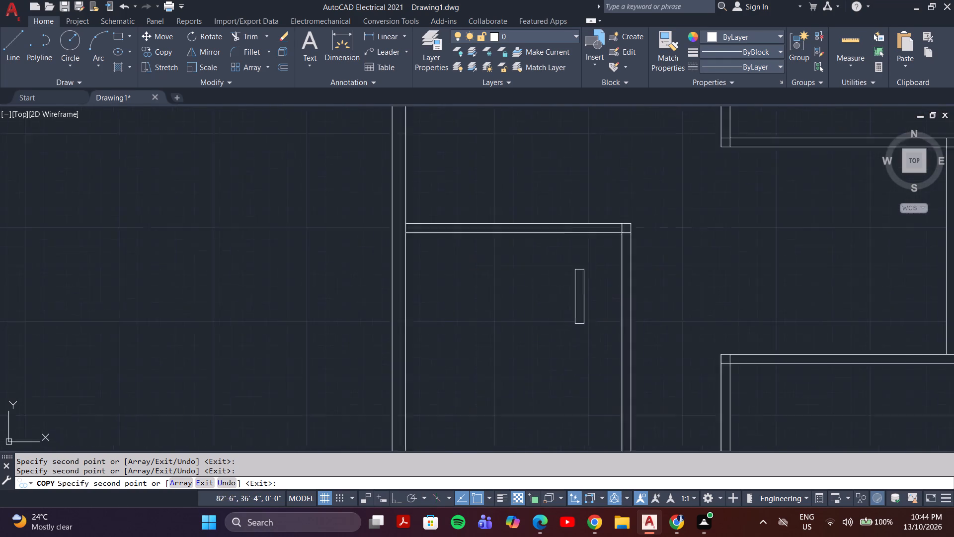
scroll(575, 324, up, 3)
scroll(709, 269, down, 2)
middle_drag(694, 287, 417, 405)
scroll(439, 404, down, 1)
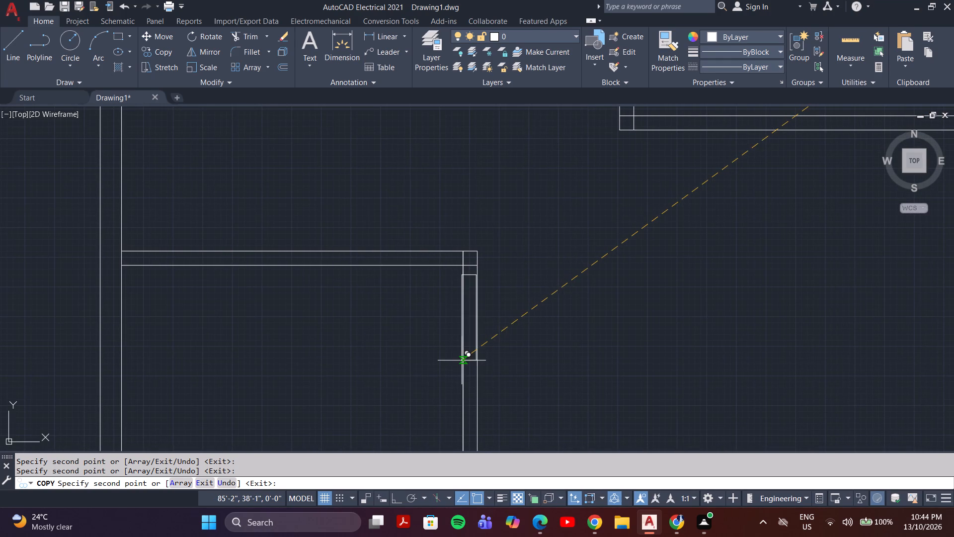
click(463, 363)
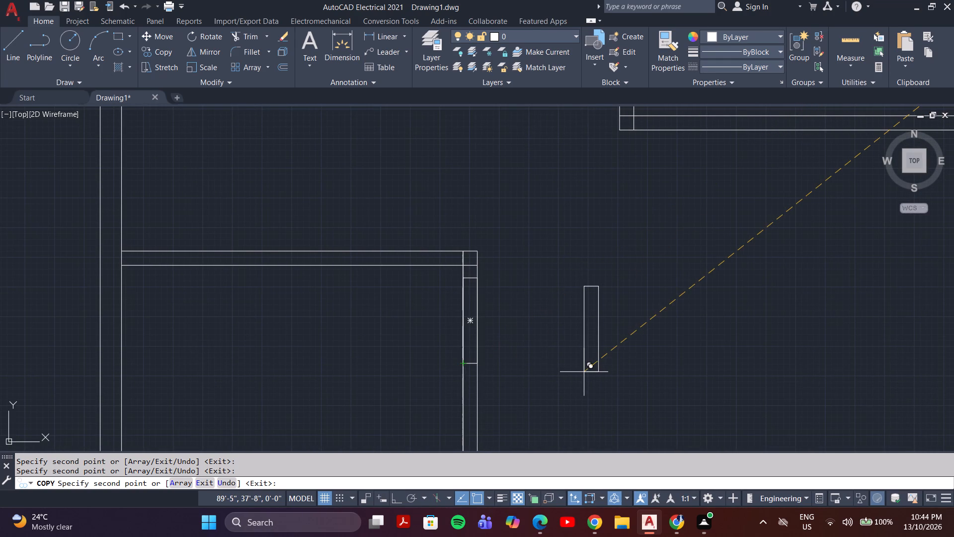
key(Escape)
Trim the wall lines within the two rectangles flanking the upper corridor to open both doorways.
text(tr)
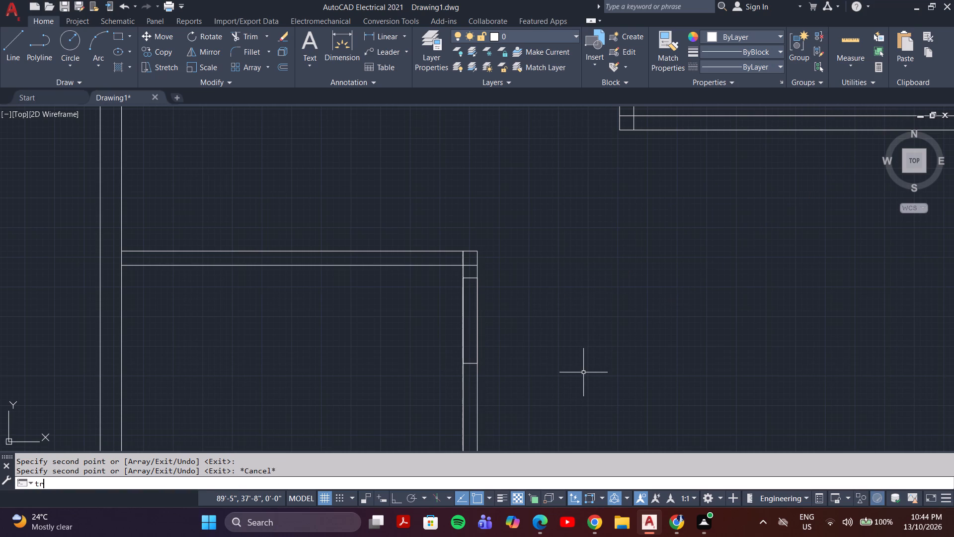
key(Return)
scroll(556, 330, down, 2)
middle_drag(561, 303, 565, 464)
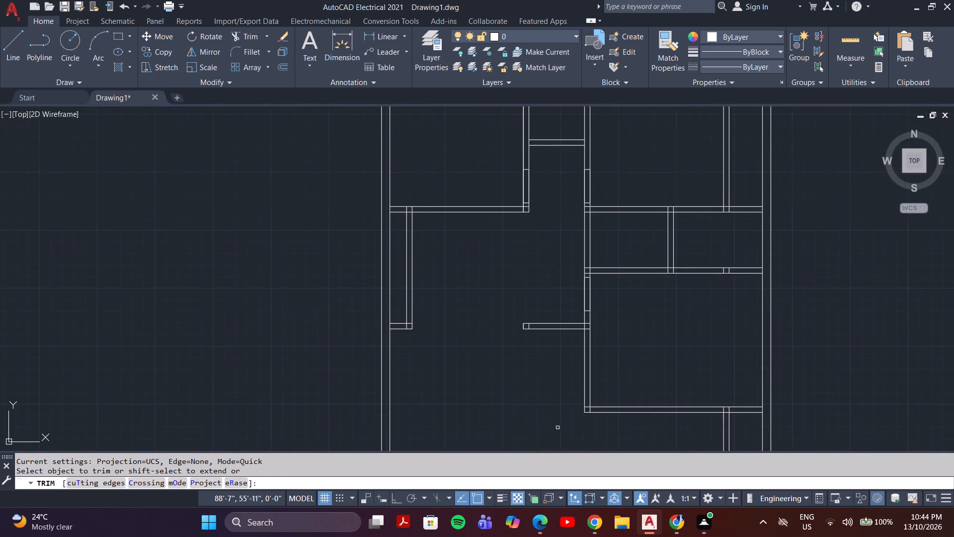
middle_drag(557, 288, 539, 441)
scroll(522, 357, up, 2)
drag(526, 320, 356, 340)
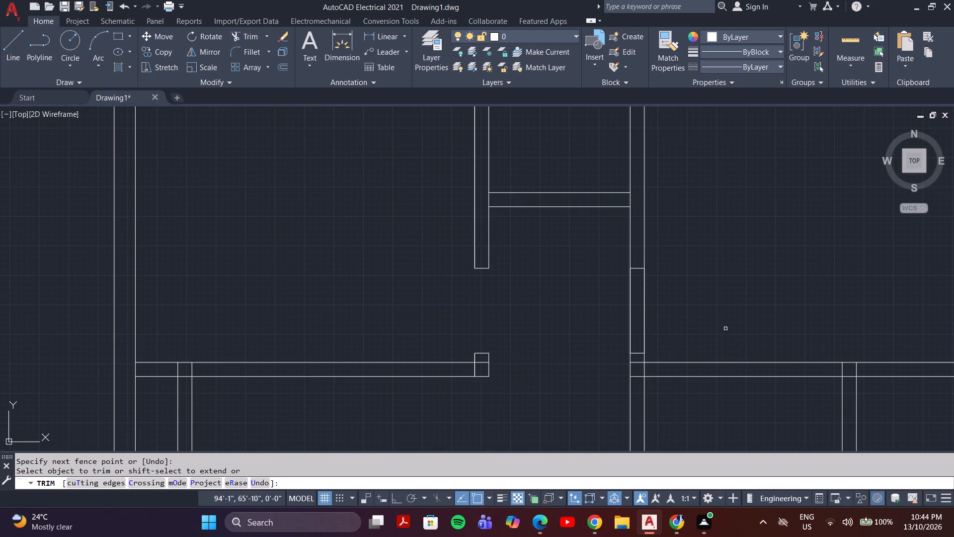
drag(593, 328, 714, 312)
Trim the wall lines within the rectangle in the middle-right room's left partition to open its doorway.
scroll(714, 312, down, 2)
middle_drag(660, 298, 643, 346)
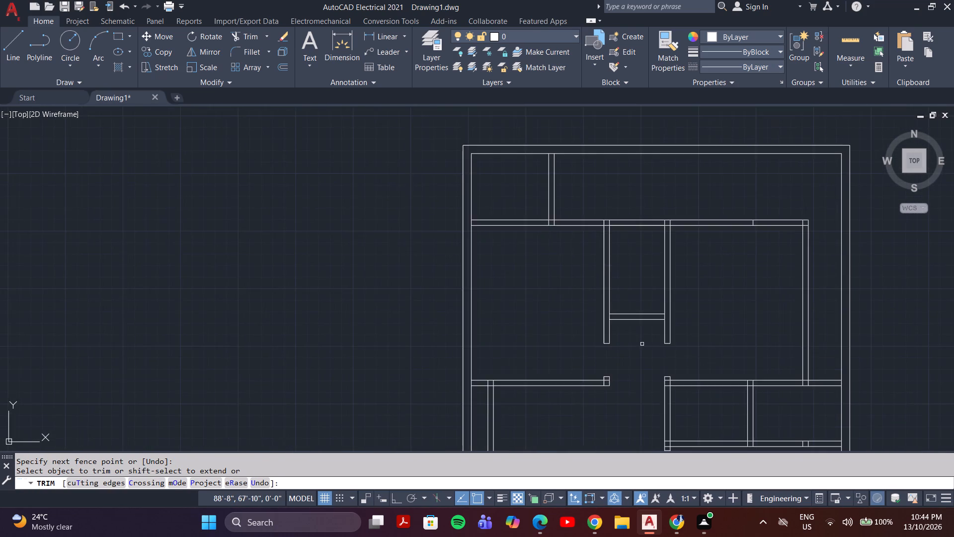
scroll(641, 350, down, 1)
middle_drag(641, 358, 680, 253)
scroll(675, 300, up, 4)
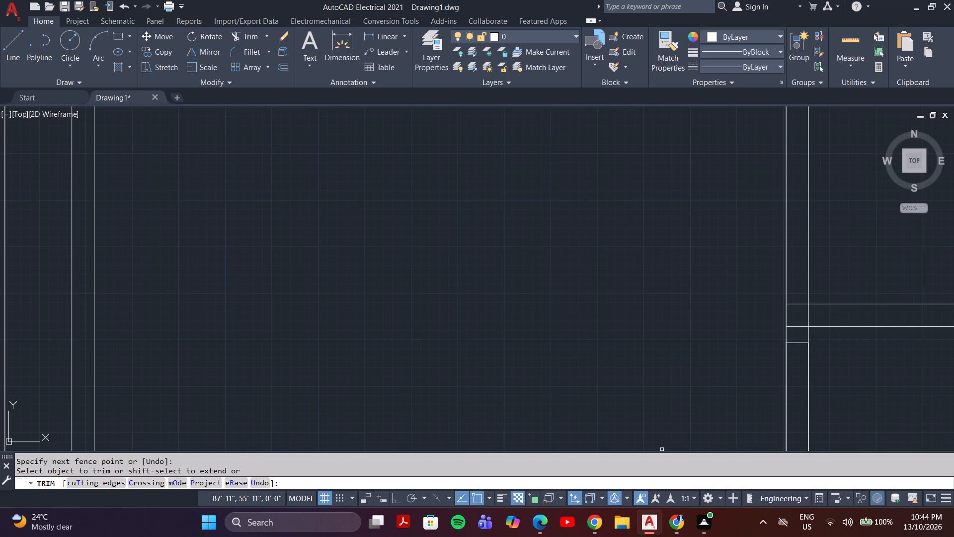
scroll(794, 395, down, 1)
drag(782, 395, 862, 398)
Trim the wall lines within the rectangle in the lower-left room's right partition to open its doorway.
scroll(839, 401, down, 2)
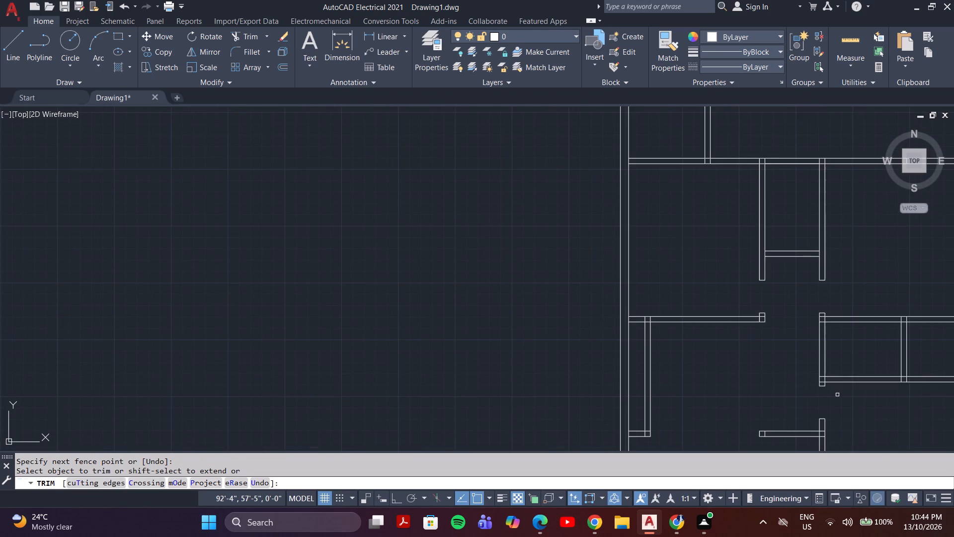
middle_drag(838, 390, 657, 371)
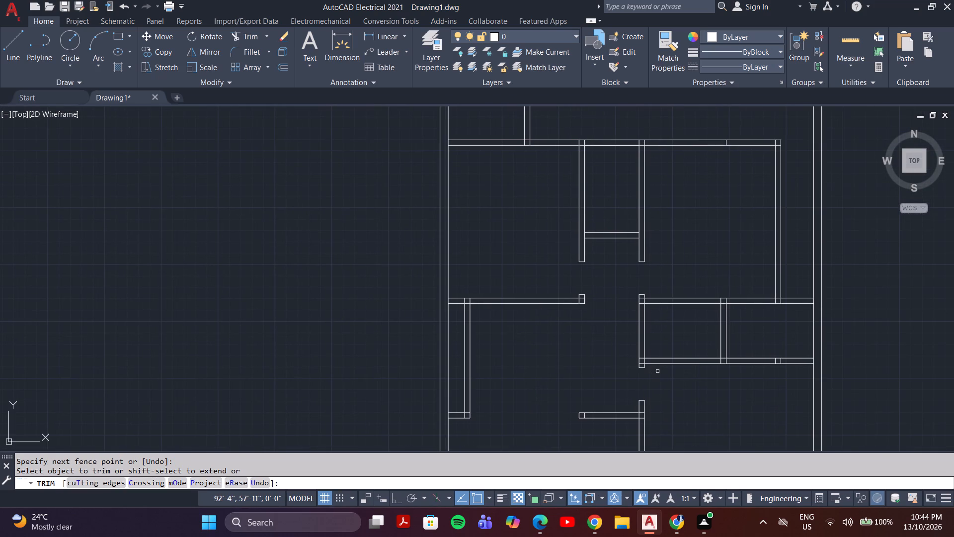
scroll(619, 421, down, 2)
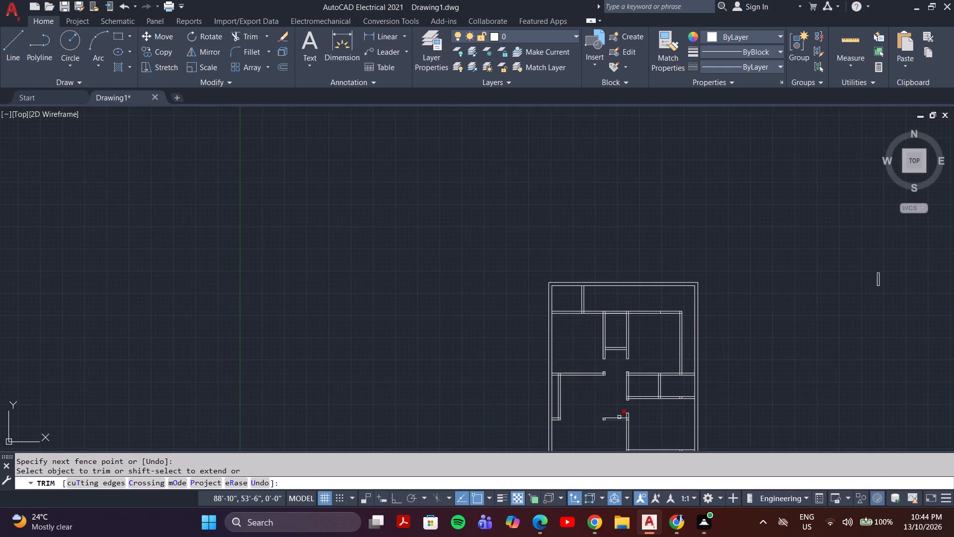
middle_drag(622, 404, 599, 343)
scroll(572, 352, up, 1)
middle_drag(580, 356, 583, 242)
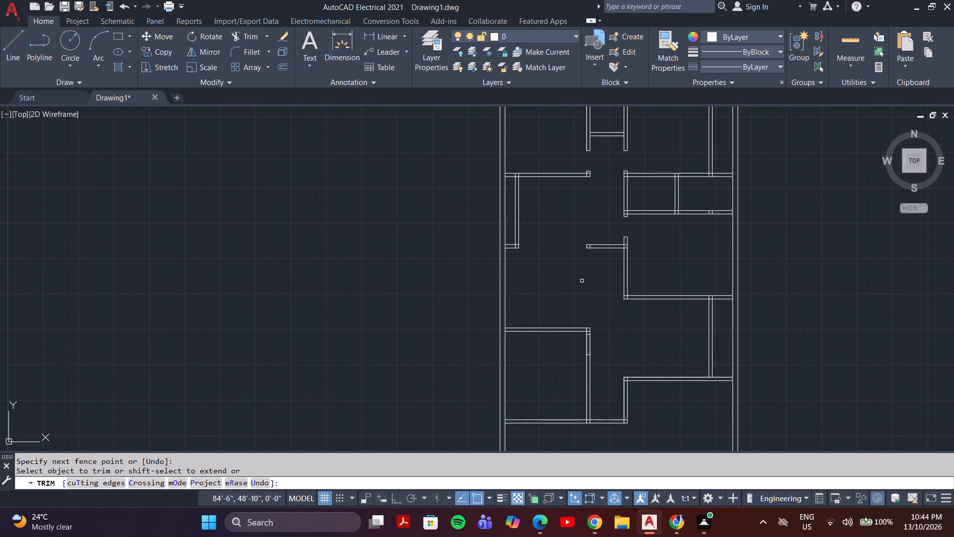
scroll(591, 302, up, 1)
middle_drag(591, 302, 593, 288)
scroll(600, 311, down, 1)
scroll(599, 324, up, 3)
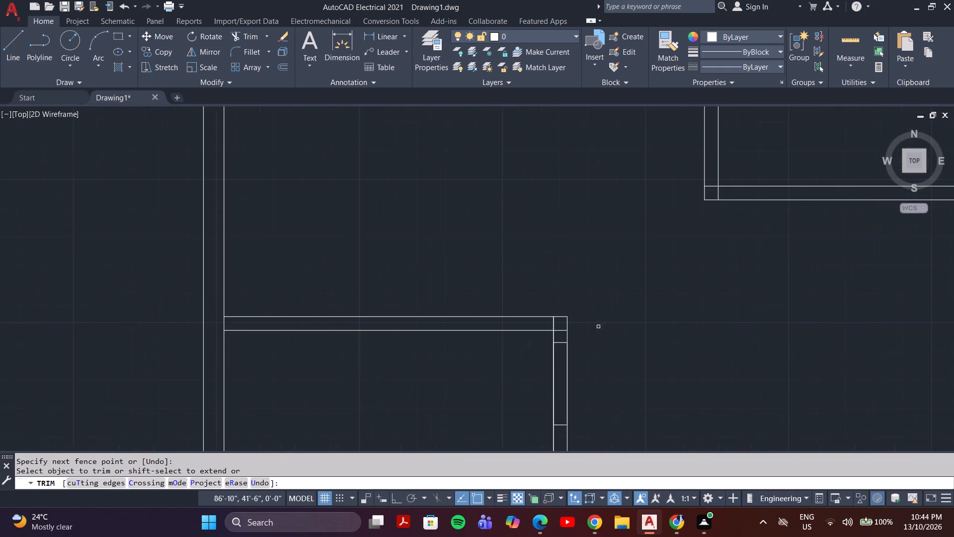
drag(592, 357, 521, 383)
scroll(579, 355, down, 2)
middle_drag(649, 341, 609, 260)
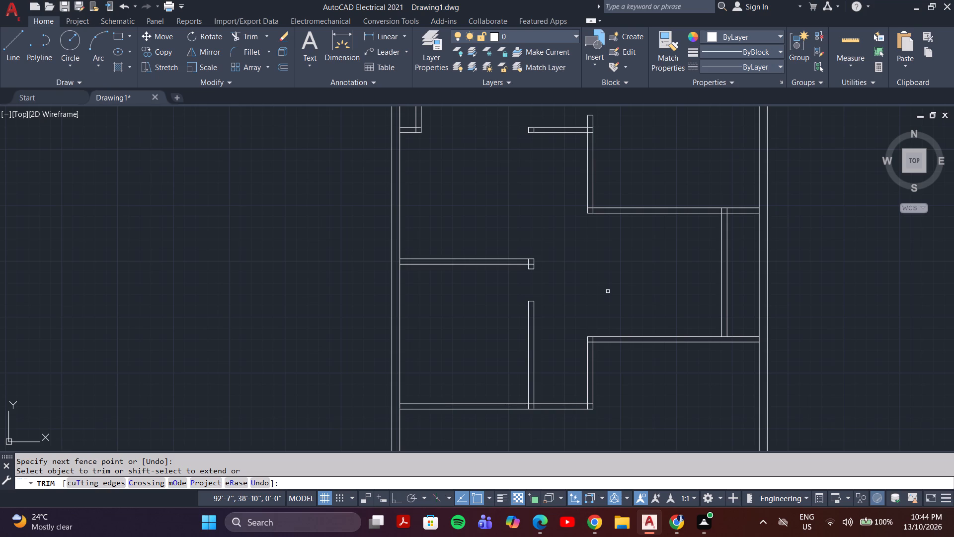
scroll(636, 289, down, 1)
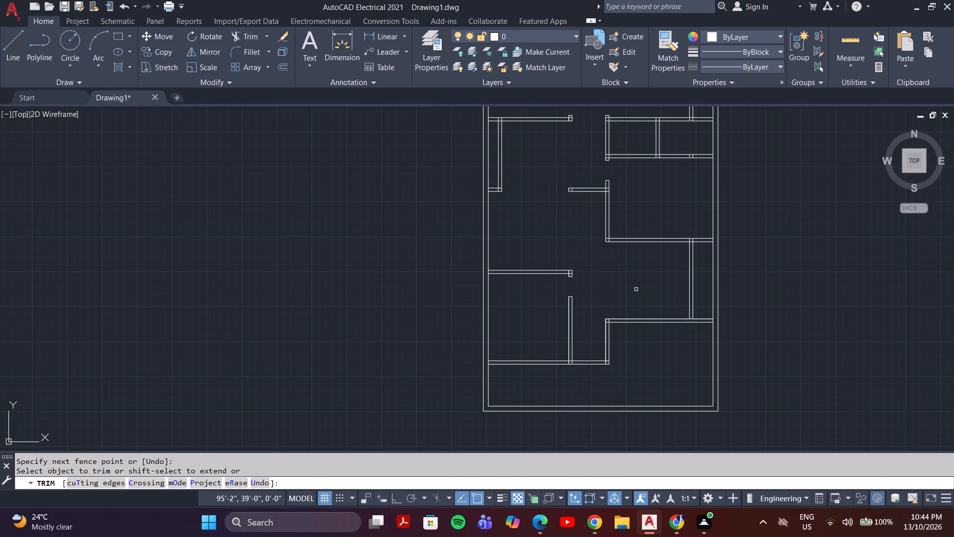
key(Escape)
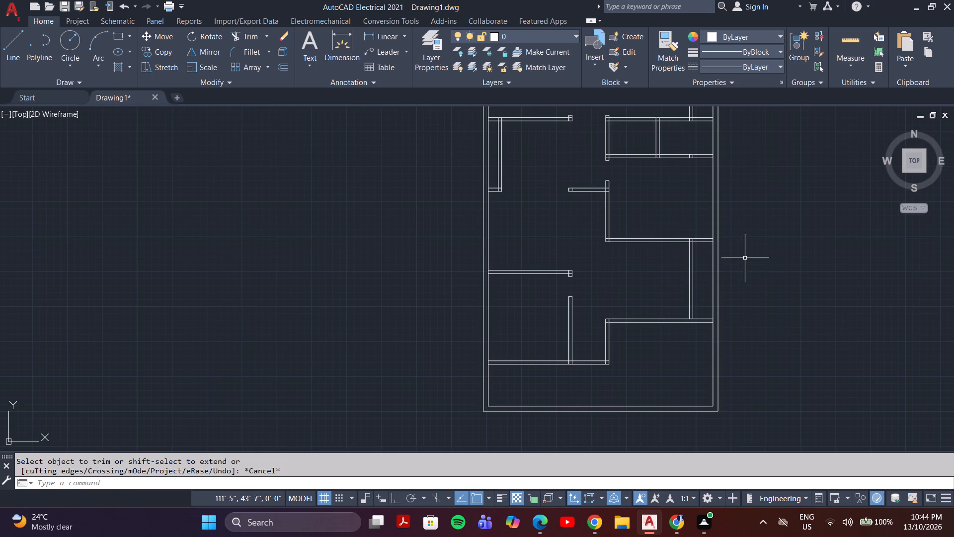
Move the original 6" by 3' rectangle from outside the plan into the open area just above the lower-right room's stepped wall corner.
middle_drag(747, 257, 597, 346)
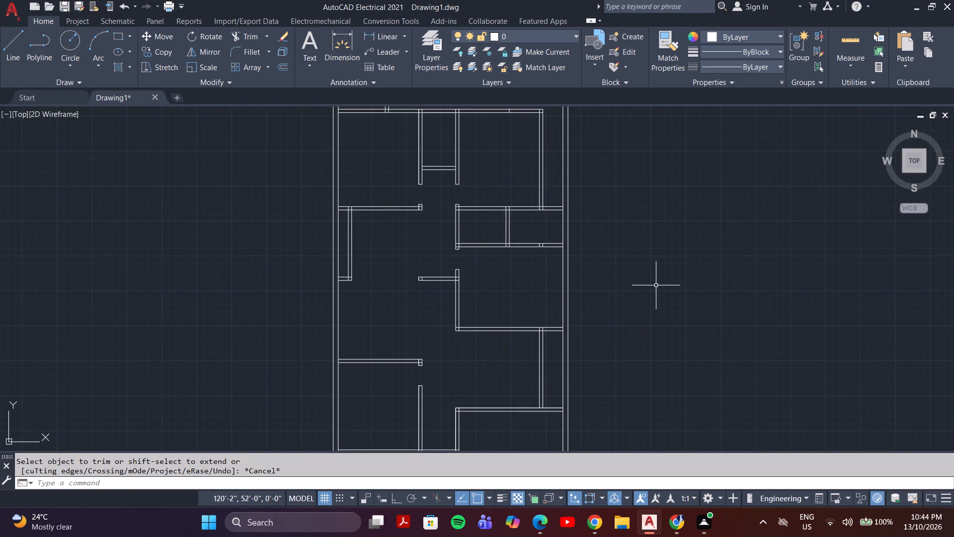
middle_drag(652, 278, 549, 509)
click(773, 271)
click(740, 315)
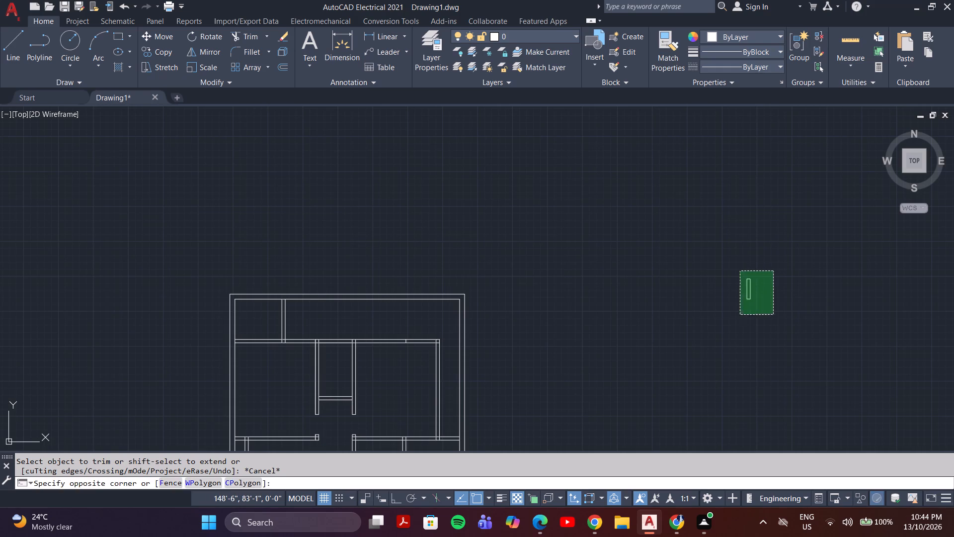
key(m)
key(Return)
click(748, 300)
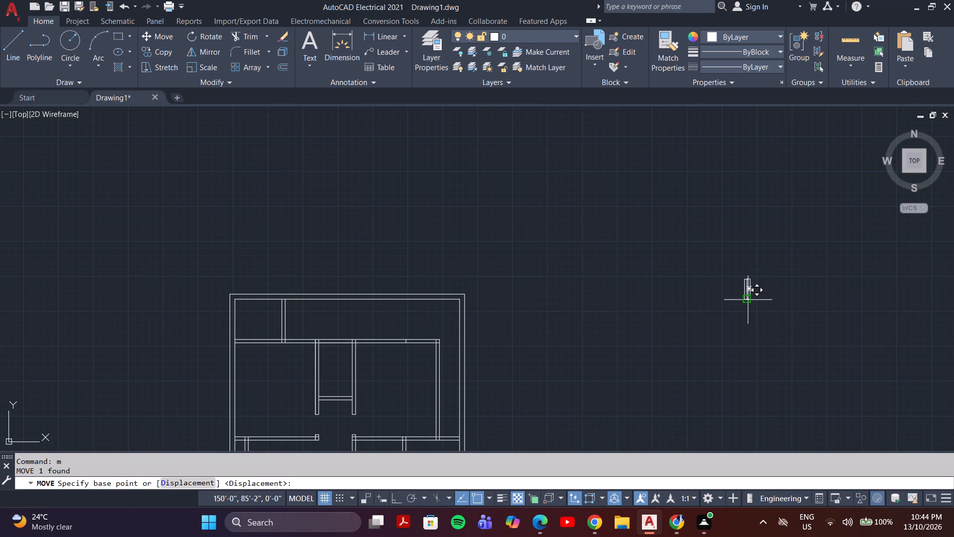
middle_drag(557, 366, 689, 159)
middle_drag(533, 351, 646, 239)
scroll(597, 303, up, 3)
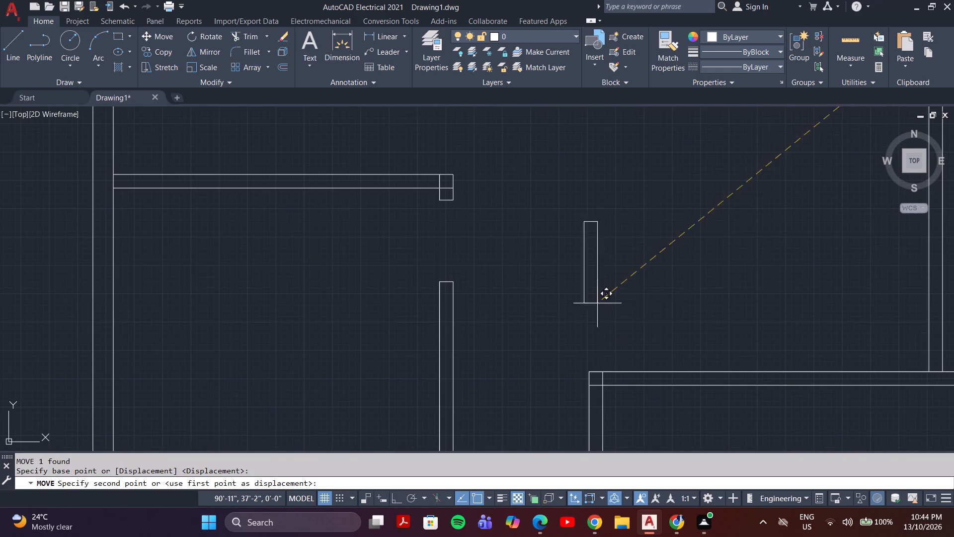
click(659, 329)
key(Escape)
Rotate the 6" by 3' rectangle 90 degrees counterclockwise about its lower-right corner so it lies horizontally.
drag(673, 242, 663, 254)
click(620, 339)
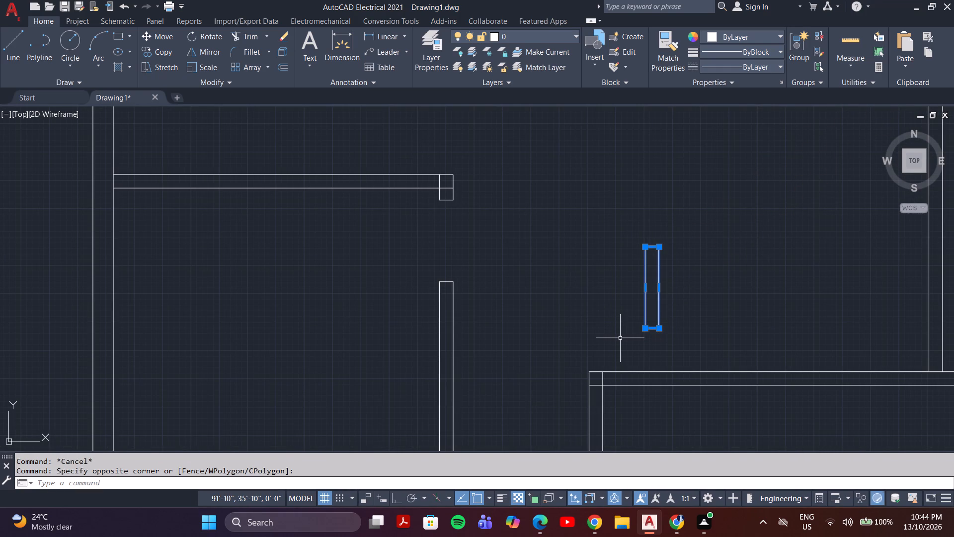
text(ro)
key(Return)
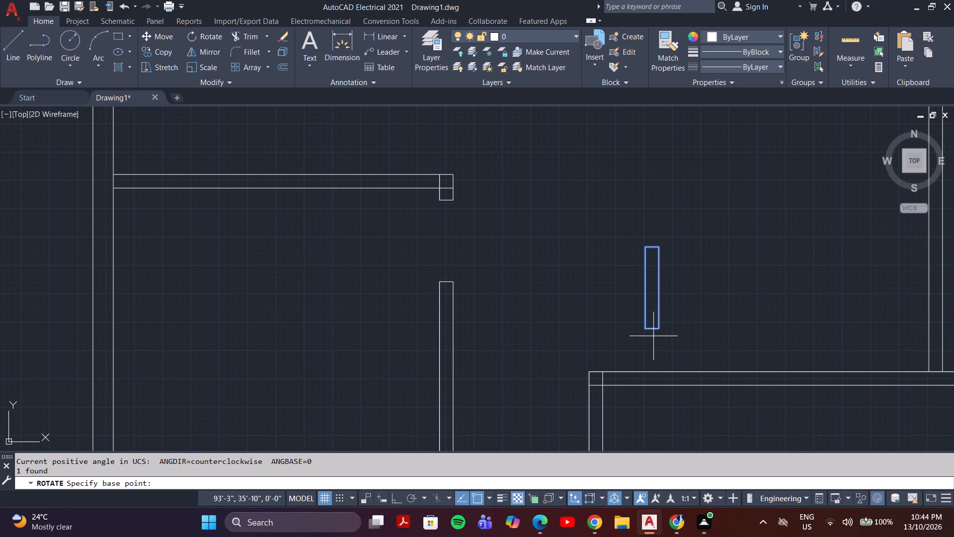
click(660, 329)
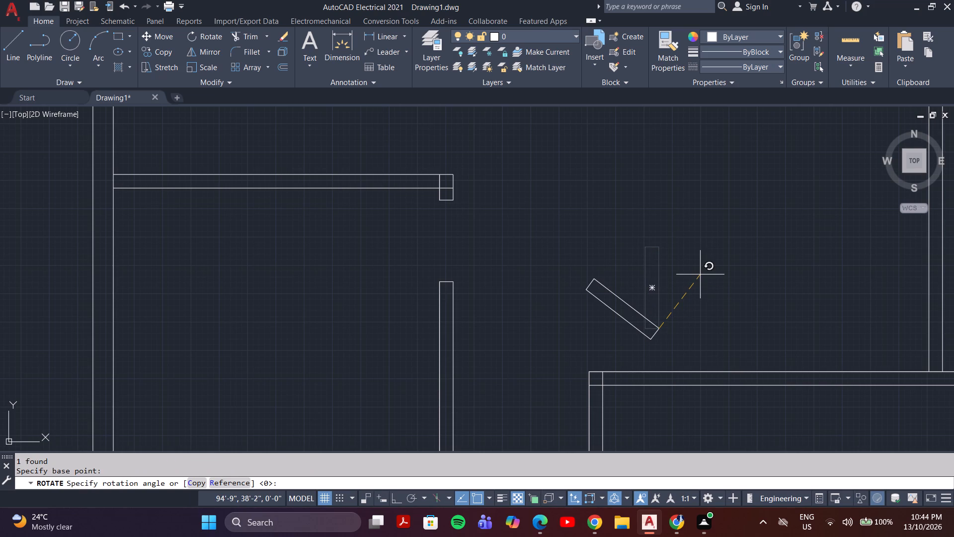
key(F8)
click(700, 271)
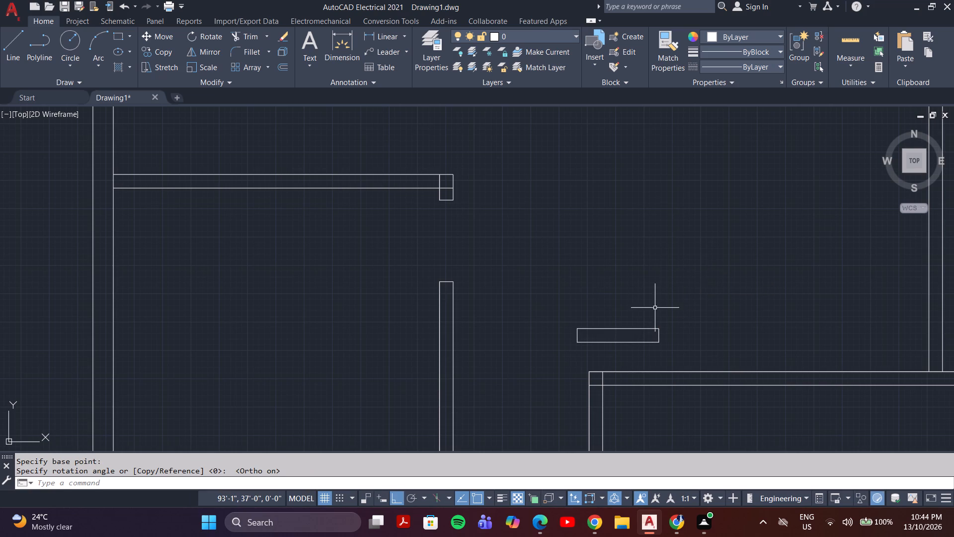
Move the horizontal 3' rectangle into the lower-right room's upper wall, just right of the stepped corner.
click(655, 308)
click(570, 353)
key(m)
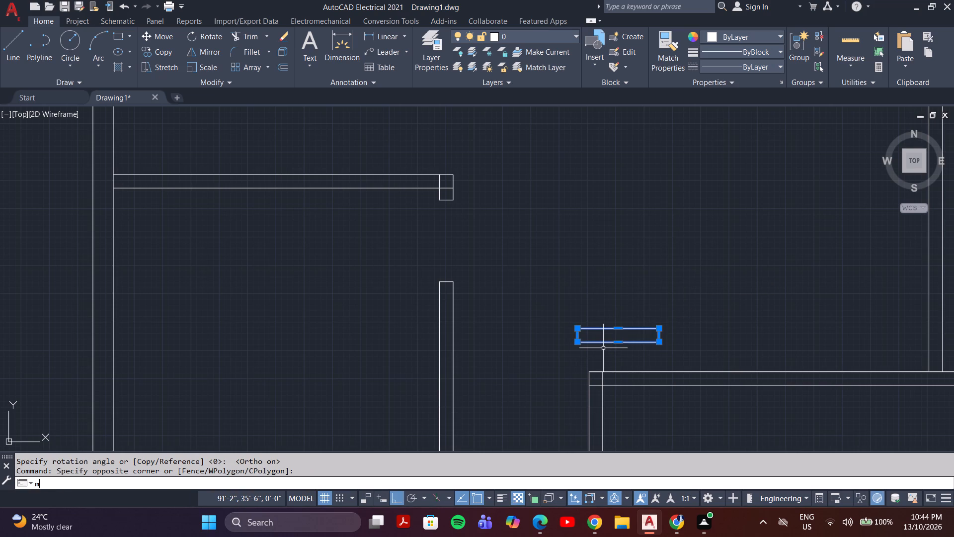
key(Return)
scroll(609, 345, up, 2)
click(729, 339)
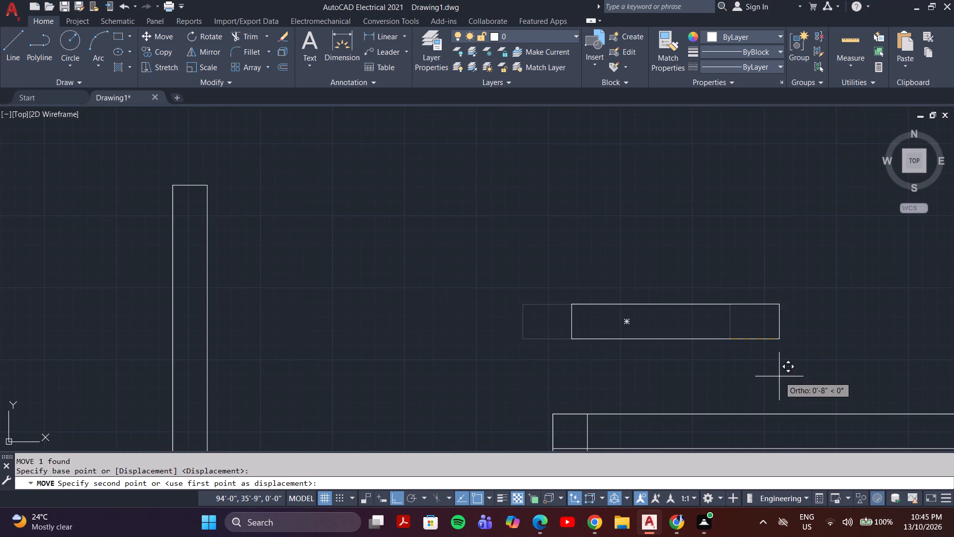
key(F8)
middle_drag(777, 372, 742, 321)
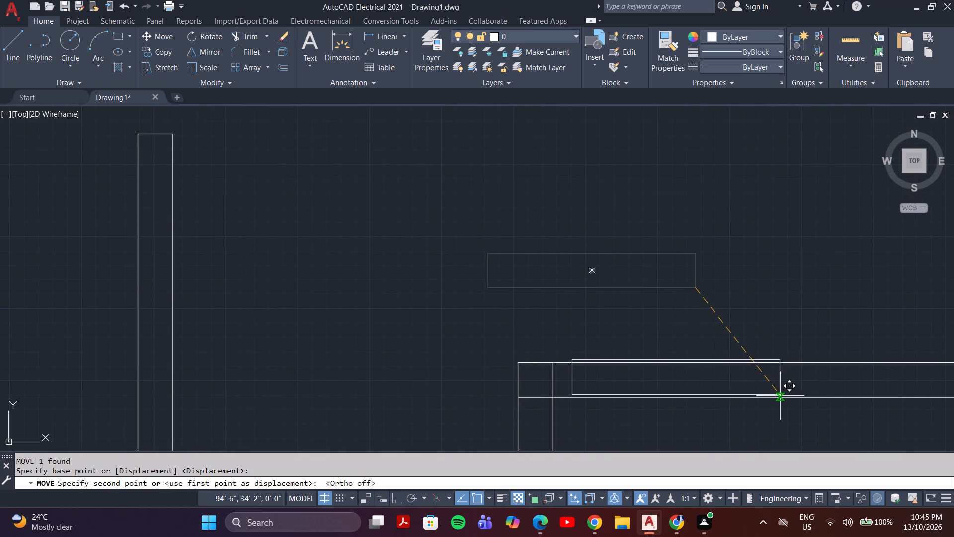
click(779, 398)
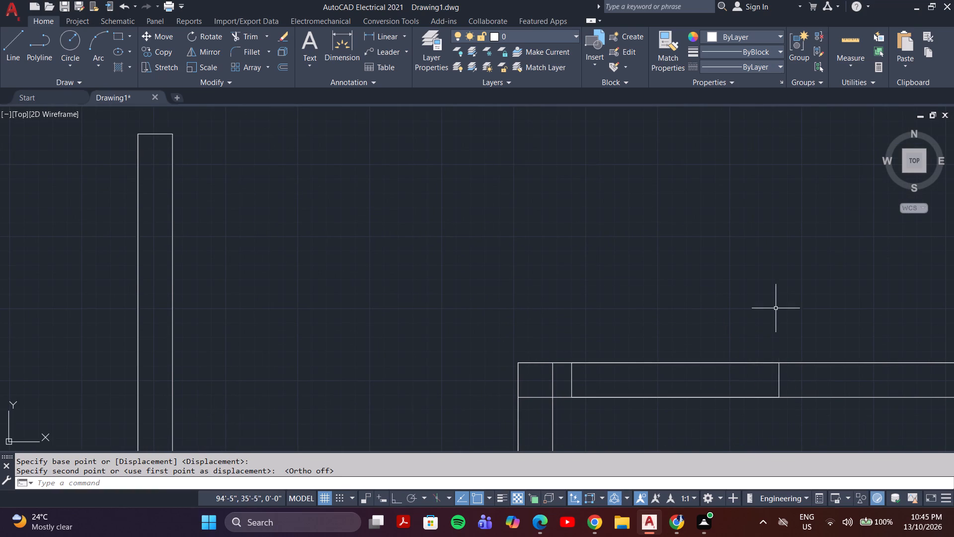
Examine the whole floor plan and its partitions to check the door openings and where others are needed.
scroll(772, 289, down, 2)
middle_drag(769, 290, 704, 246)
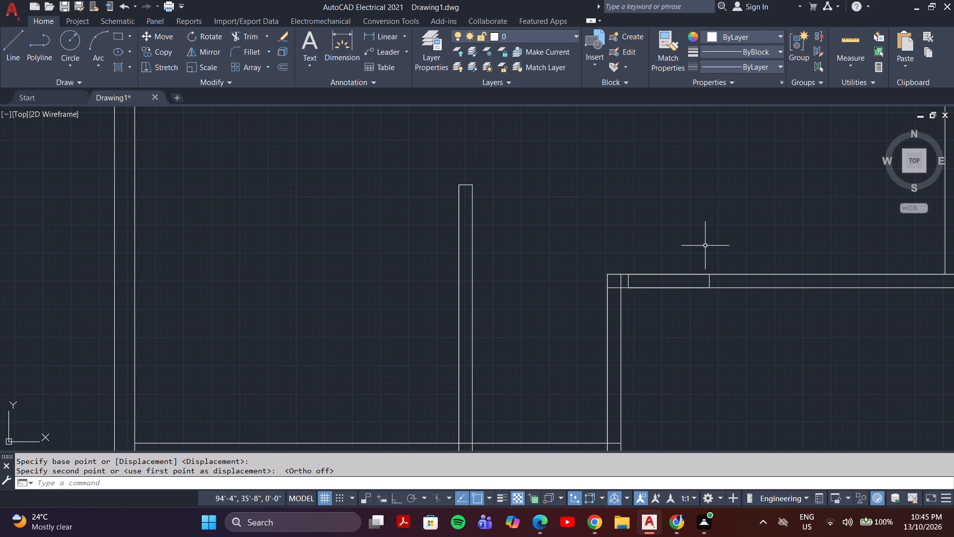
scroll(705, 246, down, 1)
middle_drag(604, 235, 621, 253)
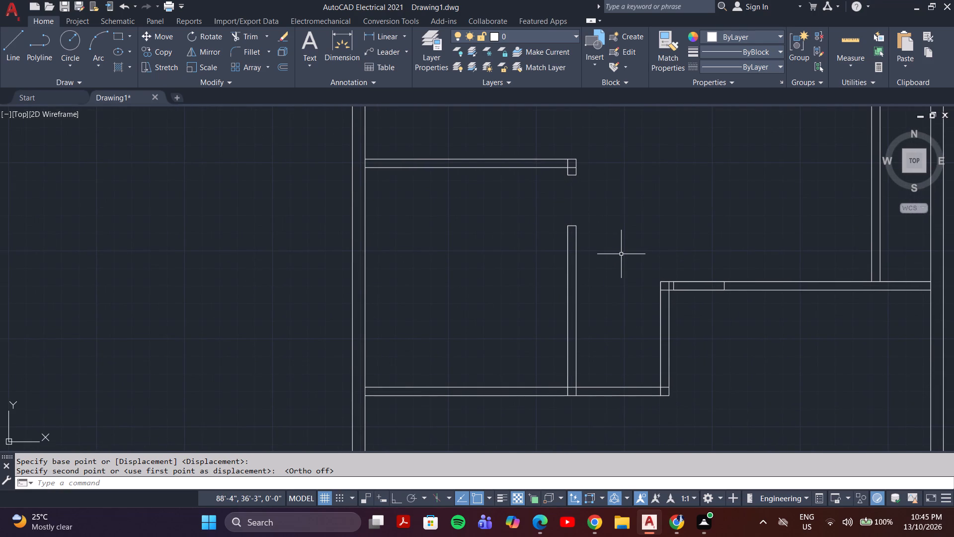
scroll(631, 249, down, 3)
middle_drag(632, 250, 618, 322)
middle_drag(623, 294, 624, 324)
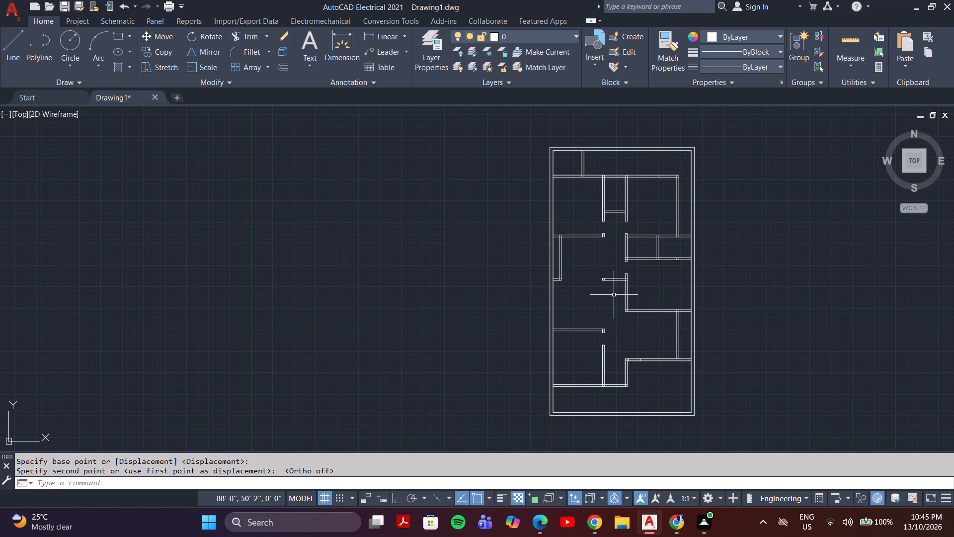
scroll(660, 336, up, 2)
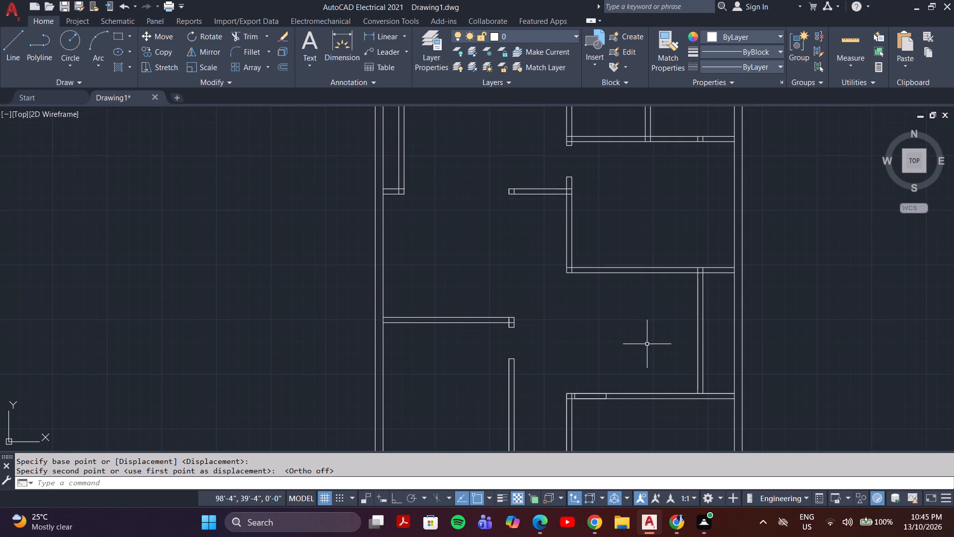
middle_drag(609, 334, 571, 302)
scroll(571, 301, up, 1)
scroll(569, 299, down, 2)
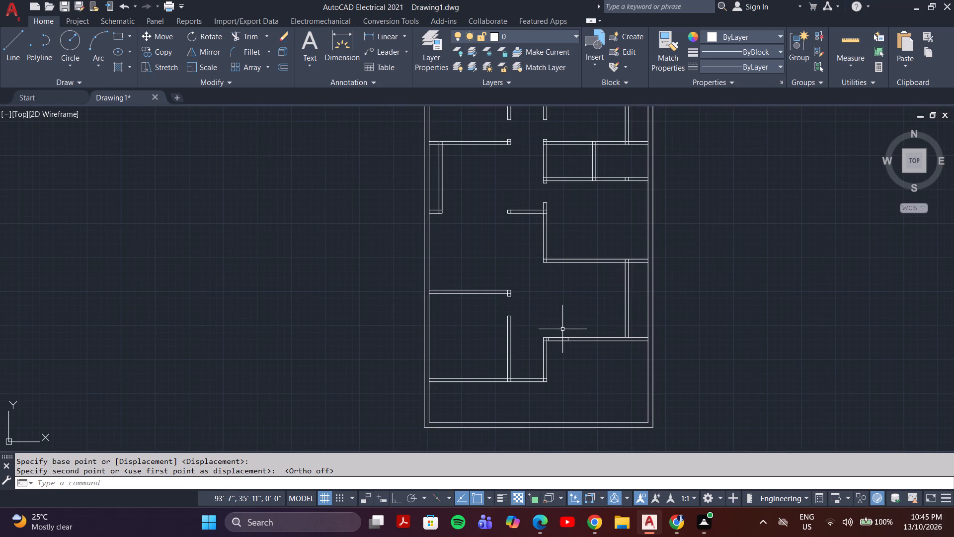
middle_drag(568, 330, 605, 320)
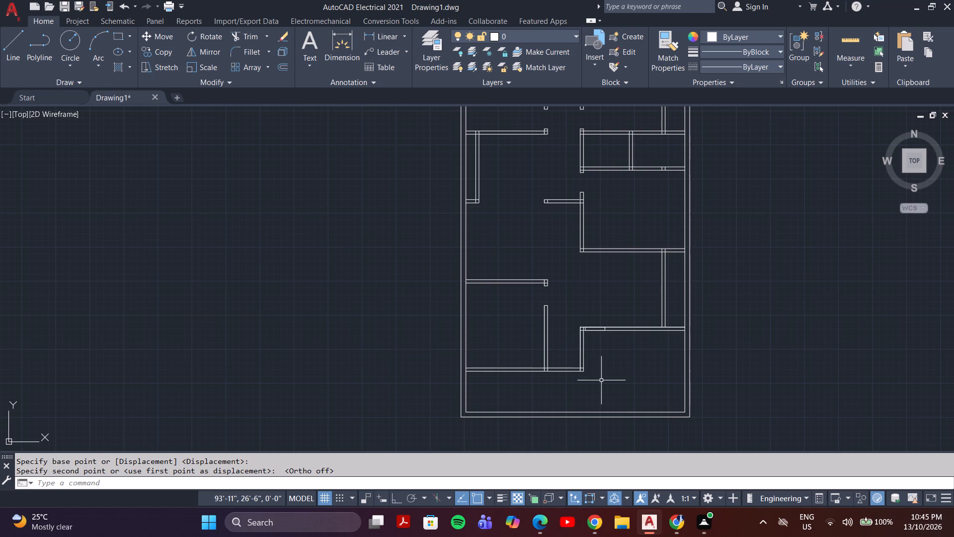
scroll(540, 253, down, 2)
middle_drag(556, 215, 536, 286)
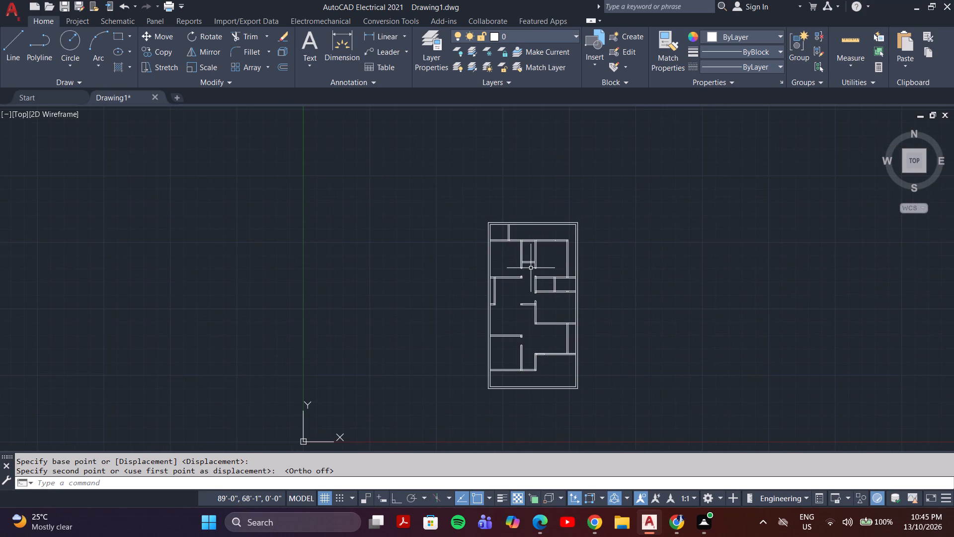
scroll(577, 247, up, 2)
scroll(519, 266, up, 2)
scroll(518, 265, down, 2)
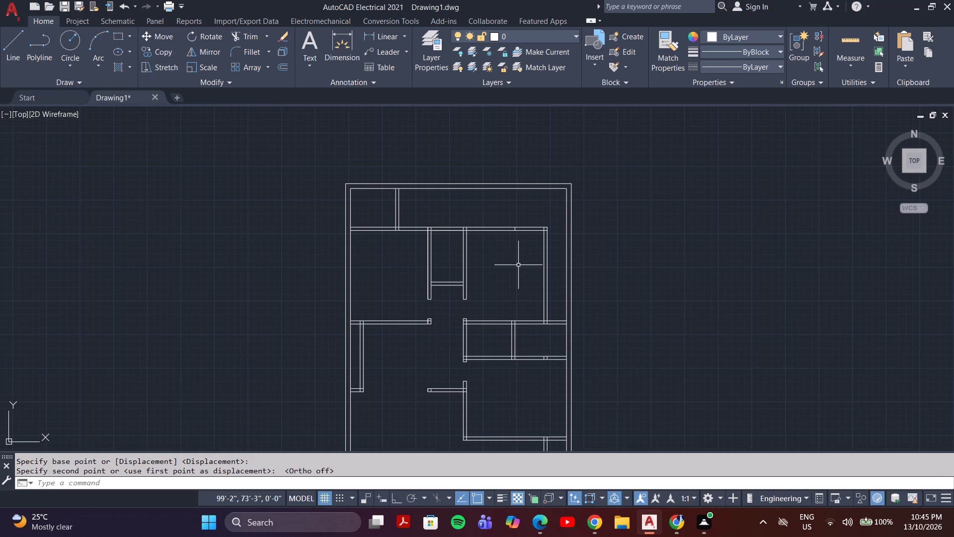
scroll(518, 265, down, 1)
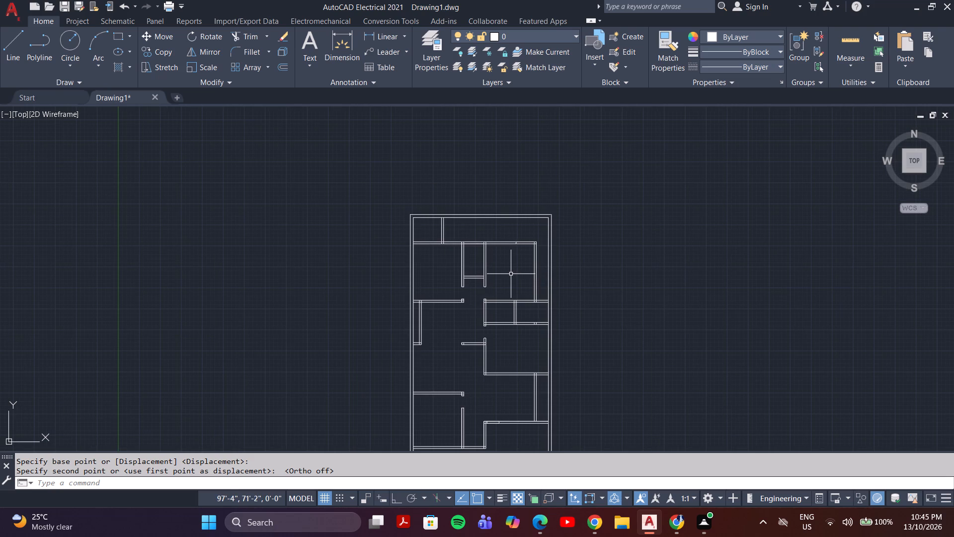
Draw a rectangle 2.5' long and 6" wide outside the plan, beside its upper right side.
text(rec)
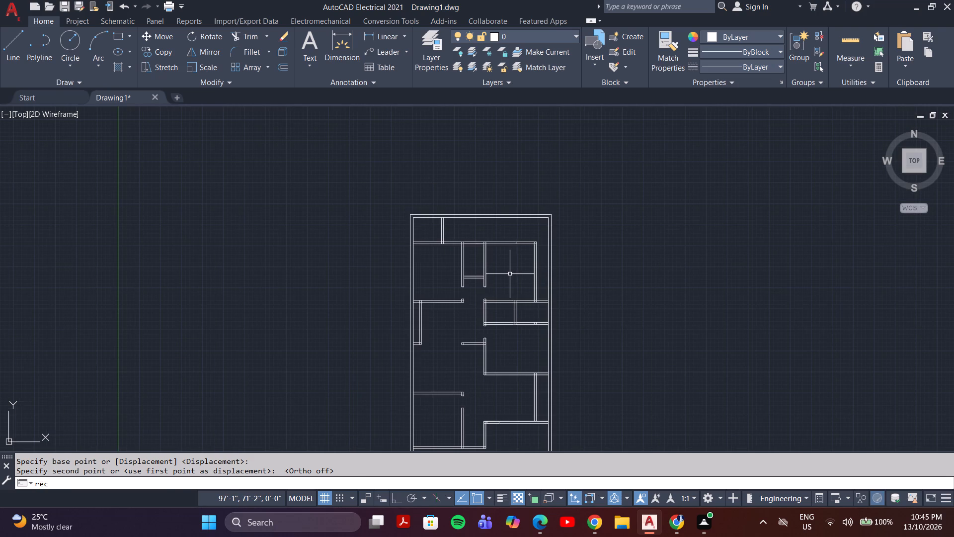
key(Return)
click(627, 256)
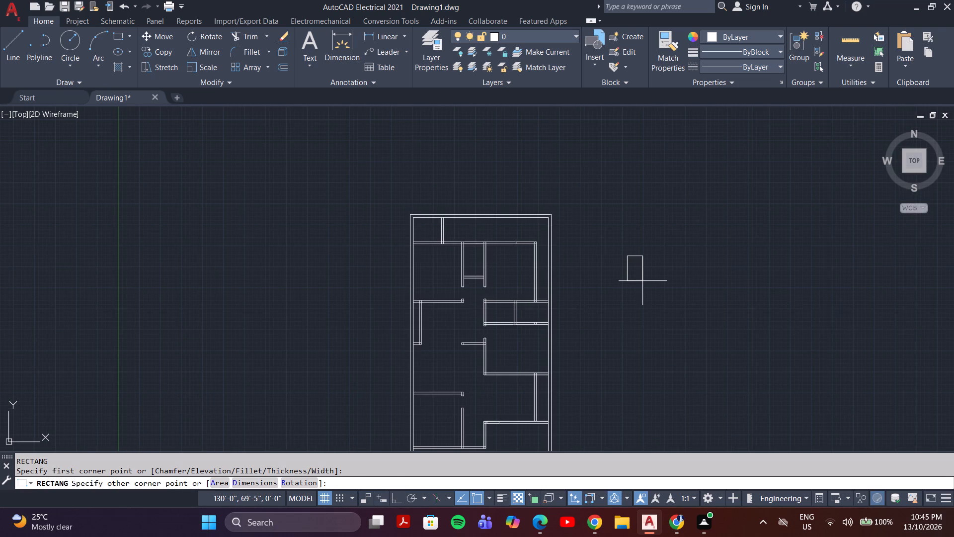
key(d)
key(Return)
key(2)
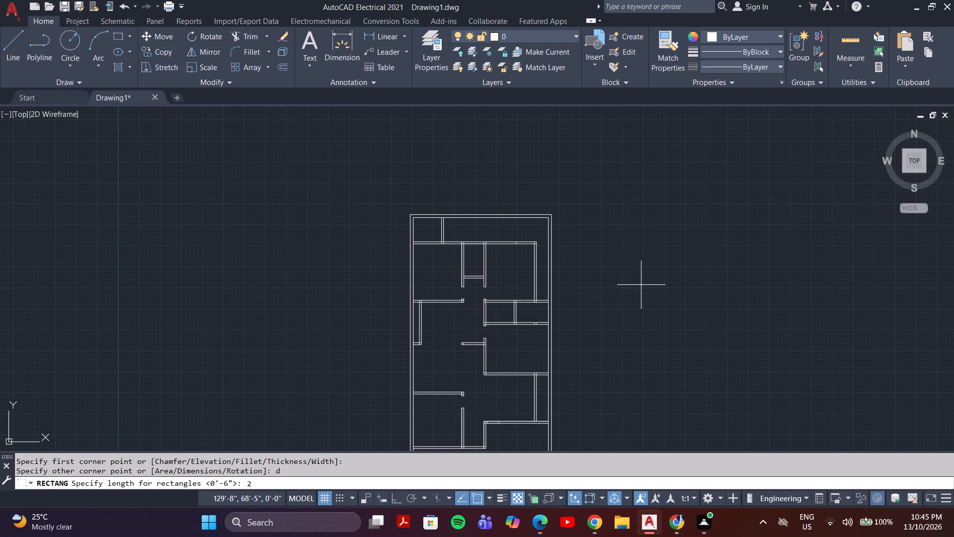
key(period)
text(5')
key(Return)
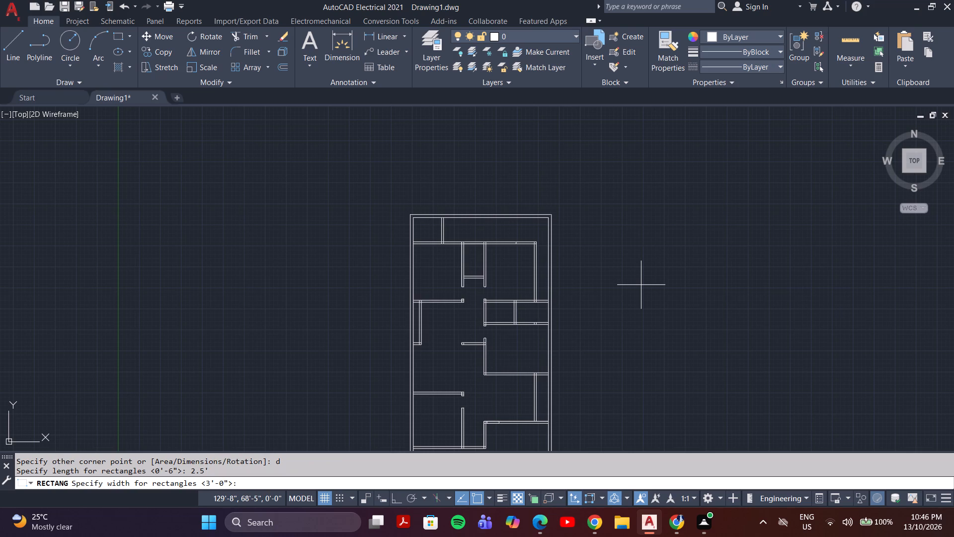
key(6)
key(shift+quotedbl)
key(Return)
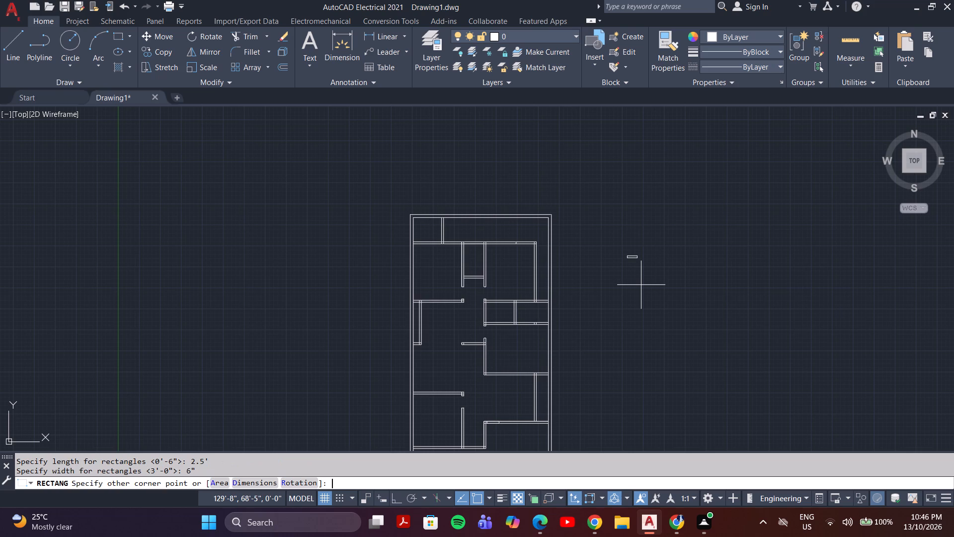
click(636, 285)
Copy the 2.5' by 6" rectangle by its upper-left corner into the small top-left room's lower wall, near its right partition.
scroll(636, 241, up, 2)
drag(644, 257, 644, 268)
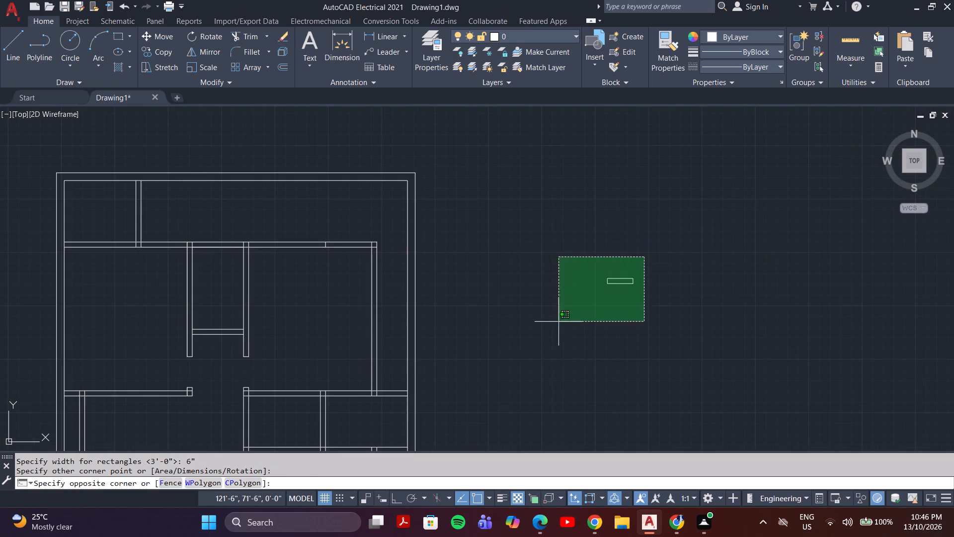
click(558, 322)
key(c)
key(o)
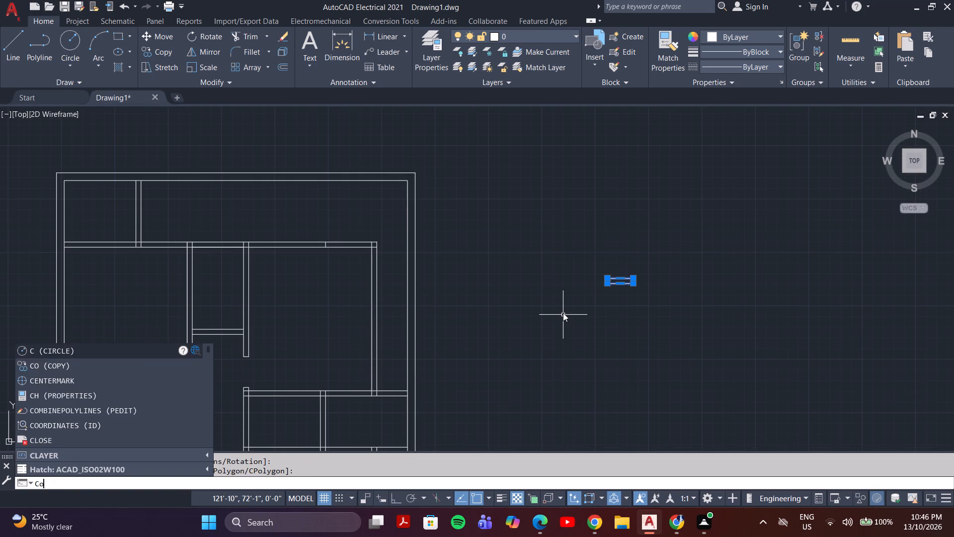
key(Return)
scroll(587, 306, up, 2)
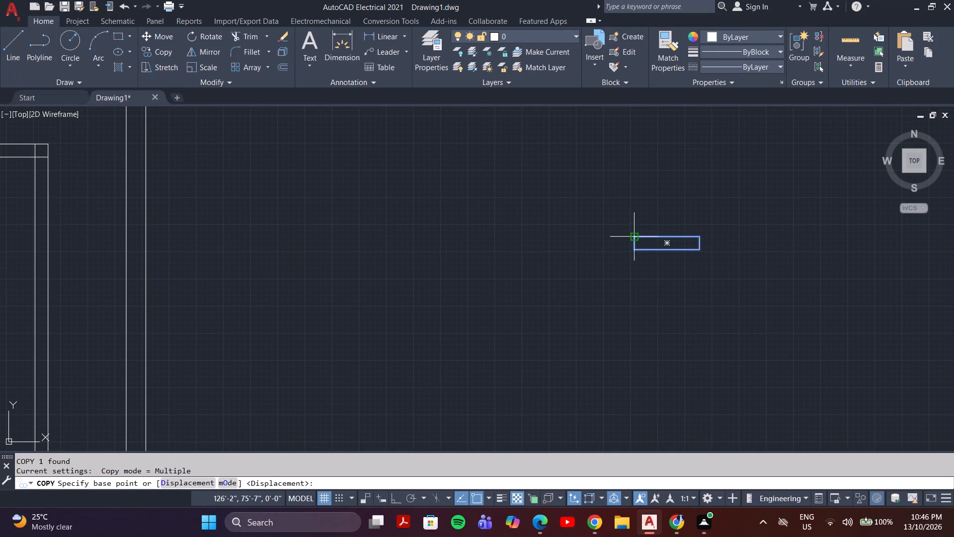
click(635, 238)
scroll(479, 233, down, 5)
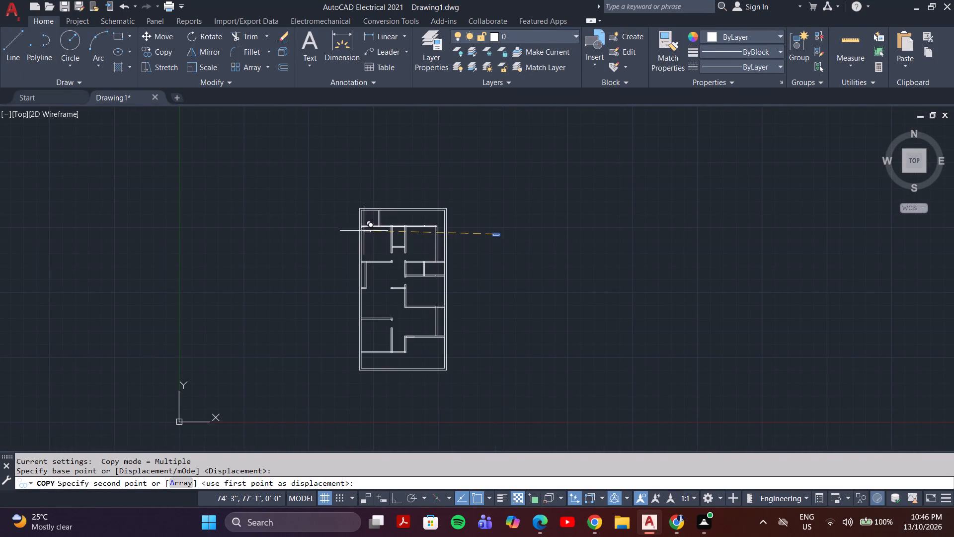
scroll(368, 229, up, 5)
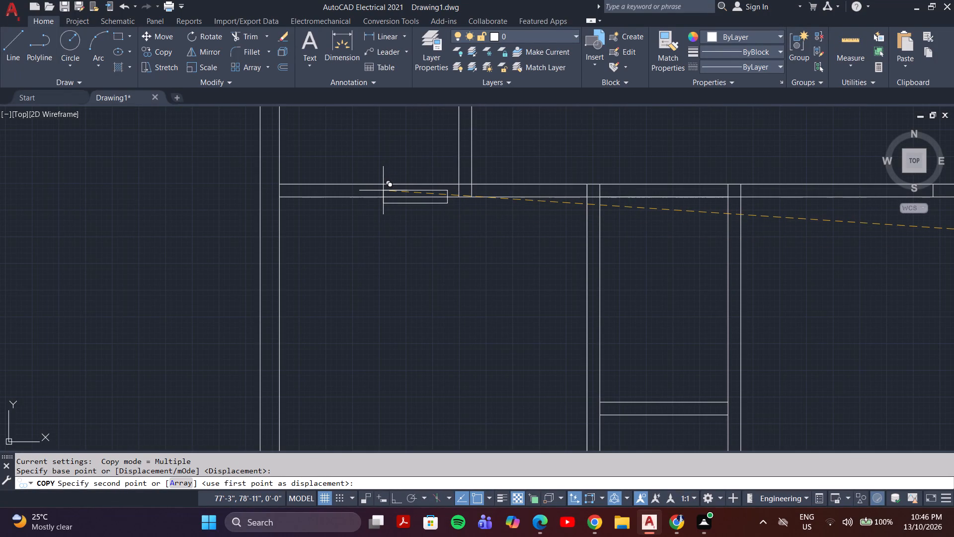
middle_drag(310, 145, 357, 168)
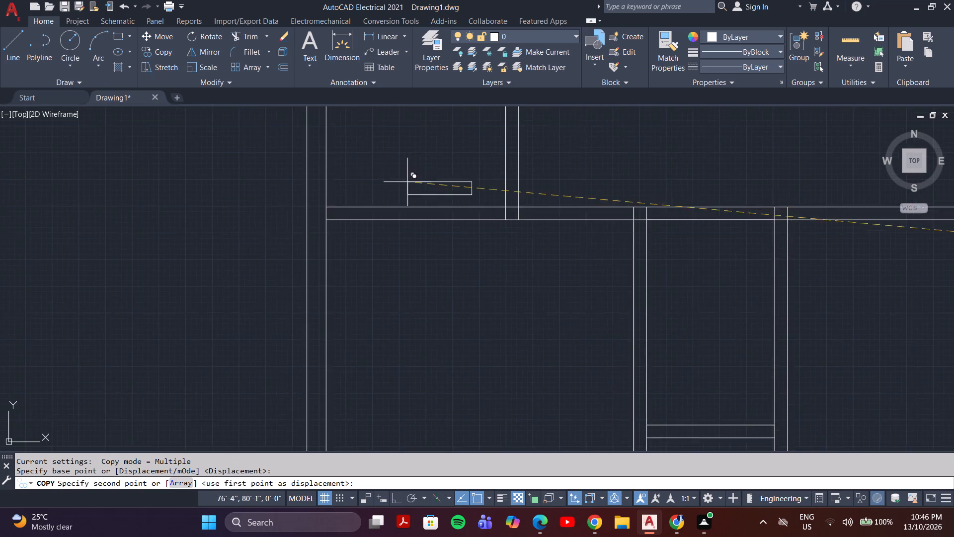
scroll(434, 189, up, 5)
scroll(464, 227, down, 3)
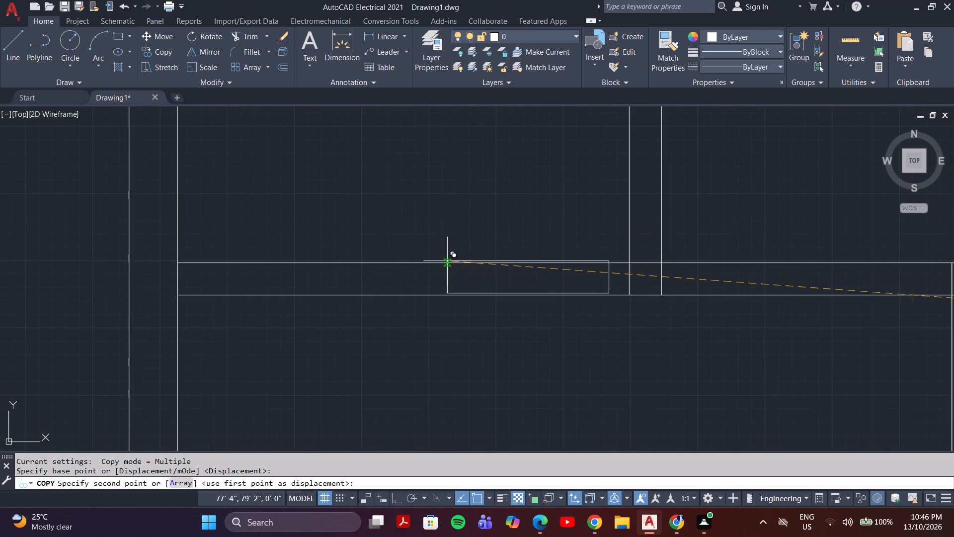
click(449, 264)
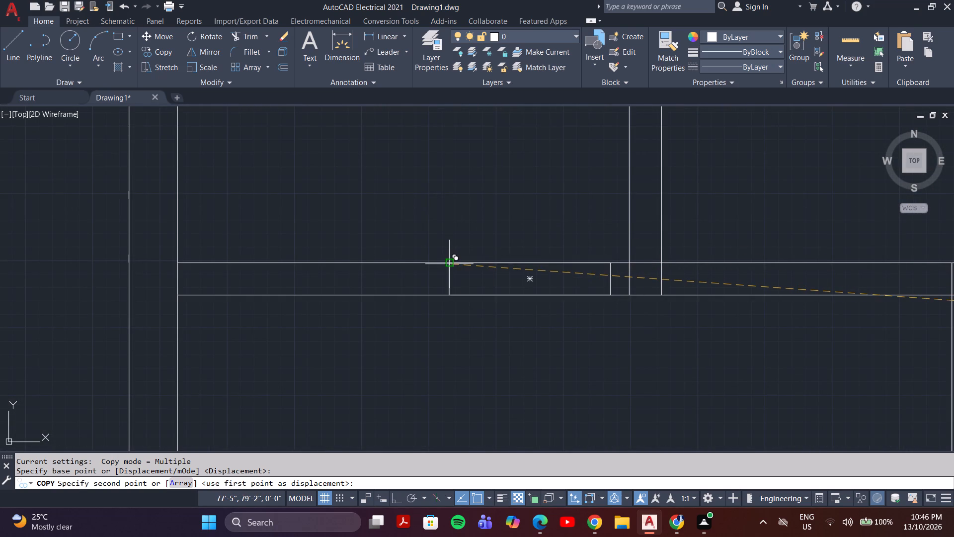
Copy the 2.5' by 6" rectangle into the short cross wall between the two central vertical partitions, roughly midway along it.
scroll(540, 296, down, 2)
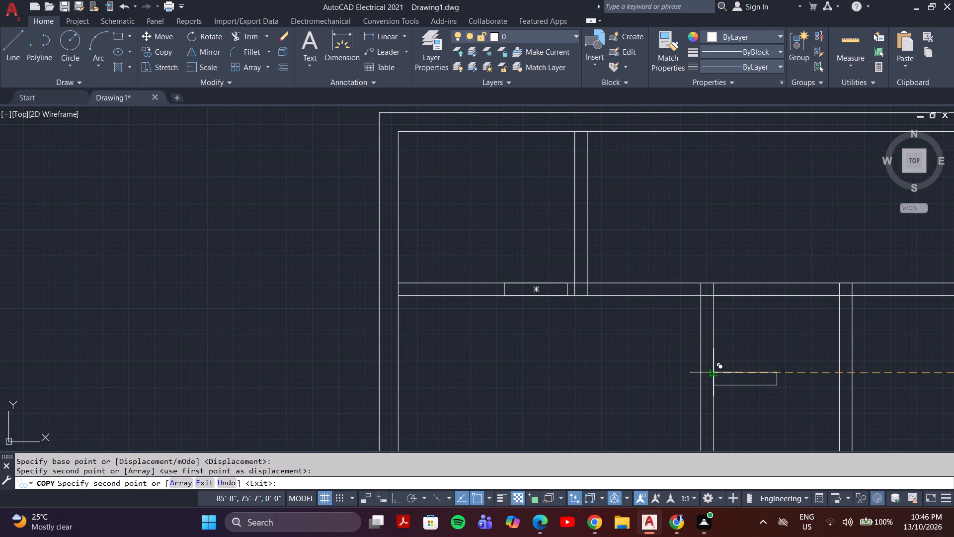
scroll(714, 372, up, 1)
scroll(714, 372, down, 3)
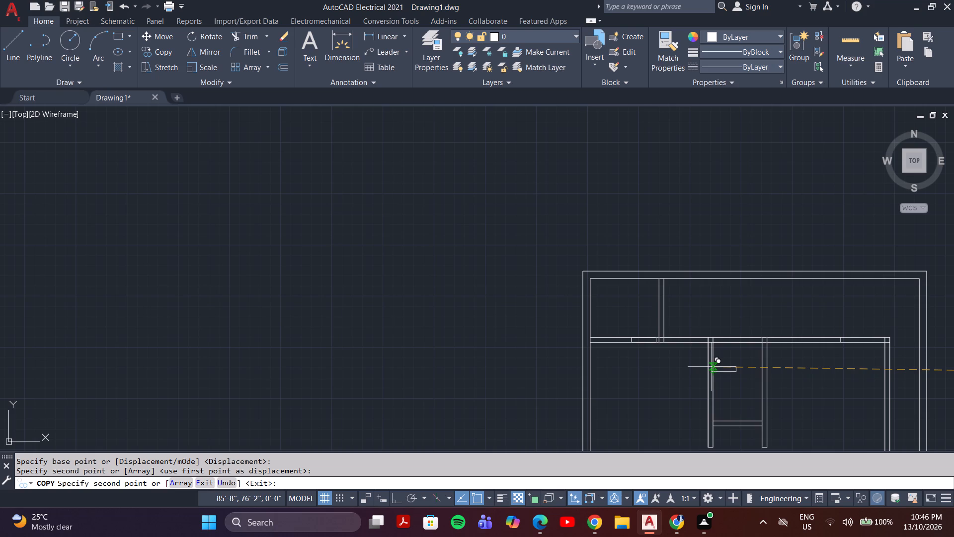
middle_drag(708, 378, 544, 315)
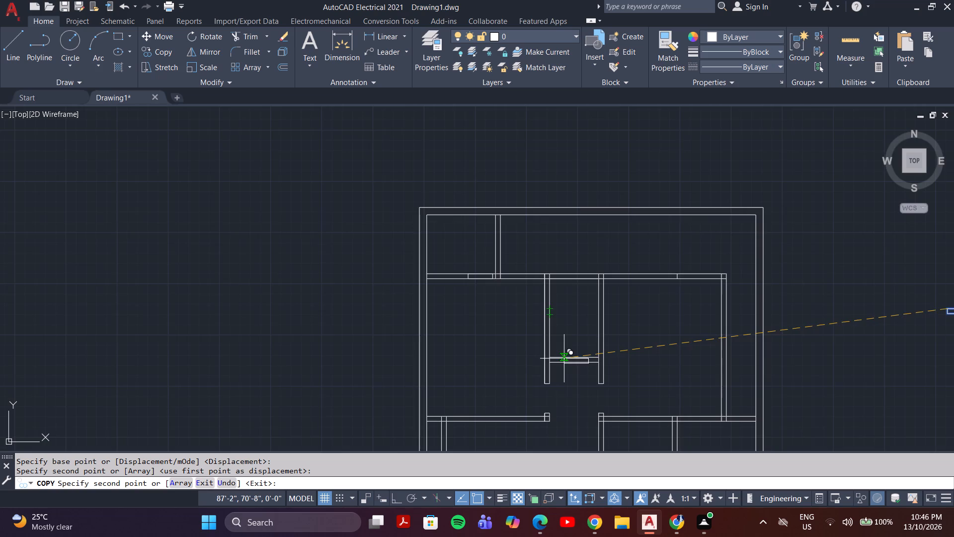
scroll(564, 359, up, 5)
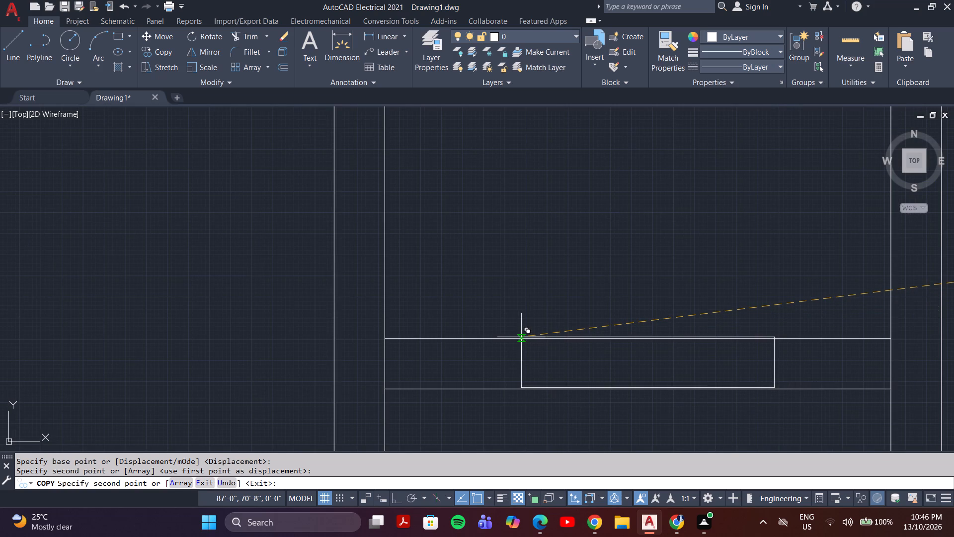
click(525, 339)
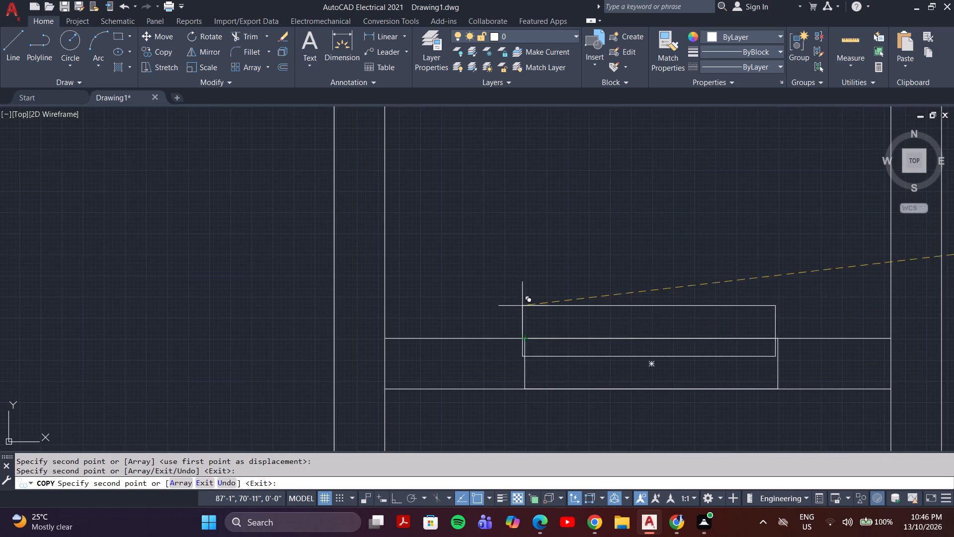
Copy the 2.5' rectangle into the lower wall of the two small right-side rooms, just right of their dividing partition.
scroll(522, 306, down, 4)
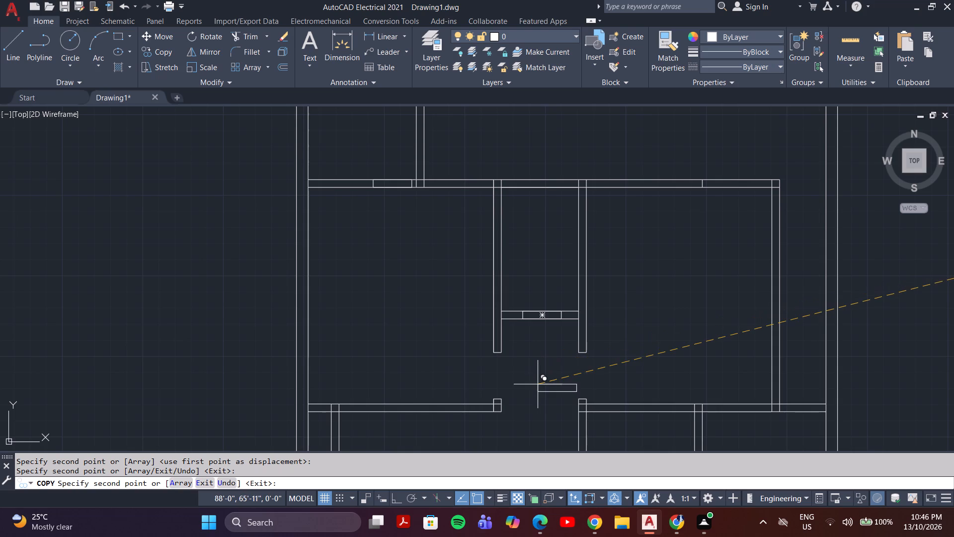
middle_drag(550, 404, 525, 341)
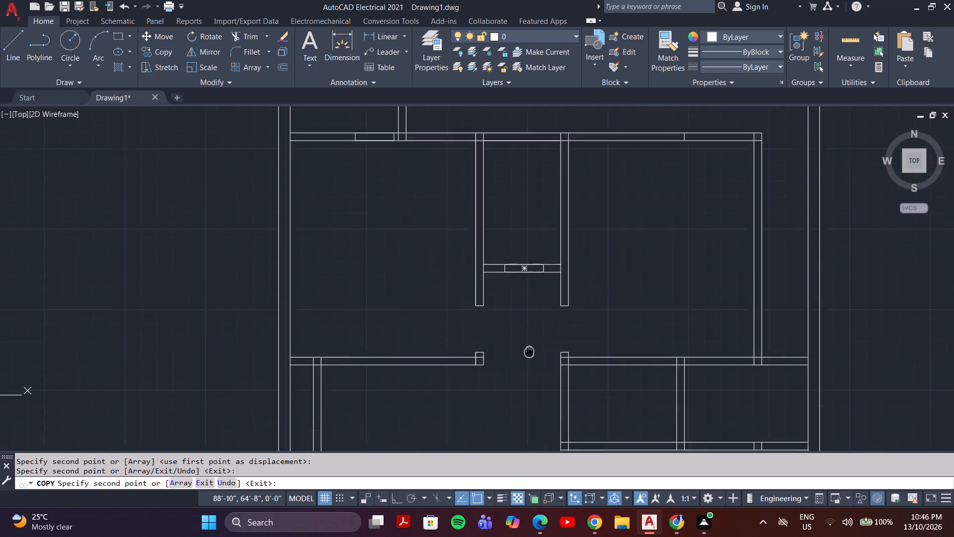
middle_drag(525, 341, 516, 326)
middle_drag(671, 410, 602, 359)
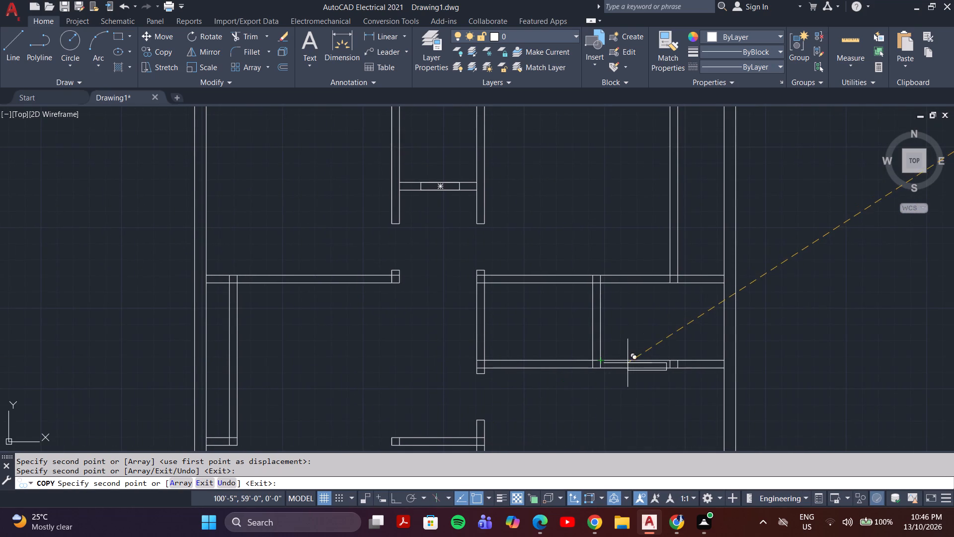
scroll(619, 361, up, 3)
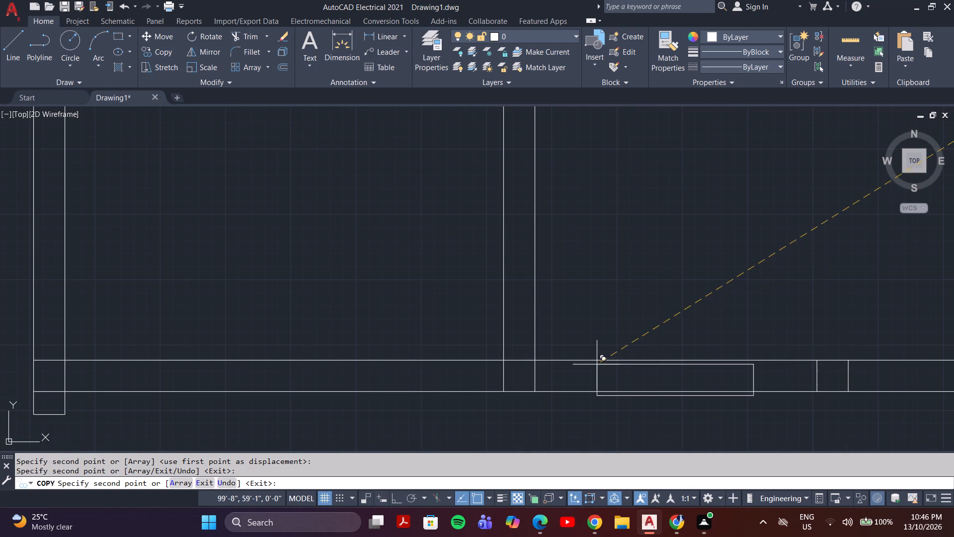
click(594, 360)
Place another copy of the 2.5' rectangle in the open passage left of the two small right-side rooms.
middle_drag(446, 322, 570, 312)
scroll(507, 296, down, 2)
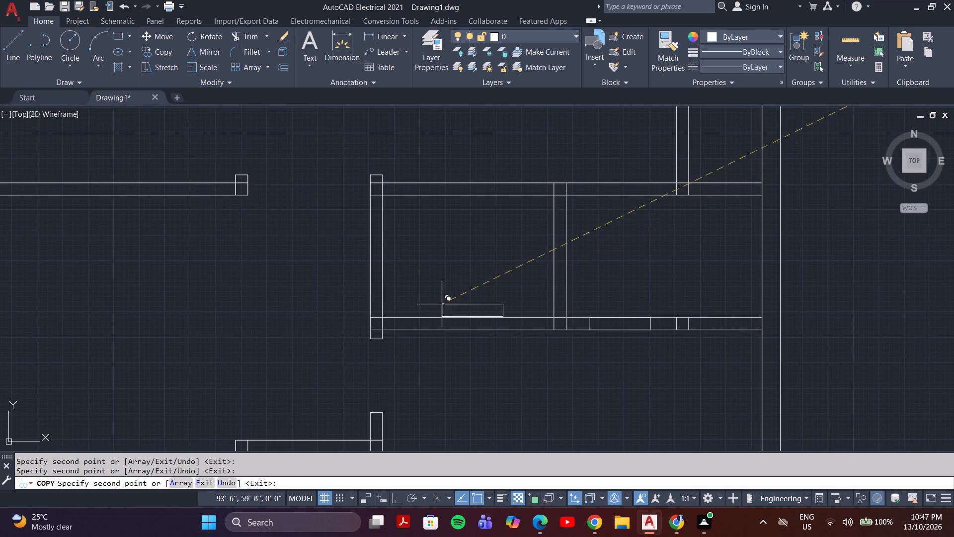
click(251, 278)
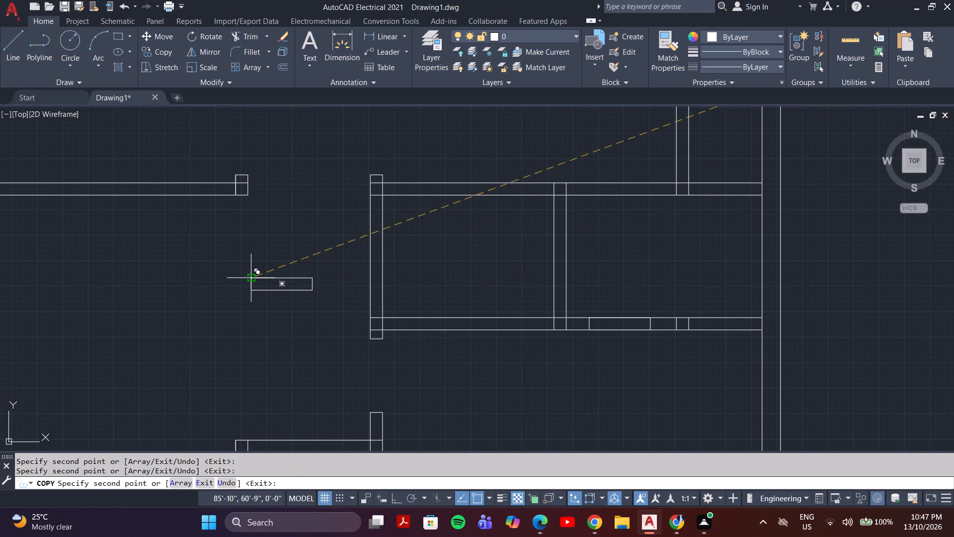
key(Escape)
Rotate the copied 2.5' rectangle in the passage 90° about its upper-left corner, with Ortho on, so it stands vertical.
drag(285, 264, 270, 271)
click(245, 307)
key(r)
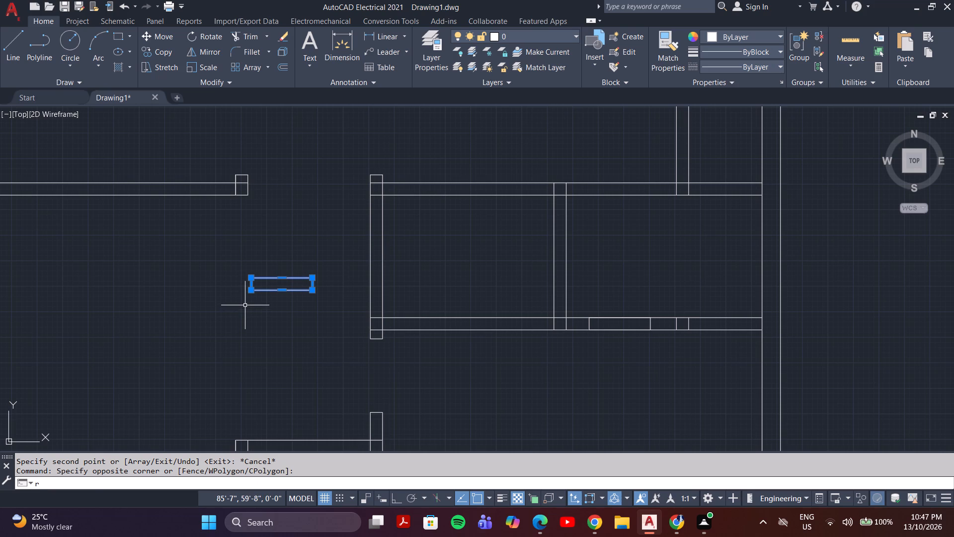
key(o)
key(Return)
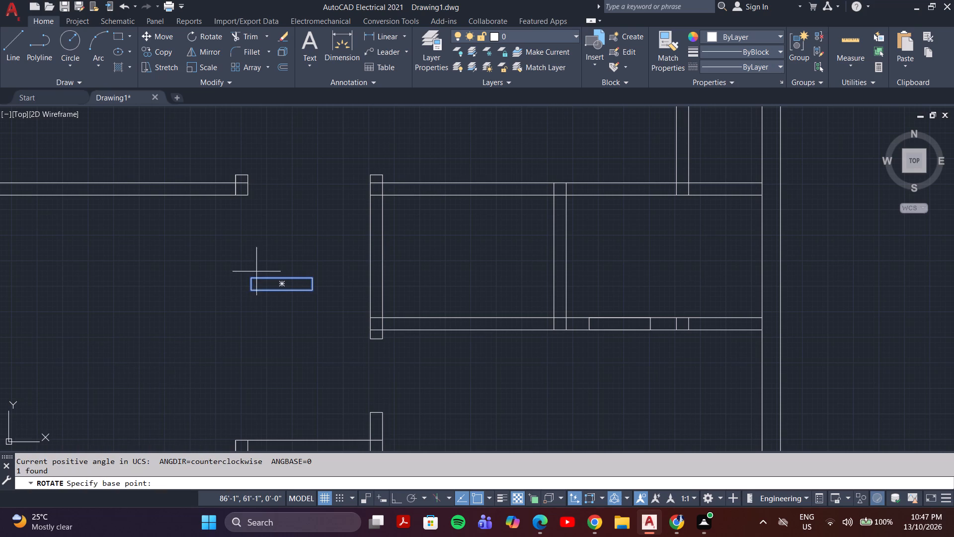
click(252, 278)
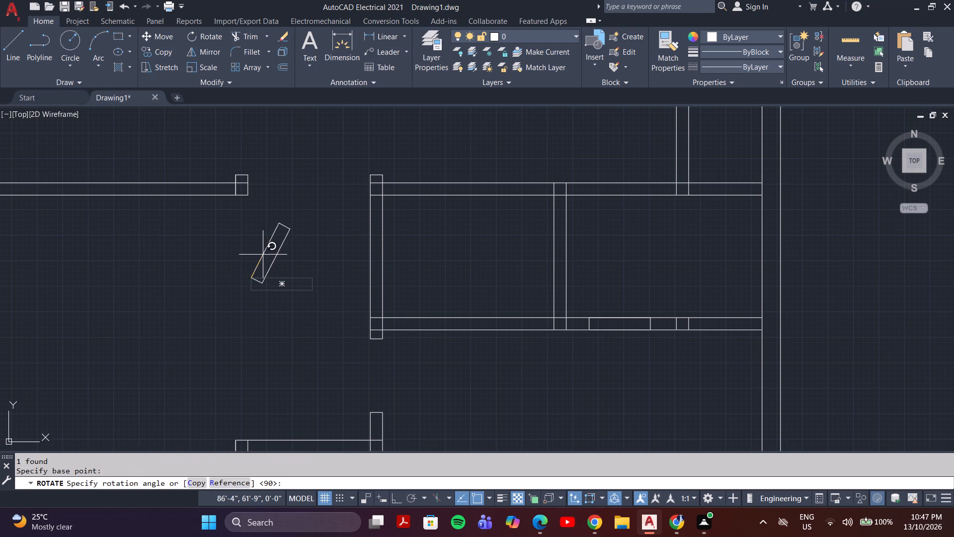
key(F8)
click(262, 253)
Copy the vertical 2.5' rectangle by its upper-right corner straight across into the left wall of the small right-side rooms.
click(279, 229)
click(245, 268)
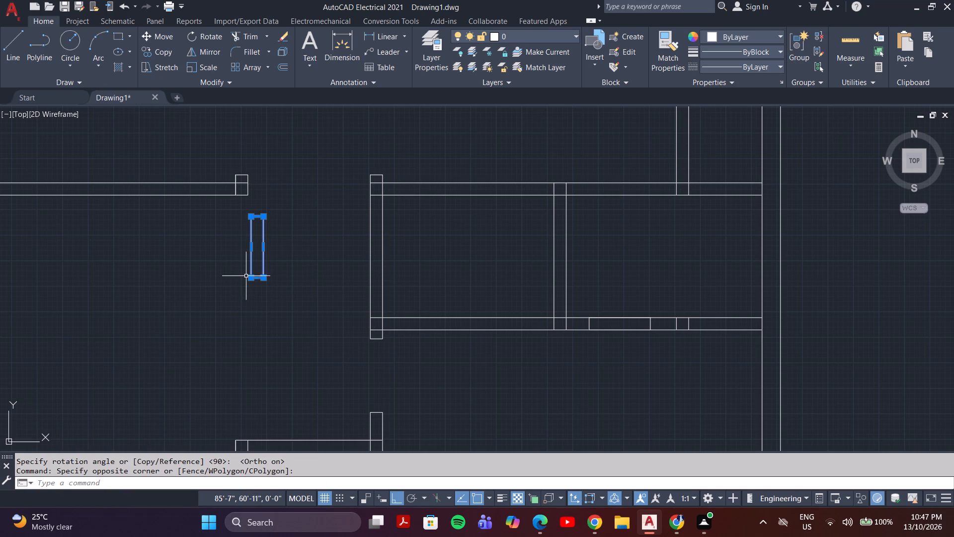
key(c)
key(o)
key(Return)
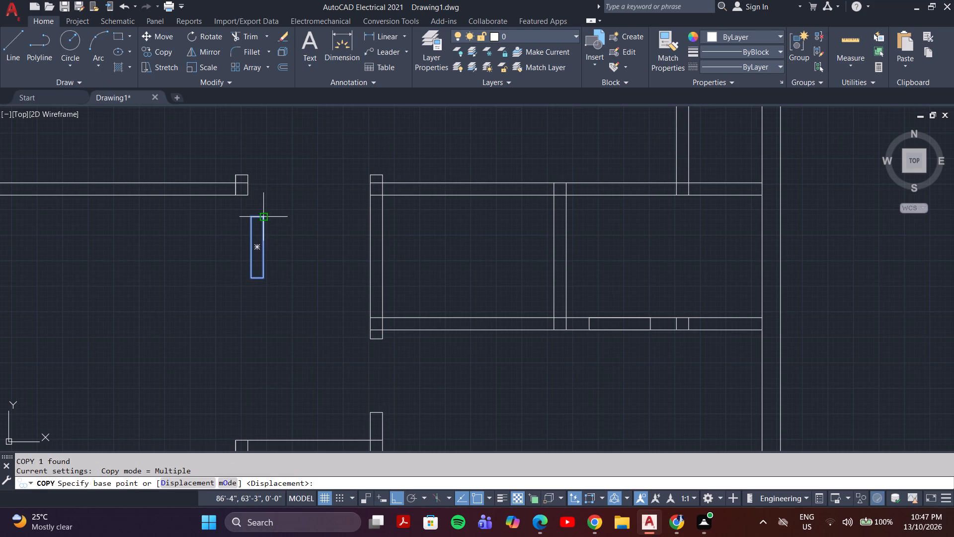
drag(263, 218, 268, 218)
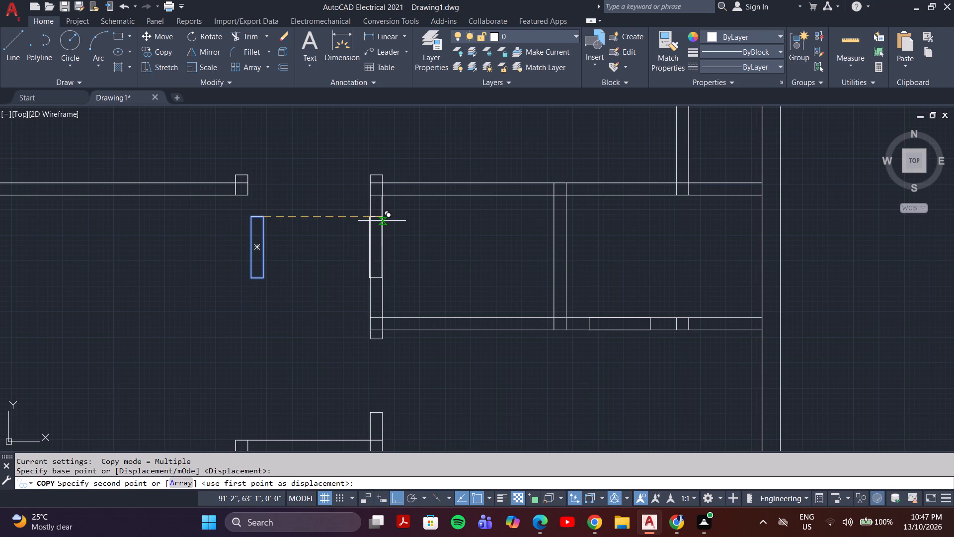
click(382, 217)
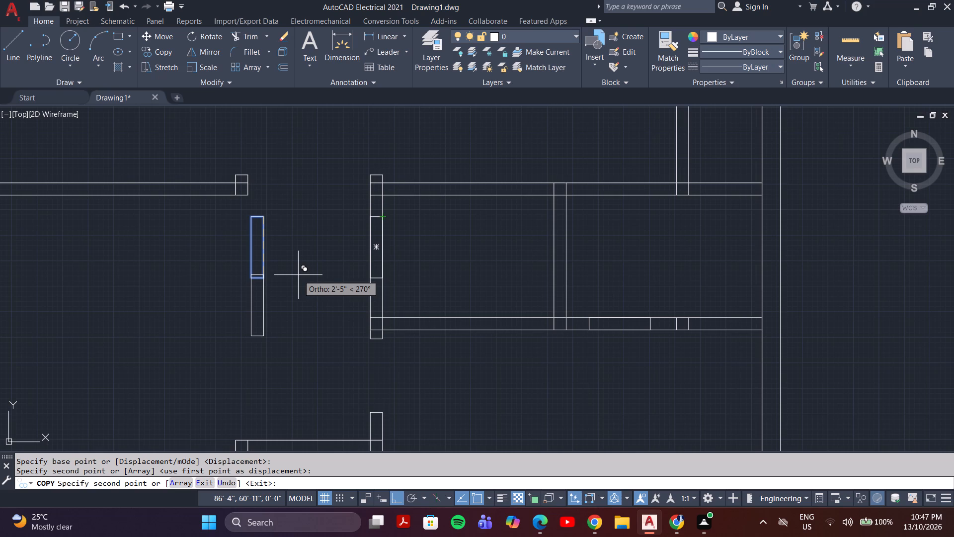
Look over the rest of the plan for further walls needing the vertical 2.5' opening, and end the copying.
scroll(282, 292, down, 2)
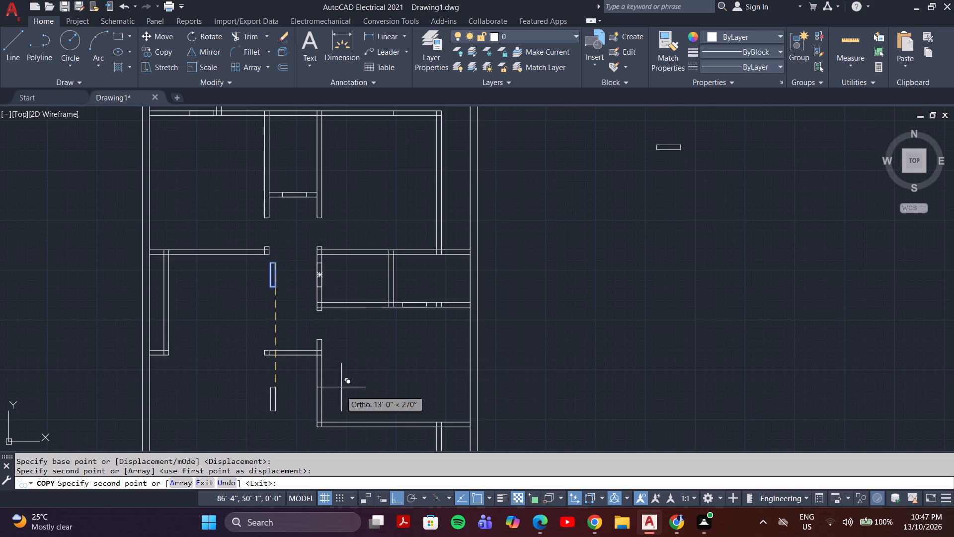
middle_drag(283, 365, 297, 253)
scroll(302, 380, down, 1)
middle_drag(308, 341, 313, 268)
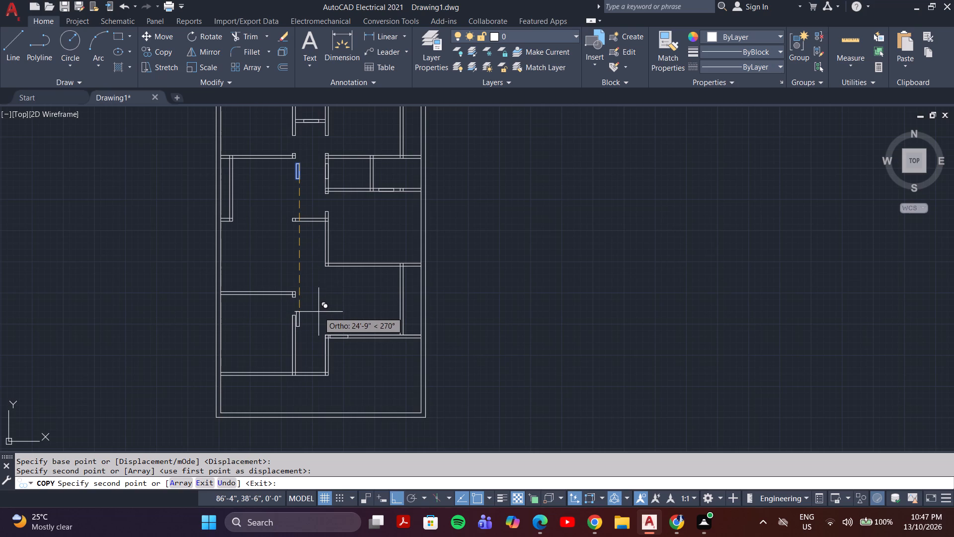
scroll(328, 283, down, 3)
scroll(329, 283, up, 2)
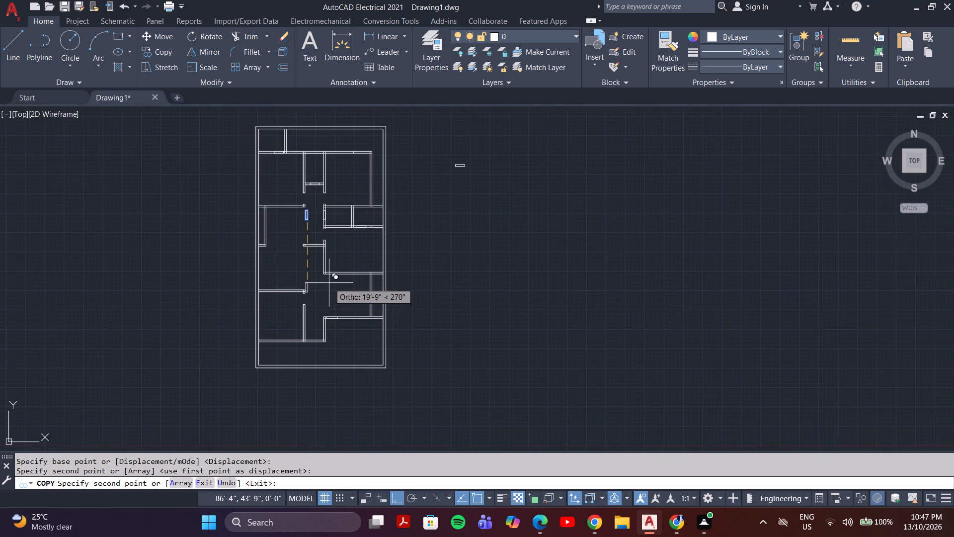
scroll(331, 283, up, 3)
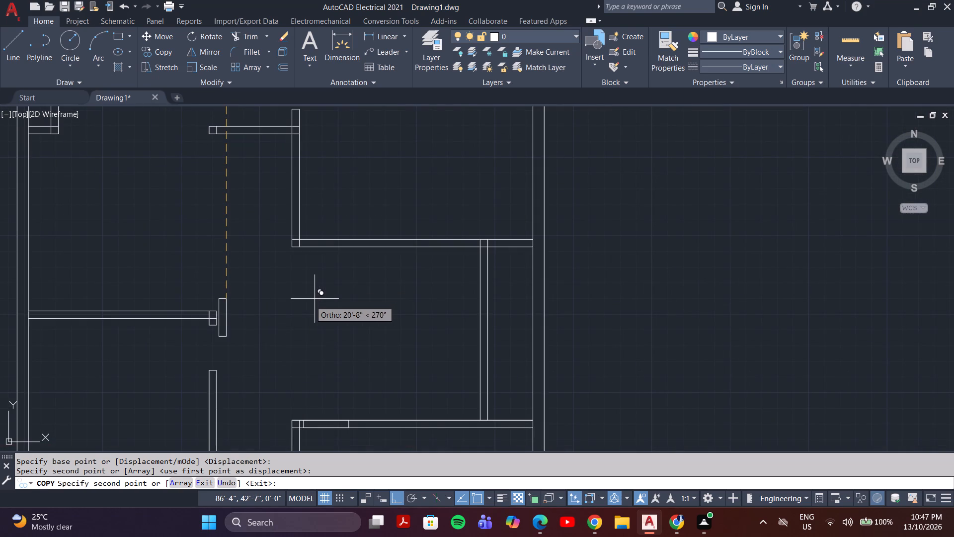
key(Escape)
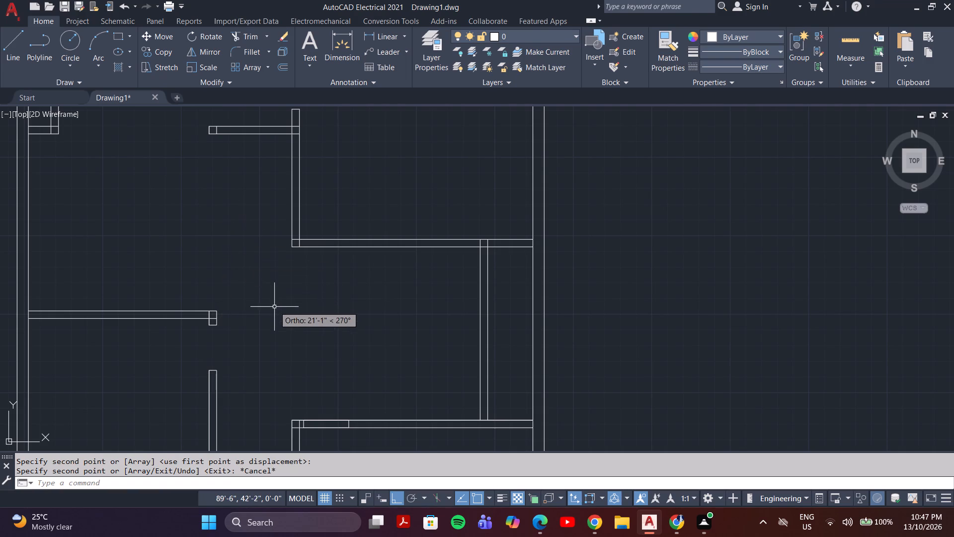
Draw a horizontal line from the upper-left corner of the lower-right room's stepped wall across the passage to the left partition's outer face.
middle_drag(270, 329, 274, 287)
scroll(274, 288, up, 1)
scroll(274, 313, down, 2)
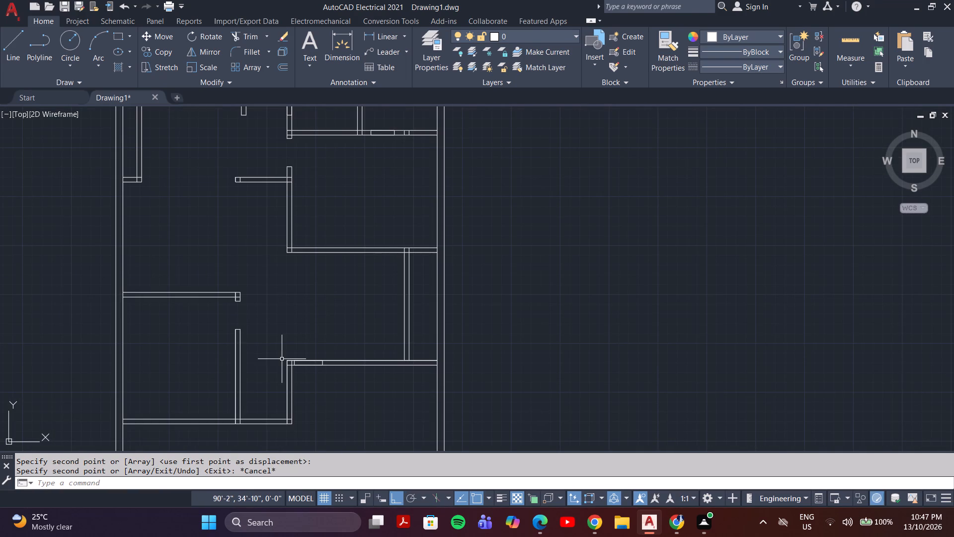
key(l)
key(Return)
scroll(282, 366, up, 4)
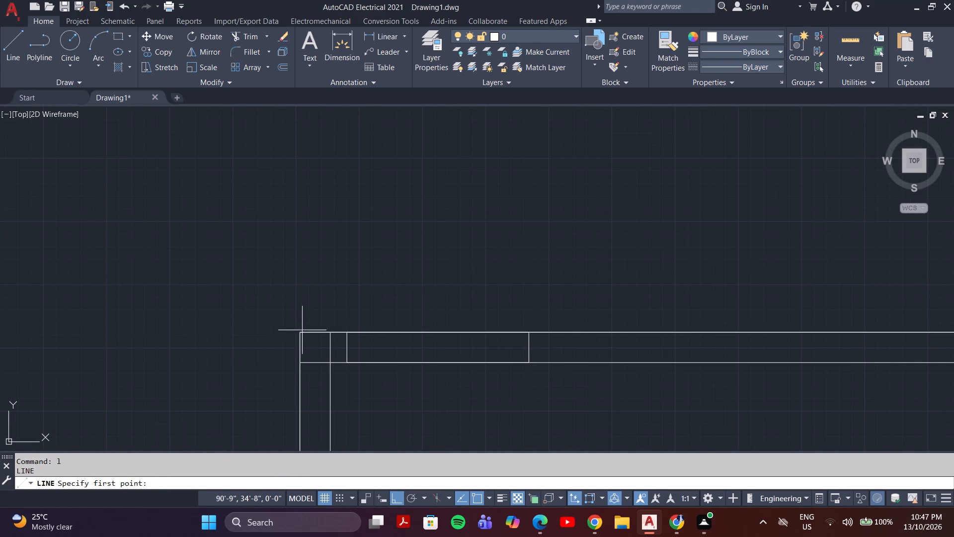
click(300, 333)
middle_drag(220, 327, 699, 216)
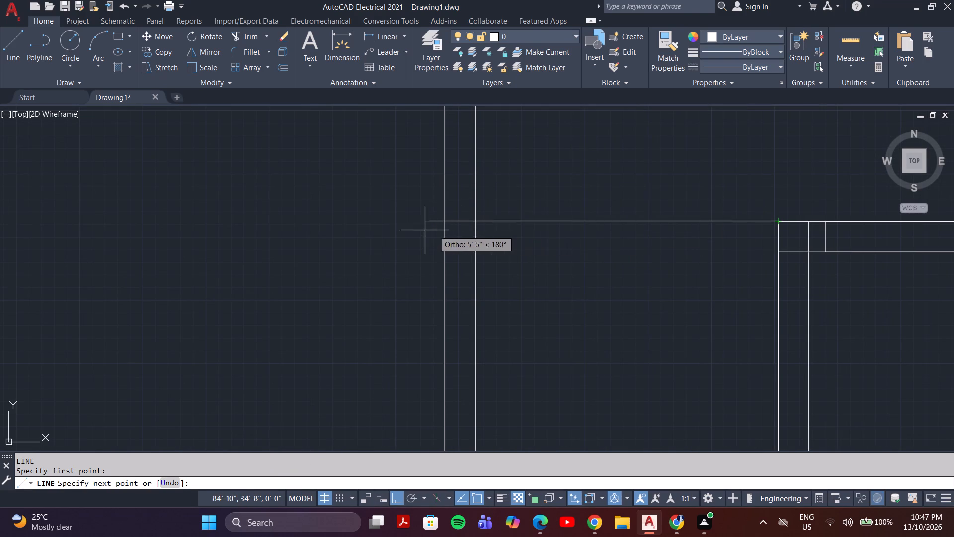
click(444, 223)
key(space)
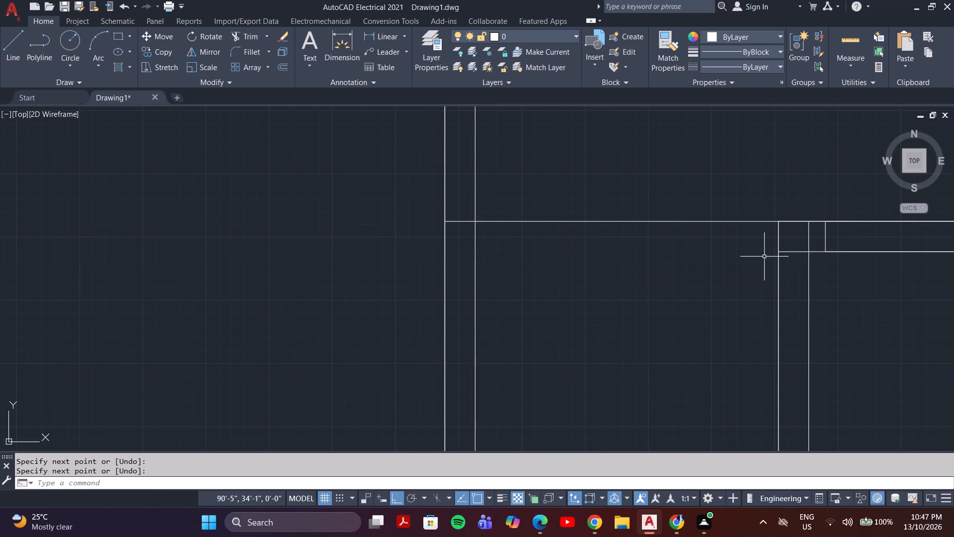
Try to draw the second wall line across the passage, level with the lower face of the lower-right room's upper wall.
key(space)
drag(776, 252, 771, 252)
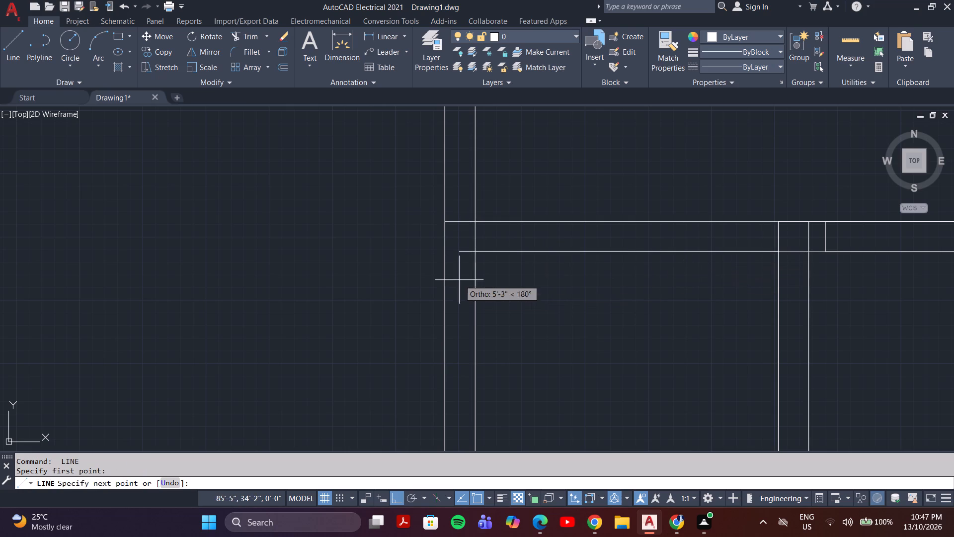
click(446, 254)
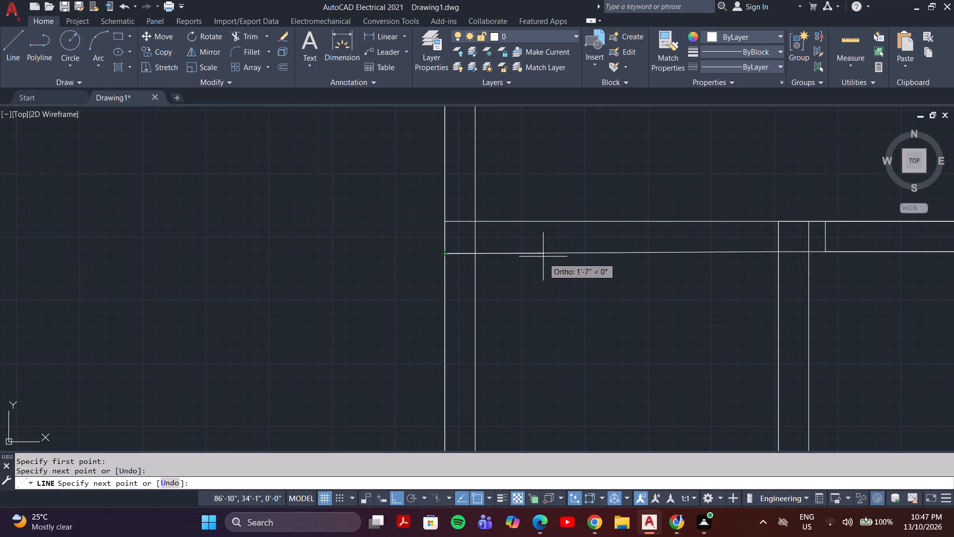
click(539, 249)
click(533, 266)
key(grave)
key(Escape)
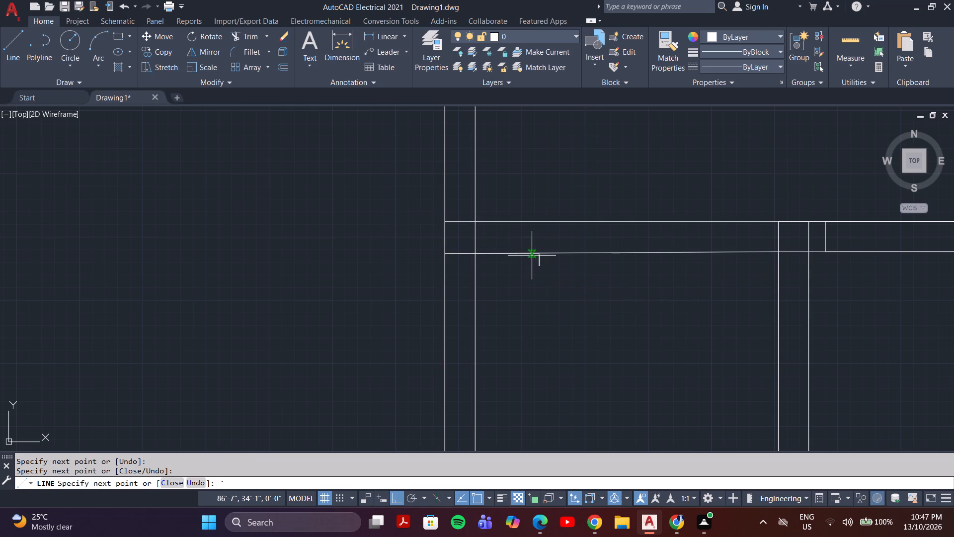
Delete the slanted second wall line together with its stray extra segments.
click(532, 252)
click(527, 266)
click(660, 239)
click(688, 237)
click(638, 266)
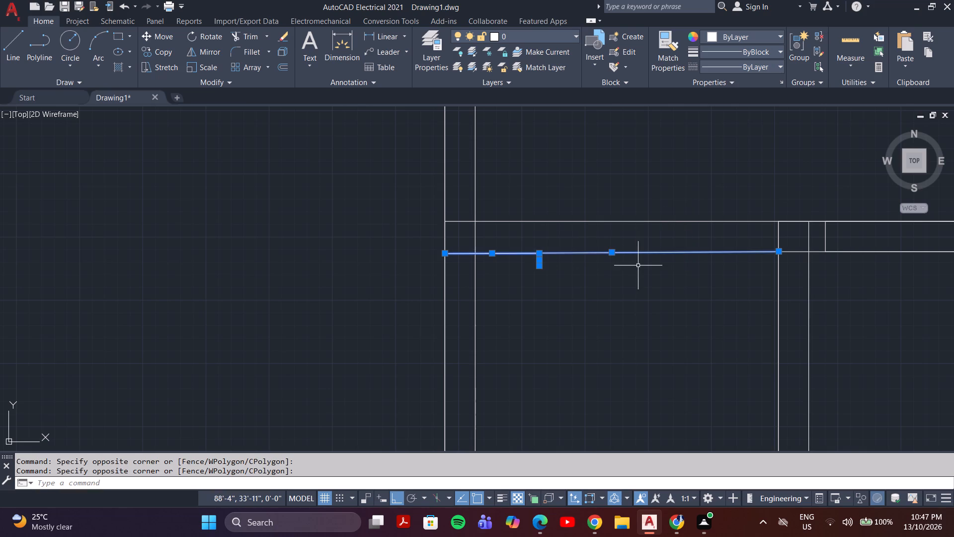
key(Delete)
Draw the passage wall's lower line horizontally from the stepped wall's lower face to the left partition's outer face.
key(l)
key(Return)
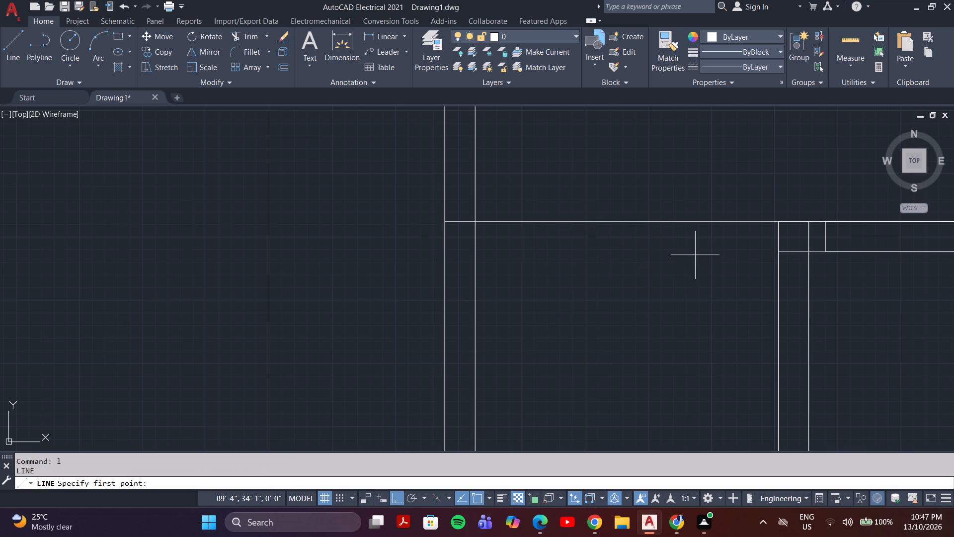
click(781, 254)
click(443, 251)
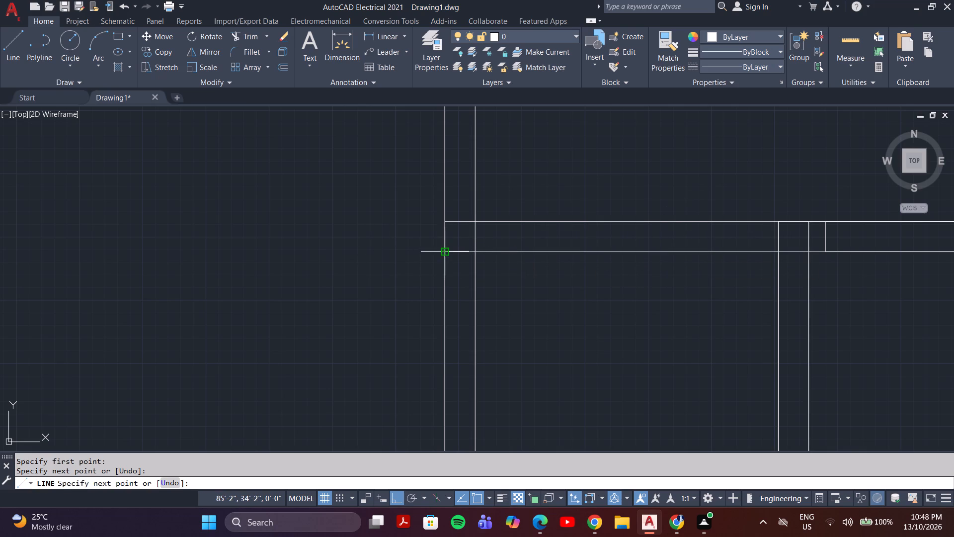
key(Escape)
scroll(518, 285, down, 1)
middle_drag(568, 287, 481, 305)
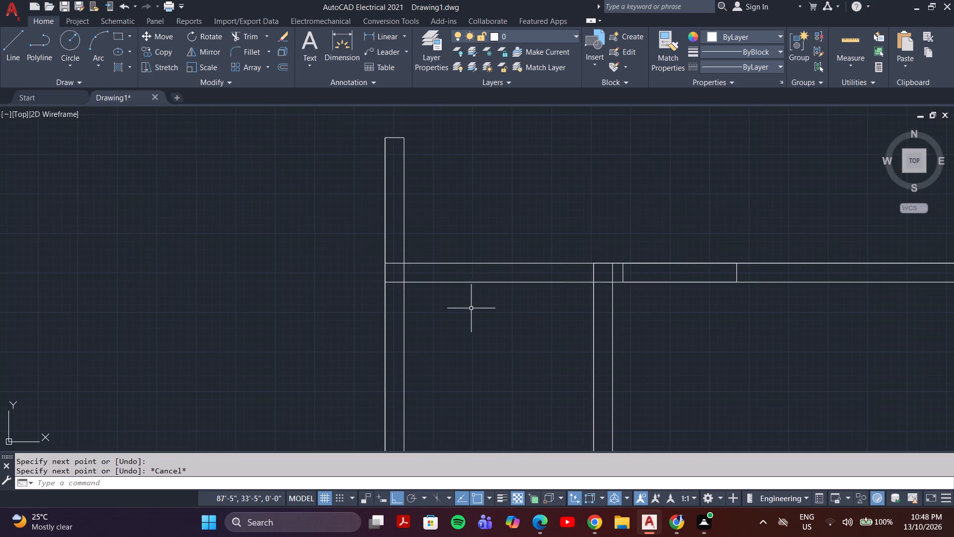
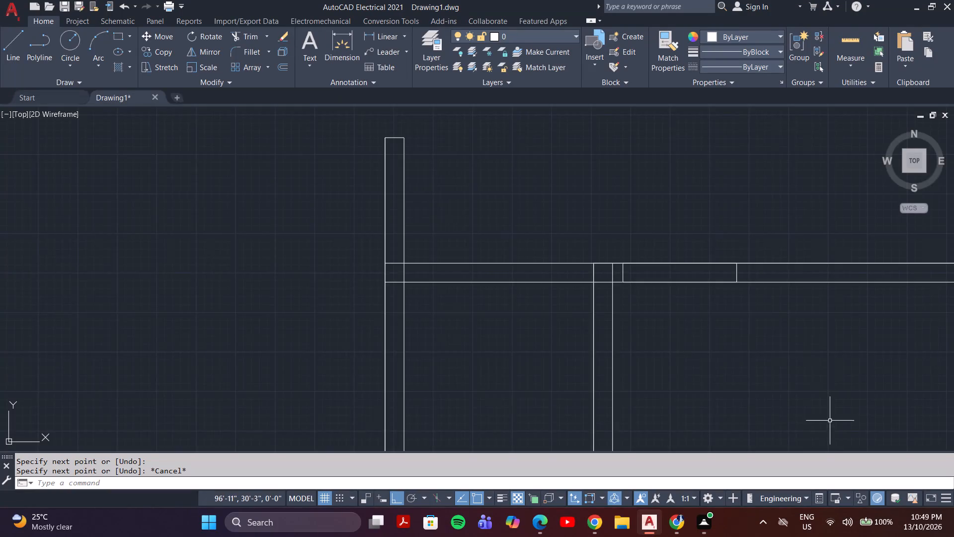
Move the loose vertical 2.5' door marker straight down the passage to just above the lower-left room's upper wall.
scroll(664, 306, down, 4)
middle_drag(616, 257, 607, 344)
scroll(610, 265, up, 4)
middle_drag(650, 239, 649, 315)
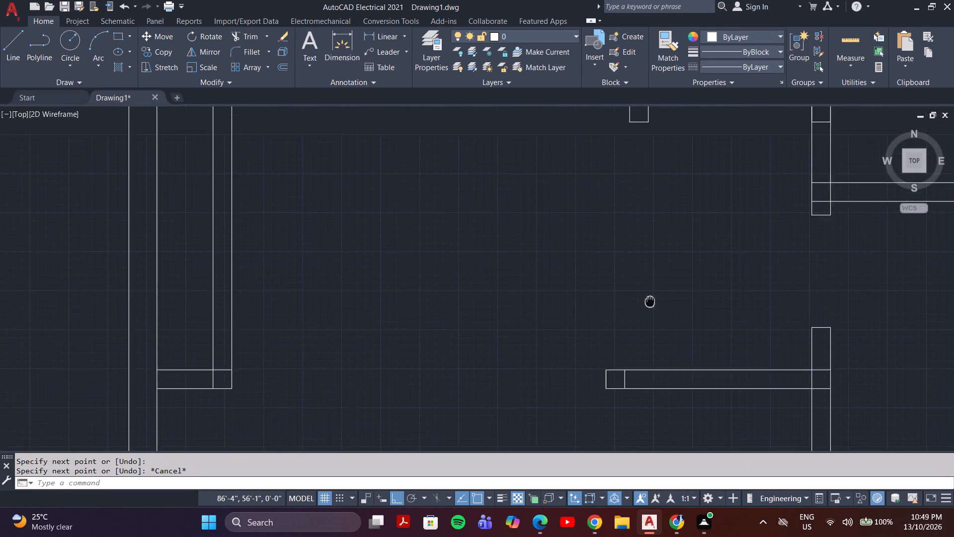
middle_drag(649, 315, 644, 345)
scroll(642, 302, down, 2)
click(648, 201)
click(635, 264)
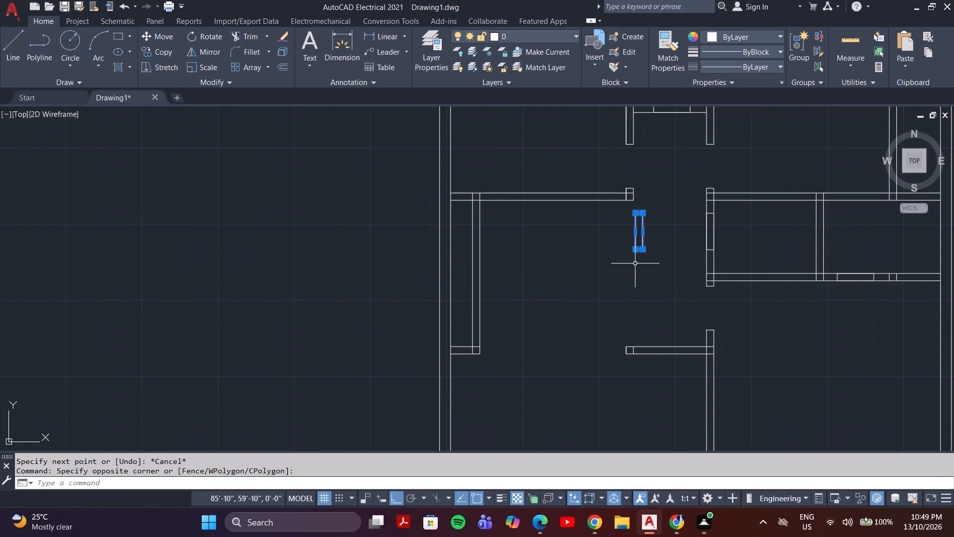
key(m)
key(Return)
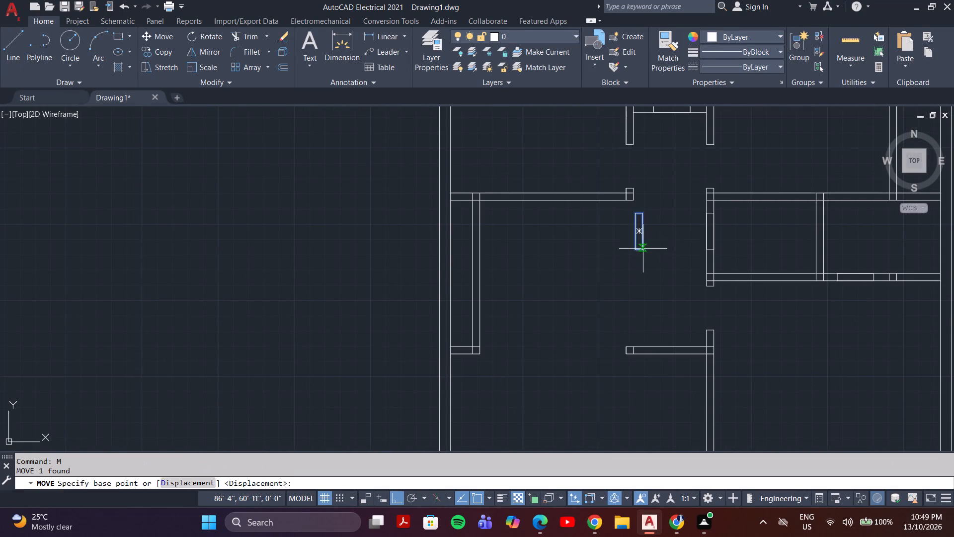
click(635, 250)
middle_drag(631, 320, 652, 213)
scroll(652, 213, up, 1)
scroll(644, 332, down, 3)
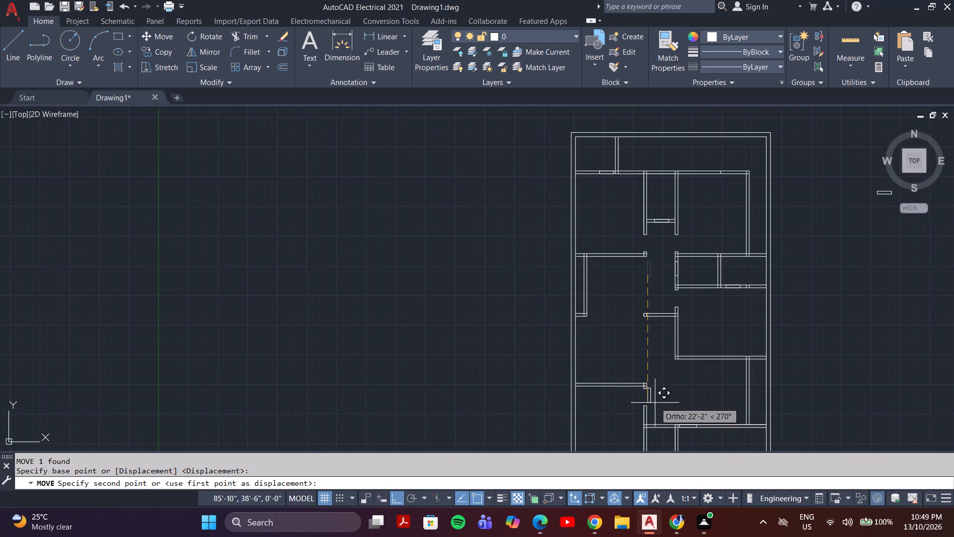
middle_drag(655, 406, 661, 354)
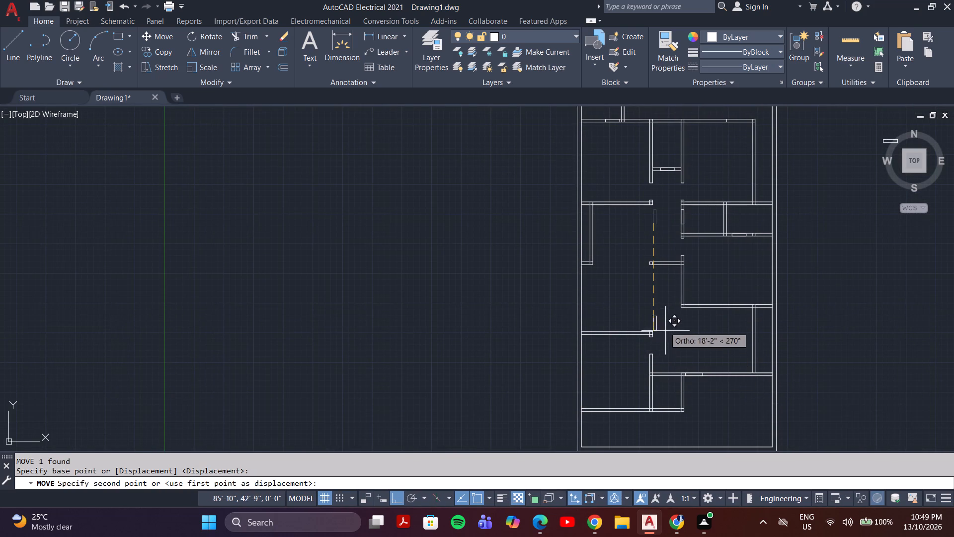
click(661, 322)
key(Escape)
Rotate the loose door marker 90 degrees counterclockwise about its lower-right corner so that it lies horizontally.
click(659, 305)
click(647, 326)
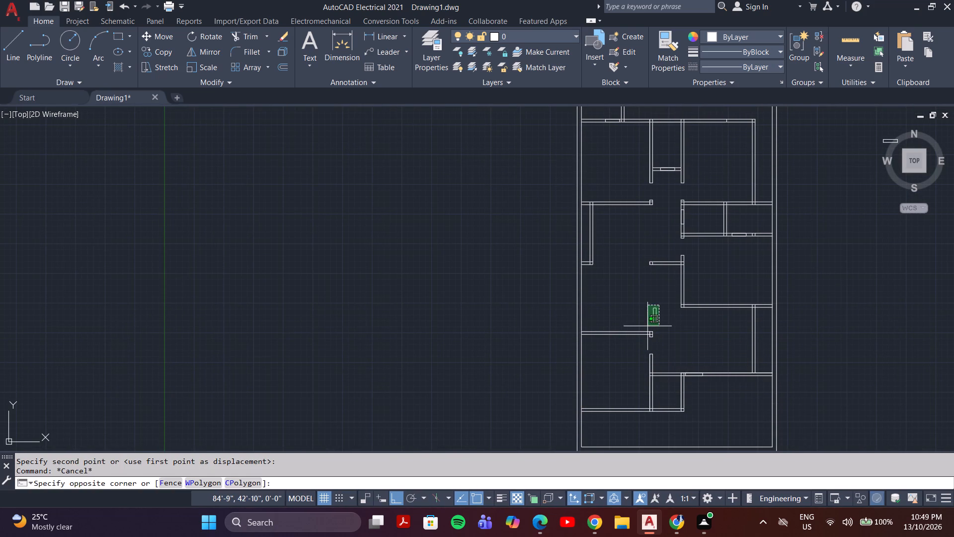
key(r)
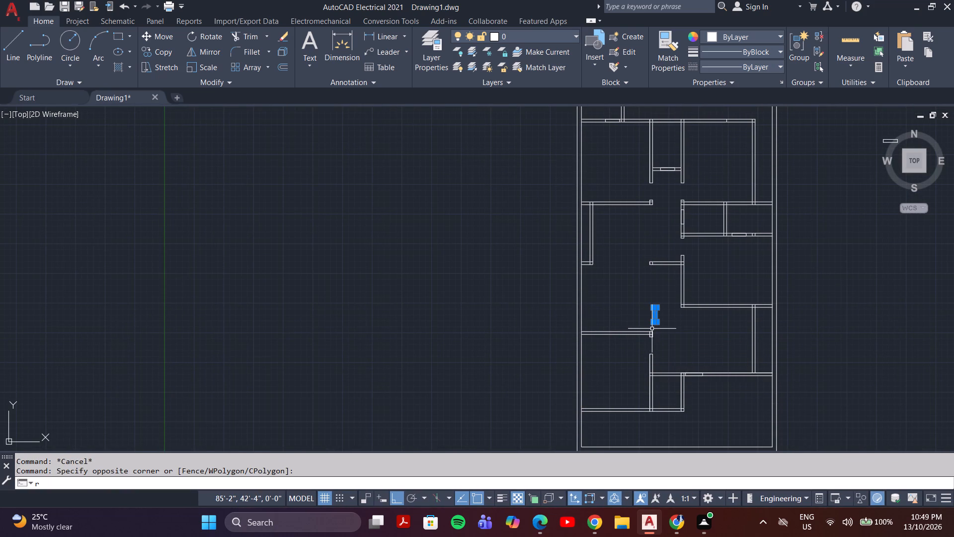
key(o)
key(Return)
scroll(659, 323, up, 4)
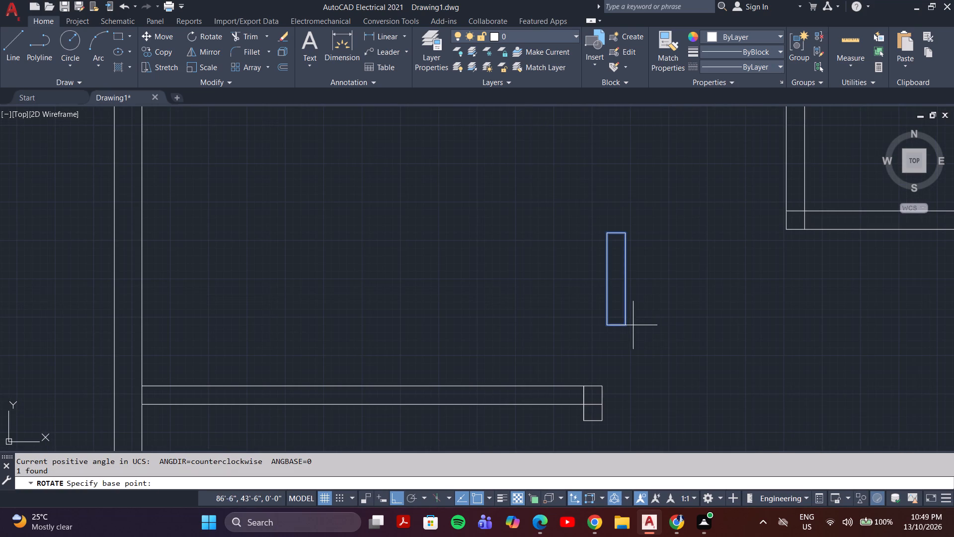
click(625, 327)
click(656, 280)
Move the horizontal 2.5' door marker into the small bottom room's upper wall, roughly midway along it and flush with both wall faces.
click(654, 285)
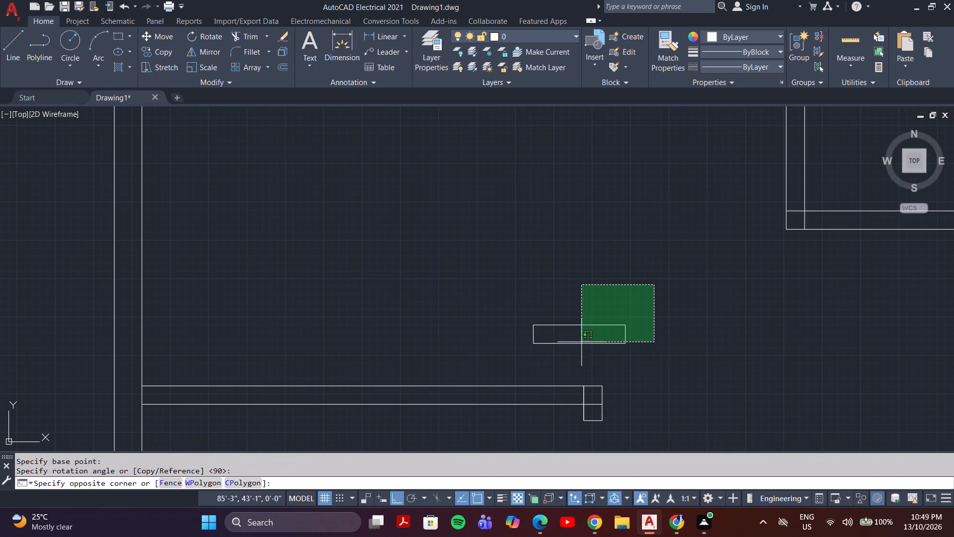
click(520, 350)
key(m)
key(Return)
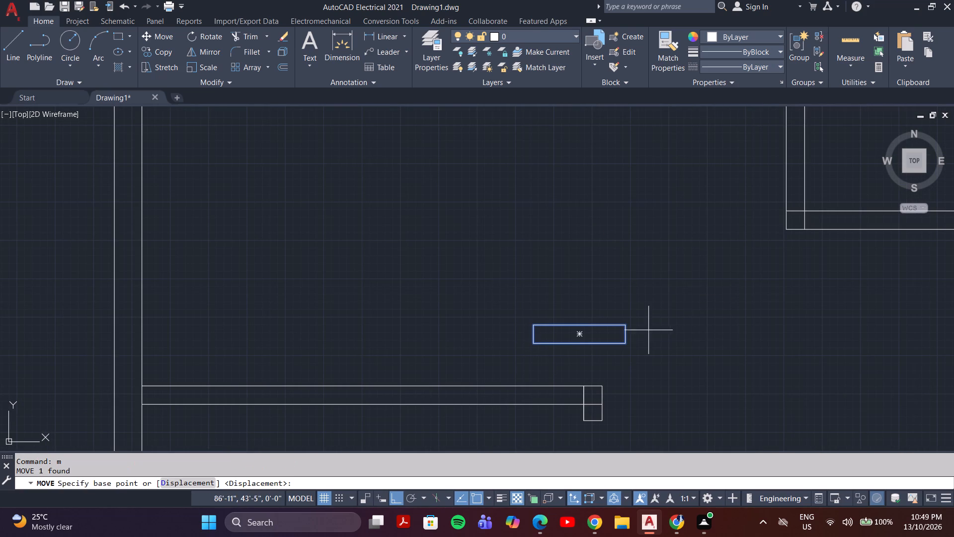
click(626, 345)
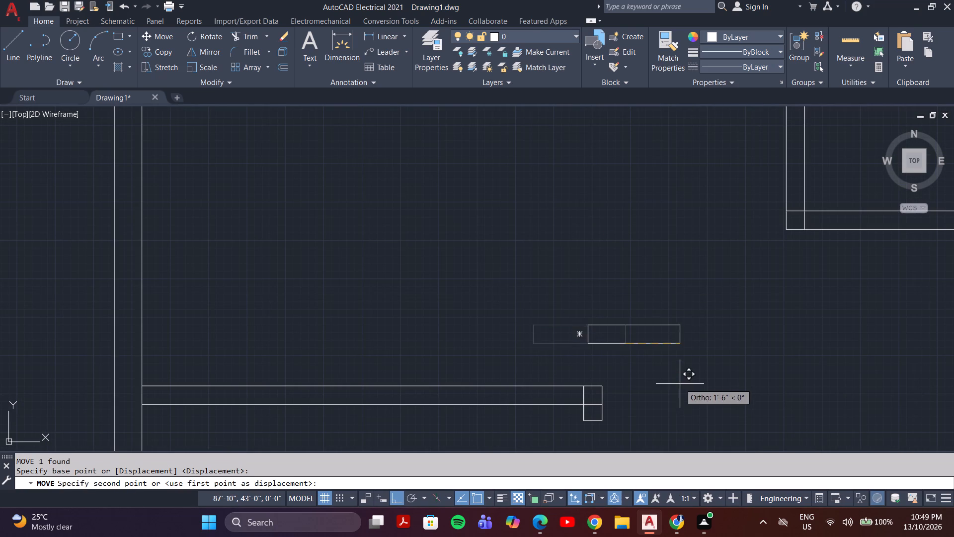
middle_drag(680, 386, 695, 262)
key(F8)
middle_drag(692, 325, 795, 277)
scroll(776, 339, up, 2)
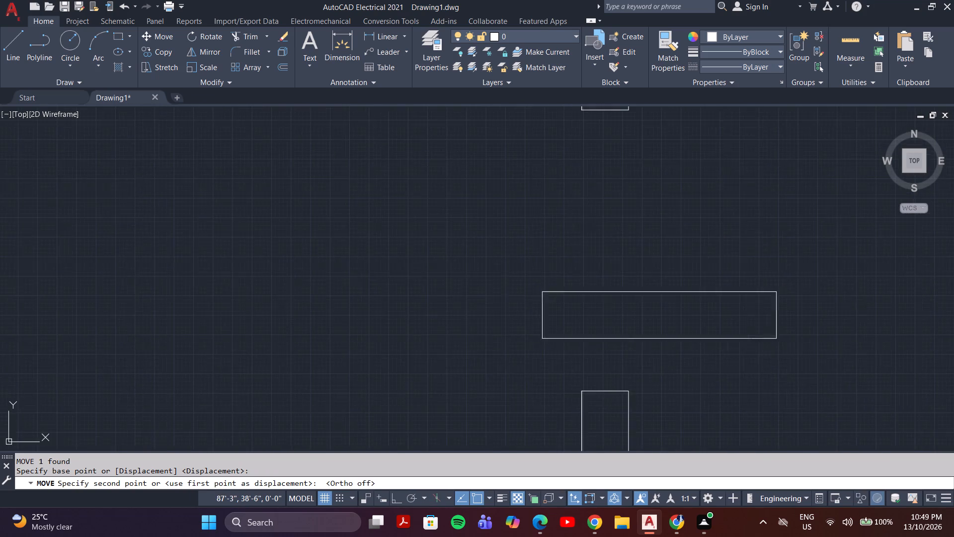
middle_drag(732, 344, 423, 219)
scroll(433, 226, down, 3)
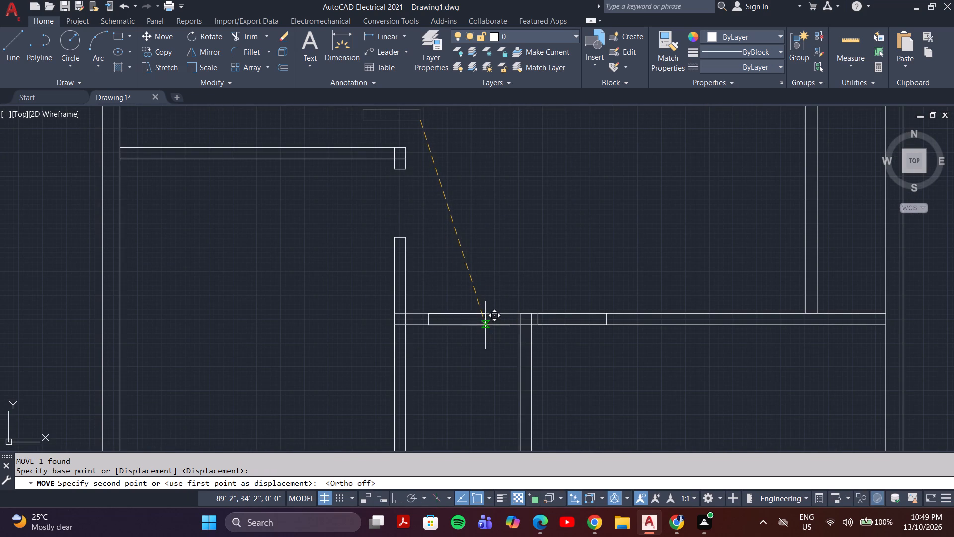
click(484, 324)
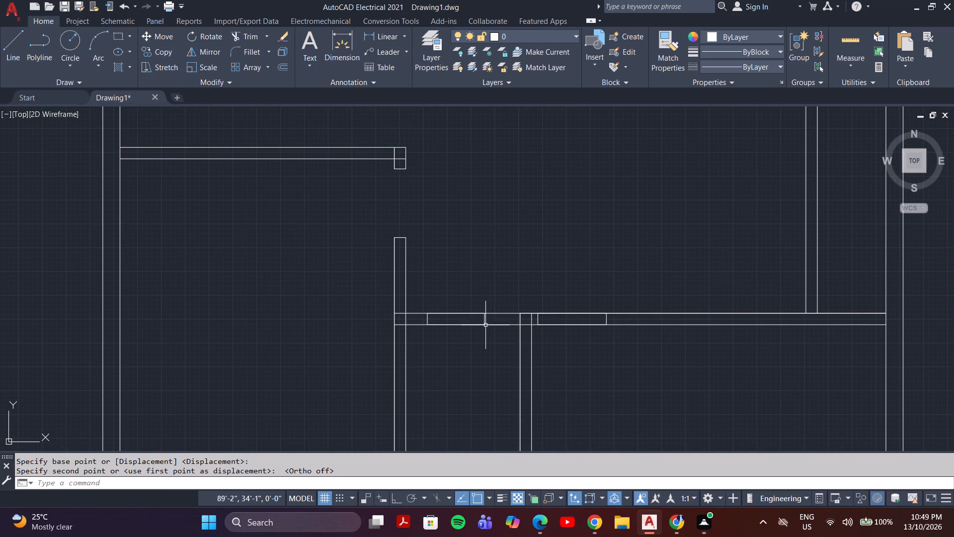
key(Escape)
Trim the wall lines at the 2.5' and 3' door markers in the bottom horizontal wall to open both doorways.
scroll(509, 260, down, 3)
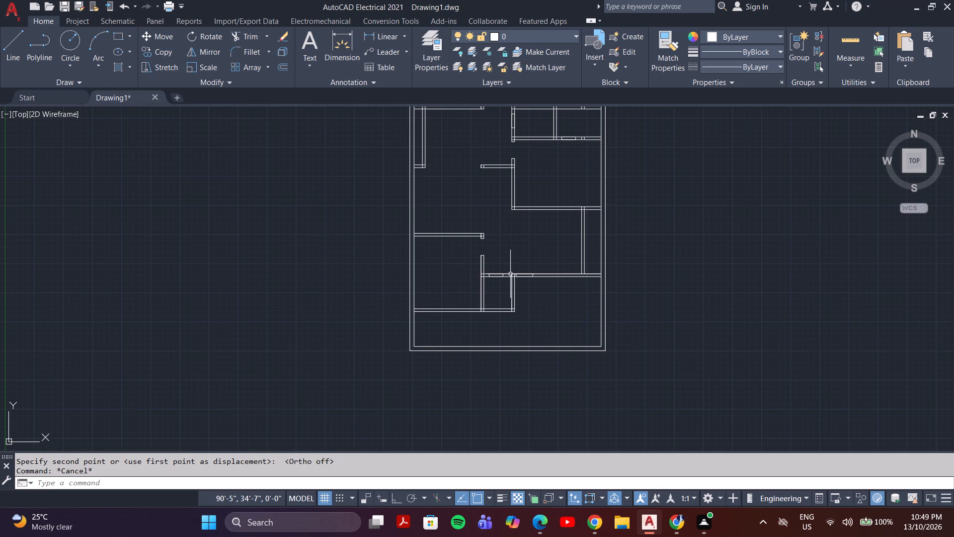
middle_drag(525, 228, 459, 246)
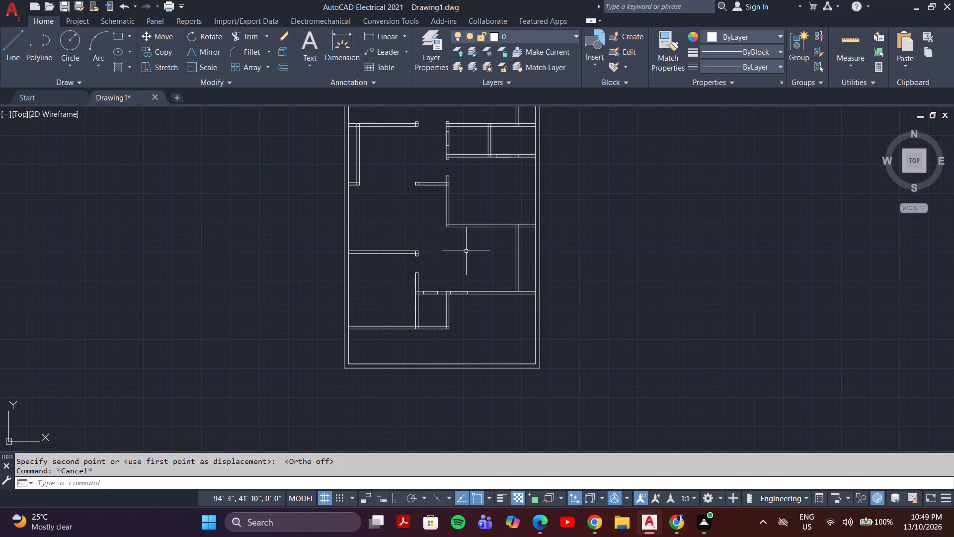
text(tr)
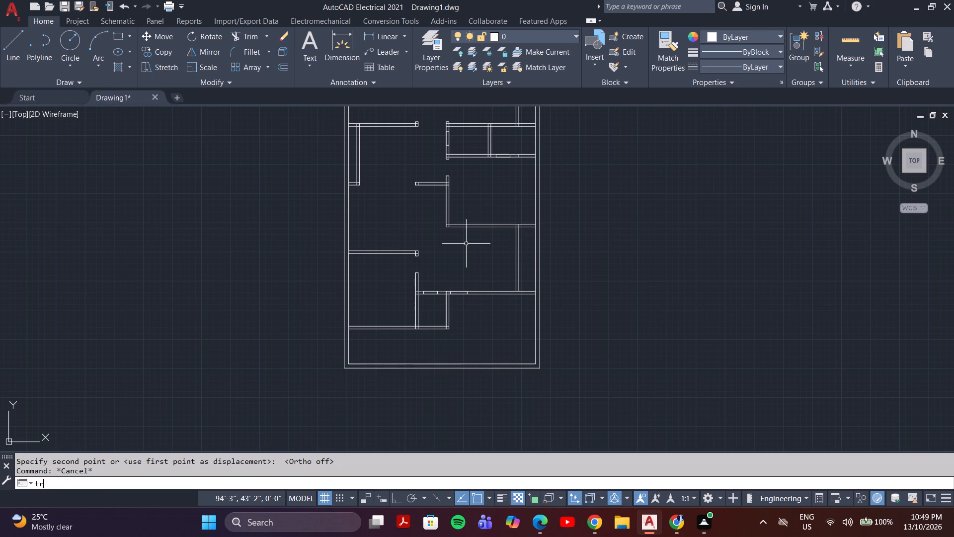
key(Return)
scroll(419, 308, up, 3)
drag(432, 274, 450, 282)
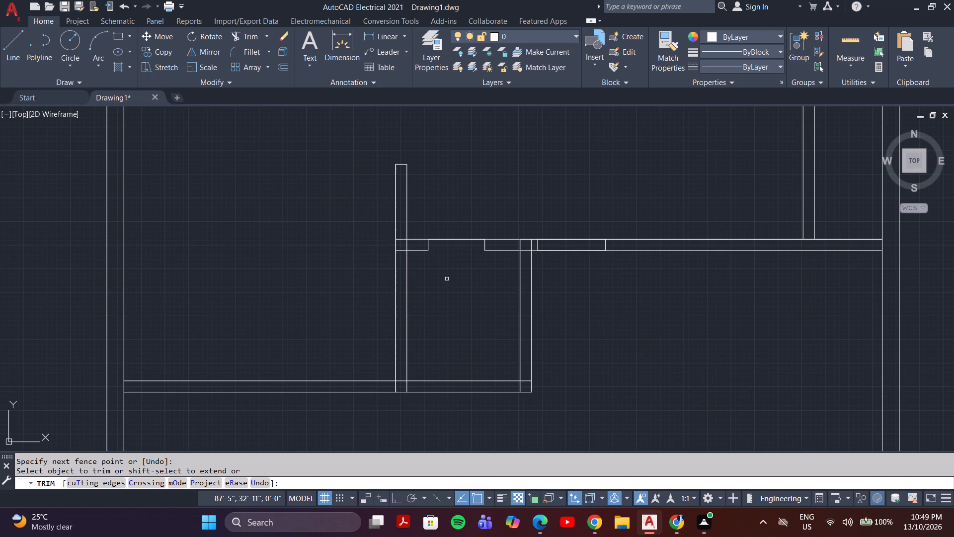
key(ctrl+z)
scroll(447, 279, down, 1)
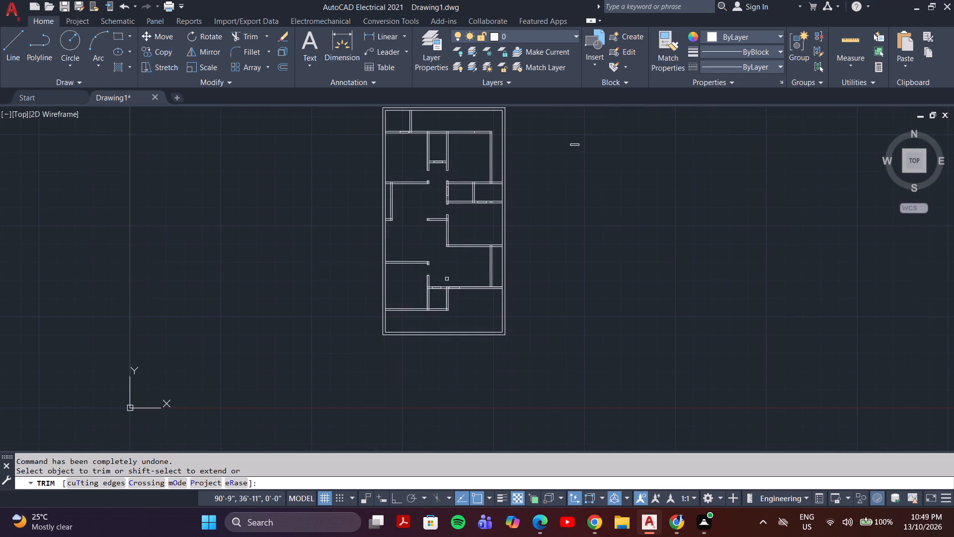
scroll(447, 279, up, 2)
drag(419, 326, 420, 311)
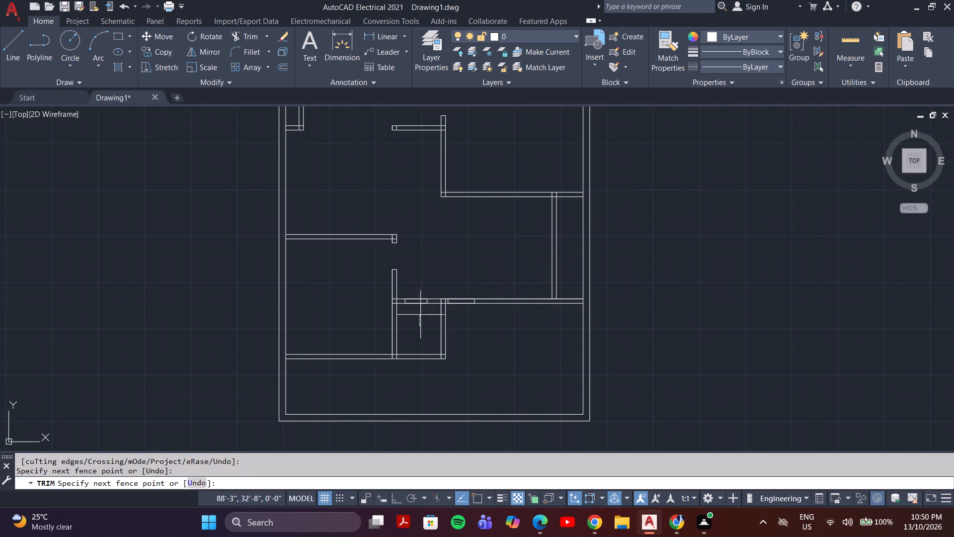
drag(420, 311, 425, 282)
drag(466, 316, 466, 278)
Trim open the 2.5' doorways in the upper-left room's top wall and the narrow upper-middle room's lower wall.
middle_drag(465, 375, 478, 348)
middle_drag(476, 346, 473, 366)
middle_drag(466, 223, 467, 308)
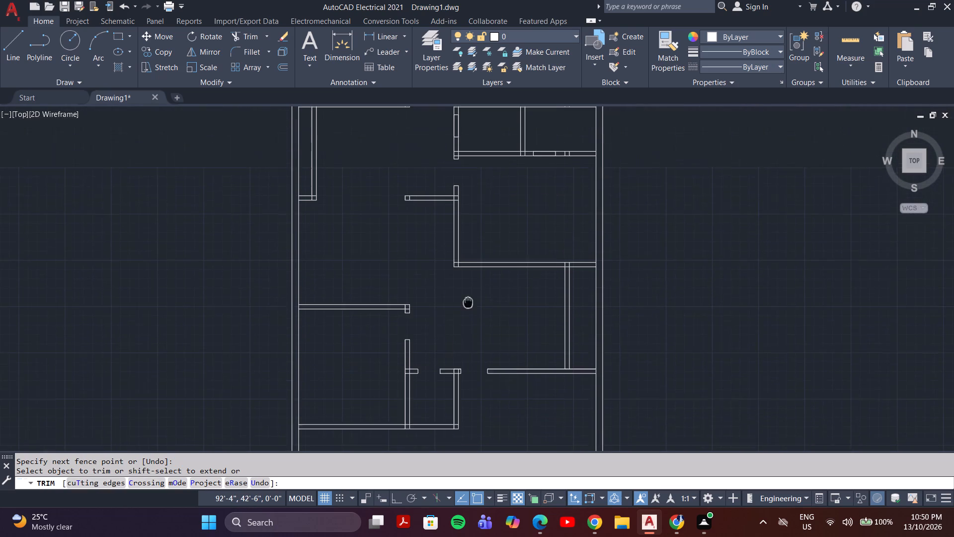
middle_drag(467, 308, 467, 312)
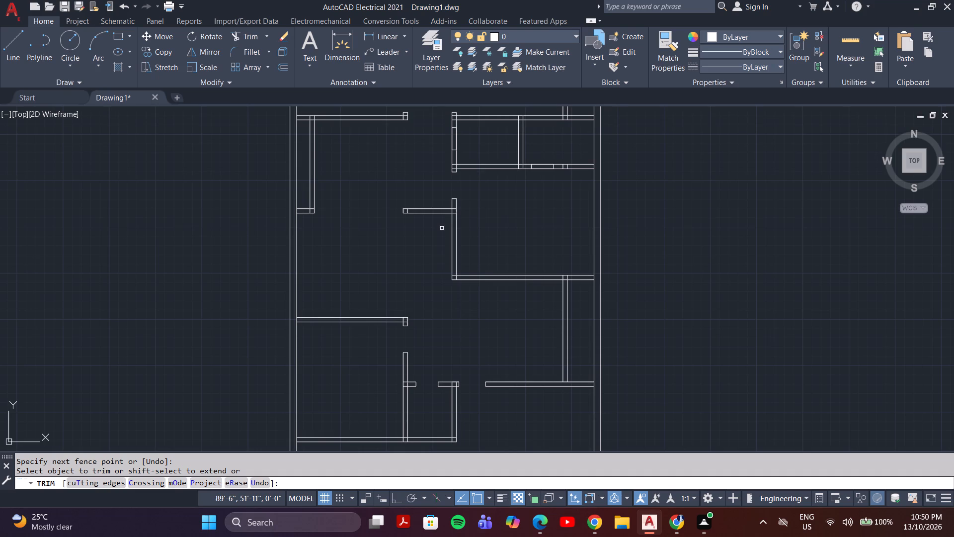
middle_drag(435, 290, 435, 290)
scroll(435, 290, down, 1)
middle_drag(435, 290, 428, 365)
scroll(376, 189, up, 4)
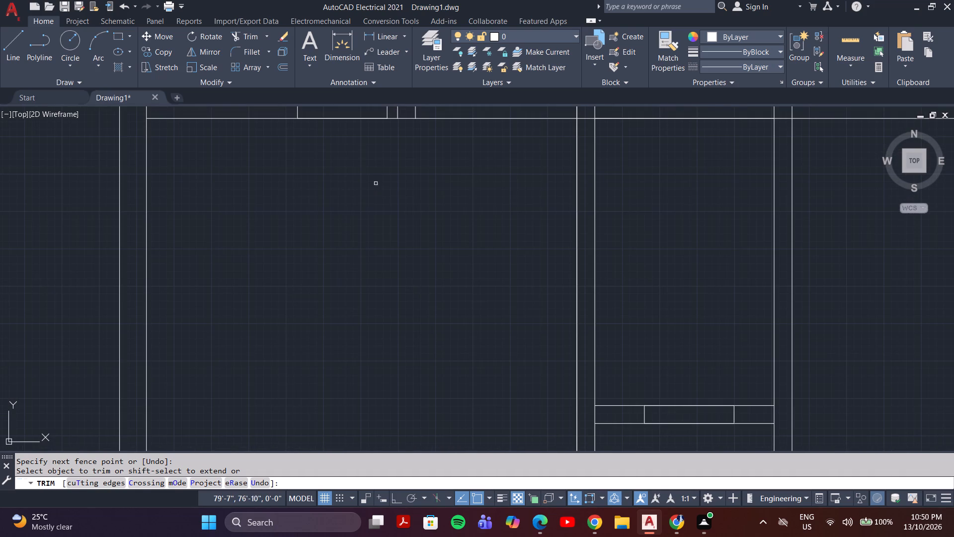
click(376, 174)
scroll(374, 172, down, 2)
middle_drag(374, 173, 379, 209)
drag(376, 210, 374, 166)
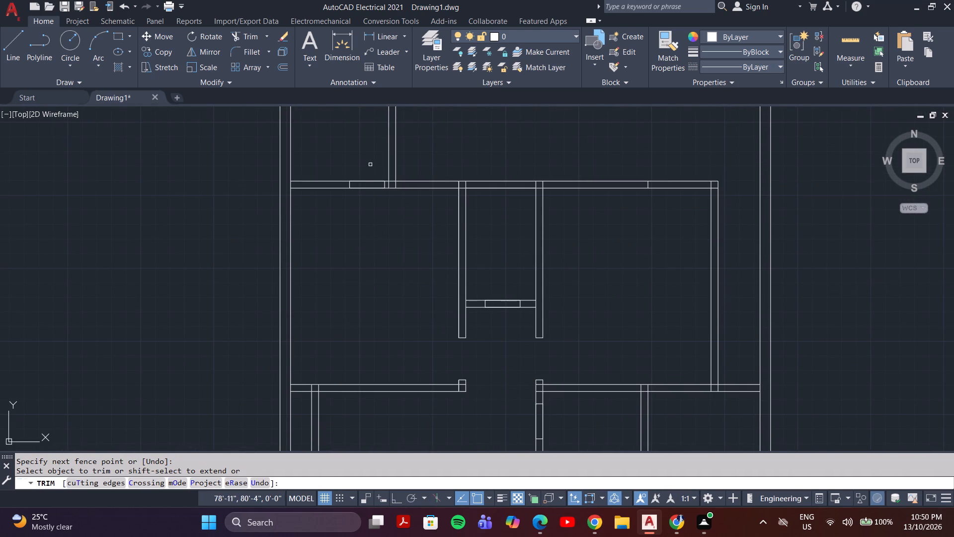
drag(369, 165, 369, 221)
drag(499, 332, 497, 292)
Trim open the 2.5' doorways in the small middle-right room's left and lower walls, and remove the leftover cross lines beside the lower opening.
middle_drag(490, 401, 506, 342)
scroll(509, 342, up, 2)
drag(529, 348, 690, 377)
scroll(683, 375, down, 2)
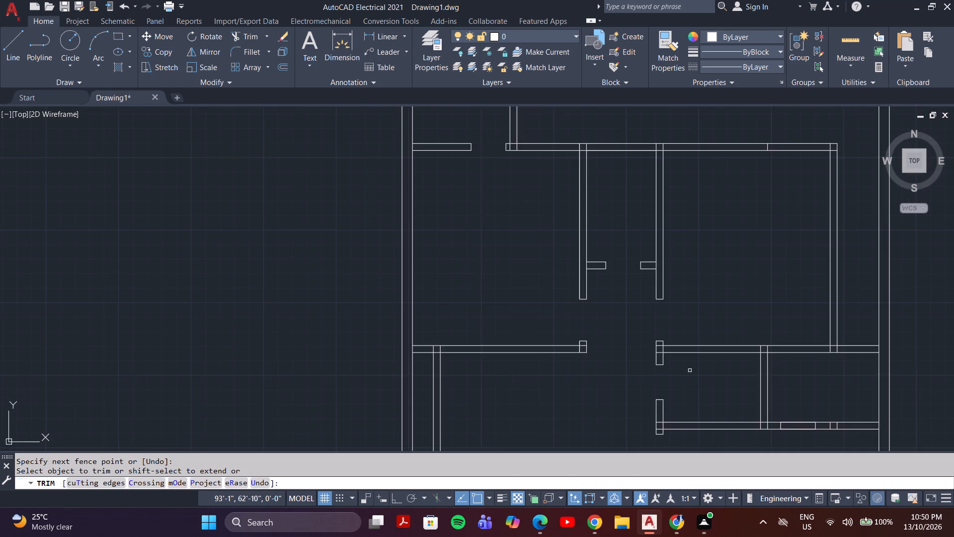
middle_drag(690, 370, 611, 293)
drag(723, 335, 725, 376)
scroll(748, 354, up, 3)
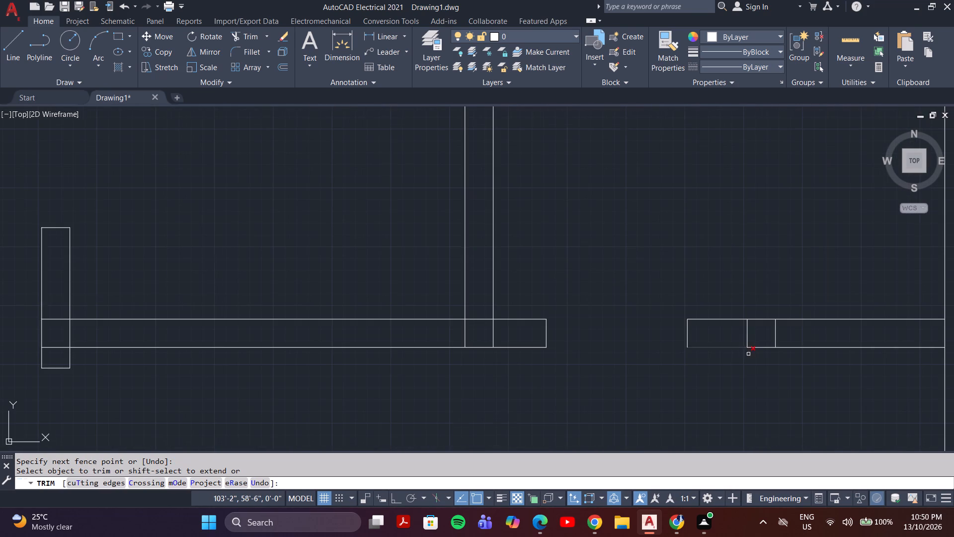
drag(802, 335, 731, 334)
scroll(729, 333, down, 2)
middle_drag(708, 365, 710, 336)
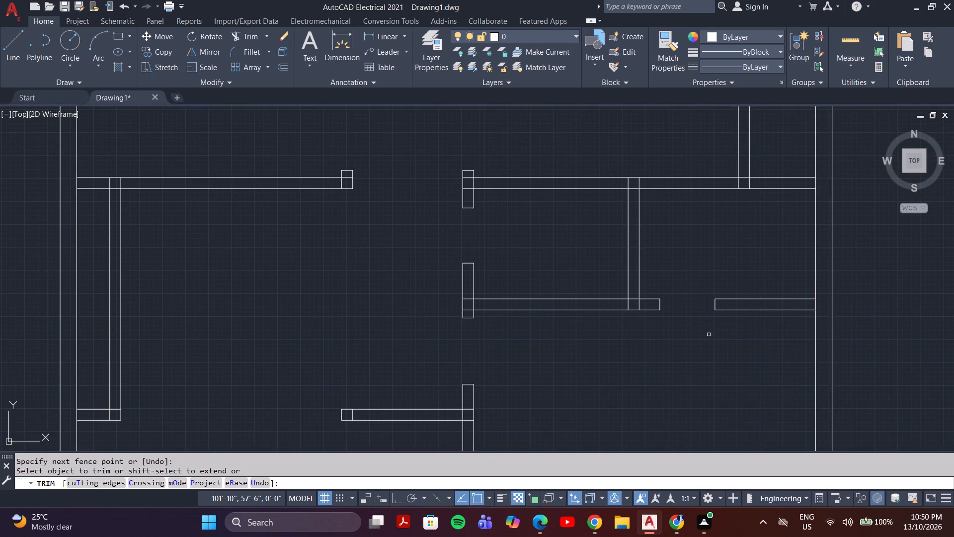
scroll(708, 334, down, 2)
middle_drag(703, 337, 642, 286)
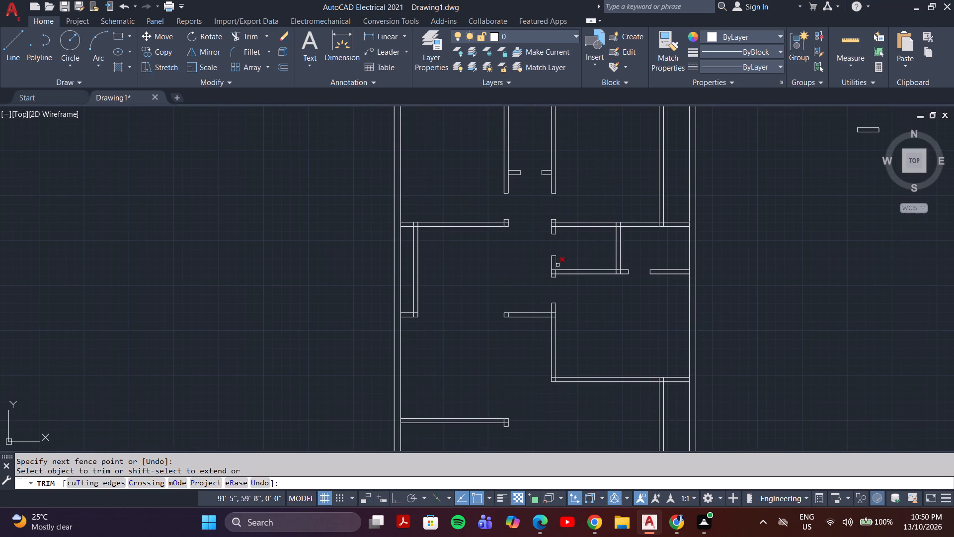
middle_drag(606, 428, 619, 309)
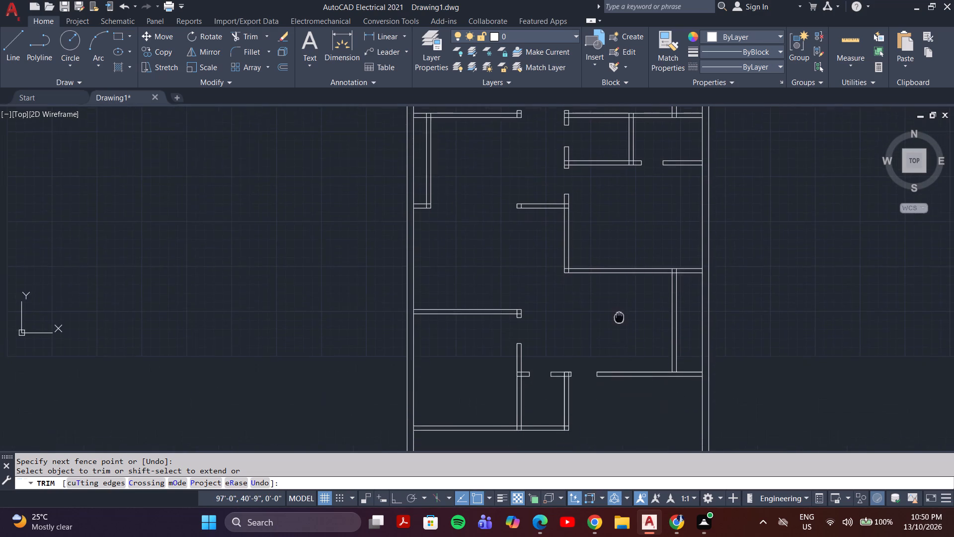
middle_drag(619, 309, 619, 306)
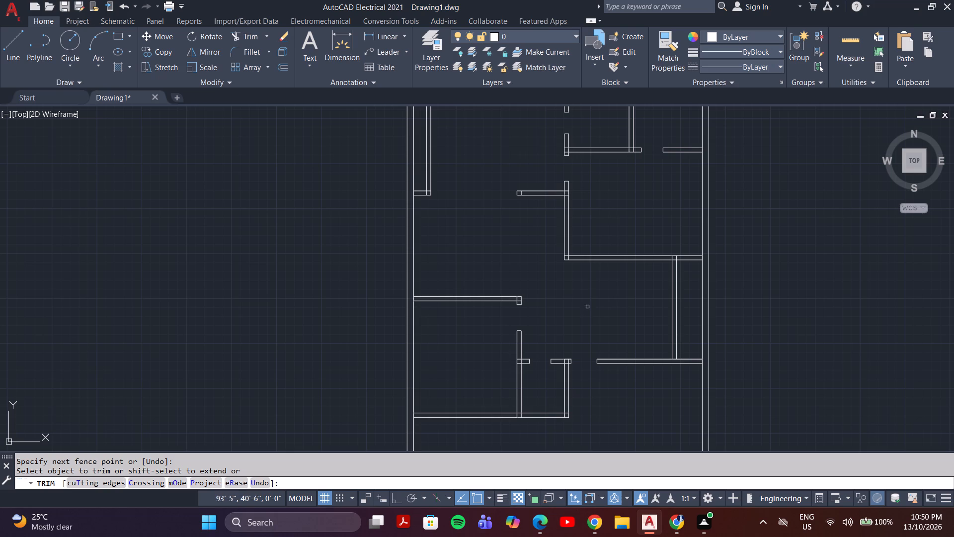
key(Escape)
Draw a slanted line from the lower-left room's upper door jamb, at its upper-left corner, to the middle-right room's lower-left wall corner.
key(l)
key(Return)
scroll(515, 280, up, 2)
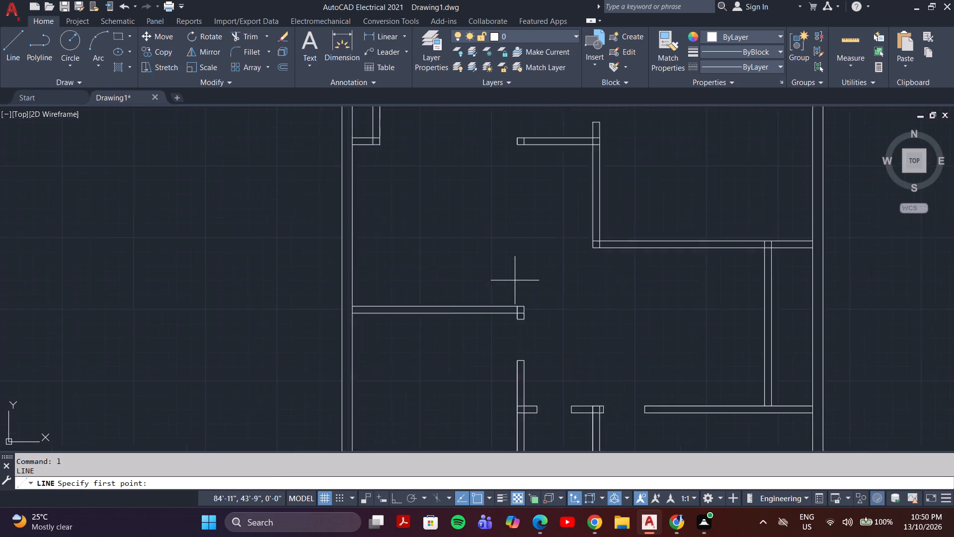
scroll(515, 280, up, 1)
click(520, 348)
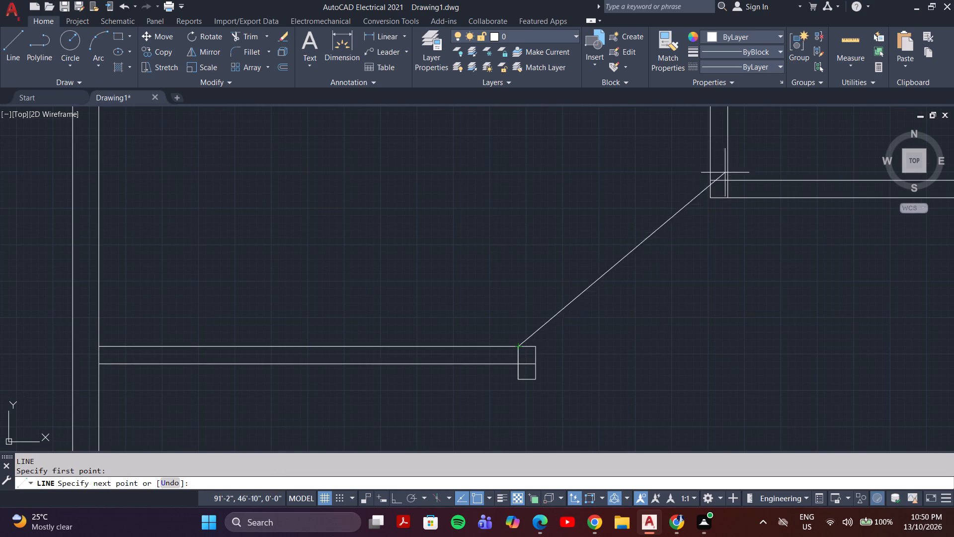
click(710, 180)
key(space)
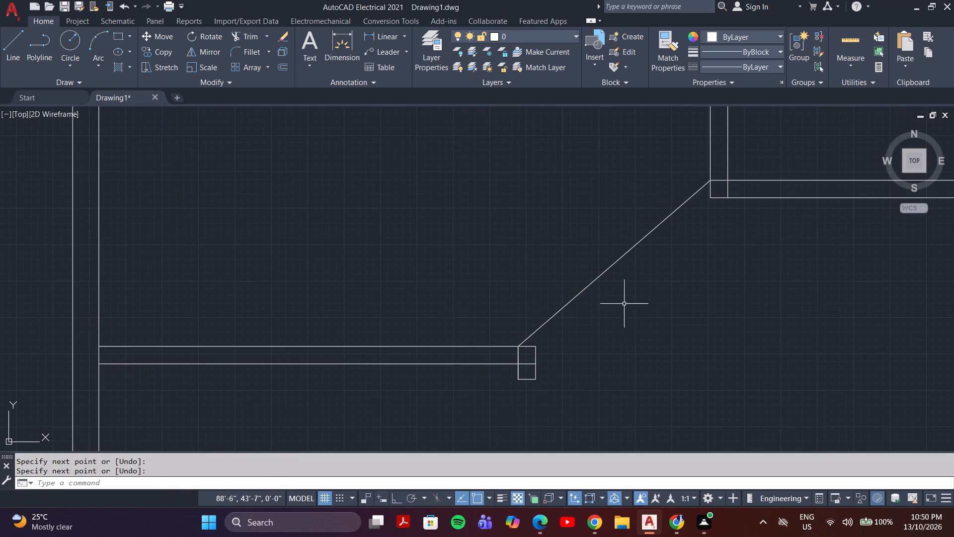
Draw a second slanted line parallel to the first, from the door jamb's opposite side to the middle-right room's outer wall corner.
key(space)
click(534, 365)
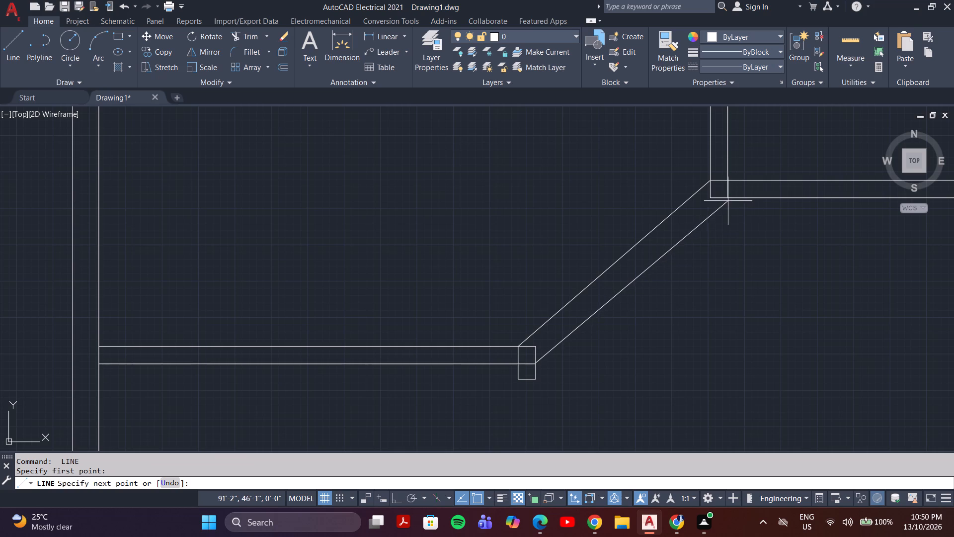
click(728, 196)
key(Escape)
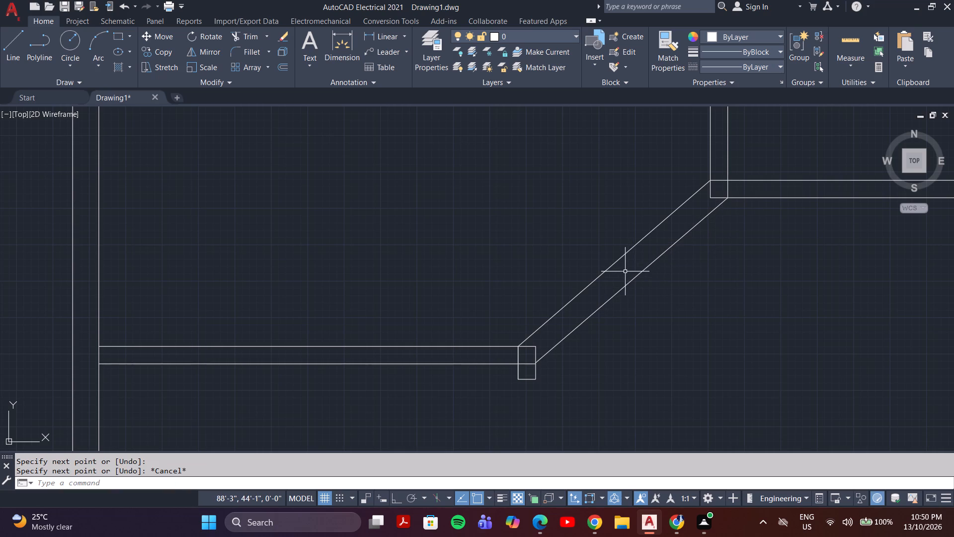
scroll(613, 284, down, 2)
scroll(613, 284, up, 2)
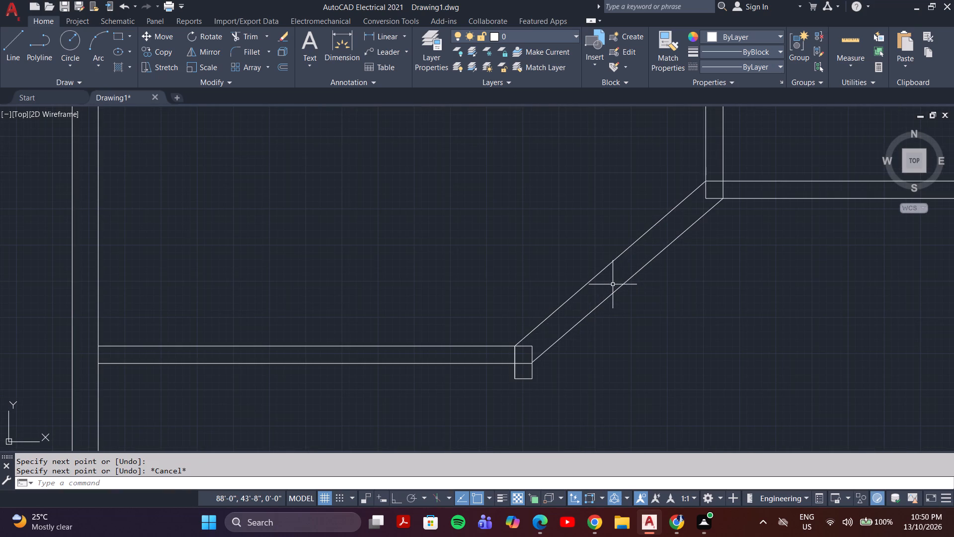
Measure the slanted wall's length with a quick measure and an aligned dimension along its upper line.
click(839, 40)
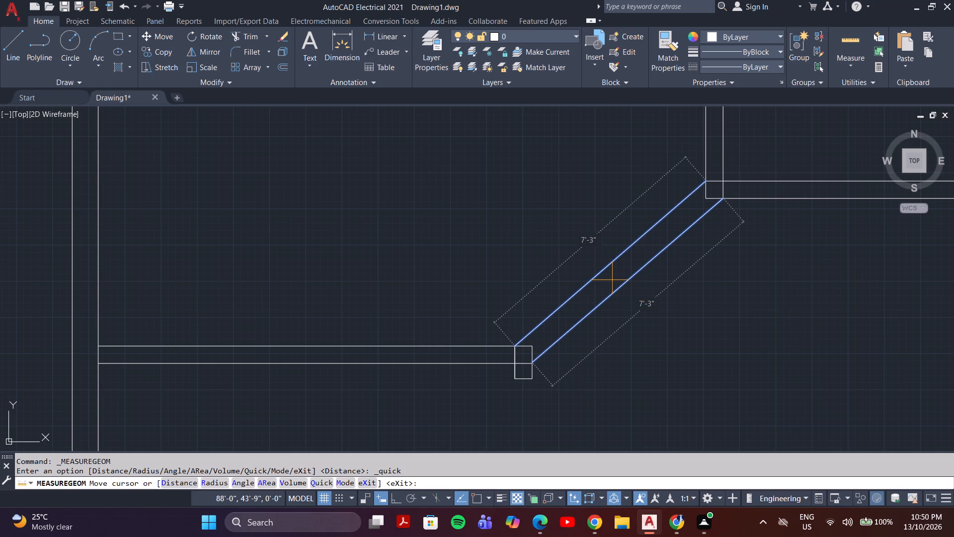
key(Escape)
scroll(456, 255, down, 2)
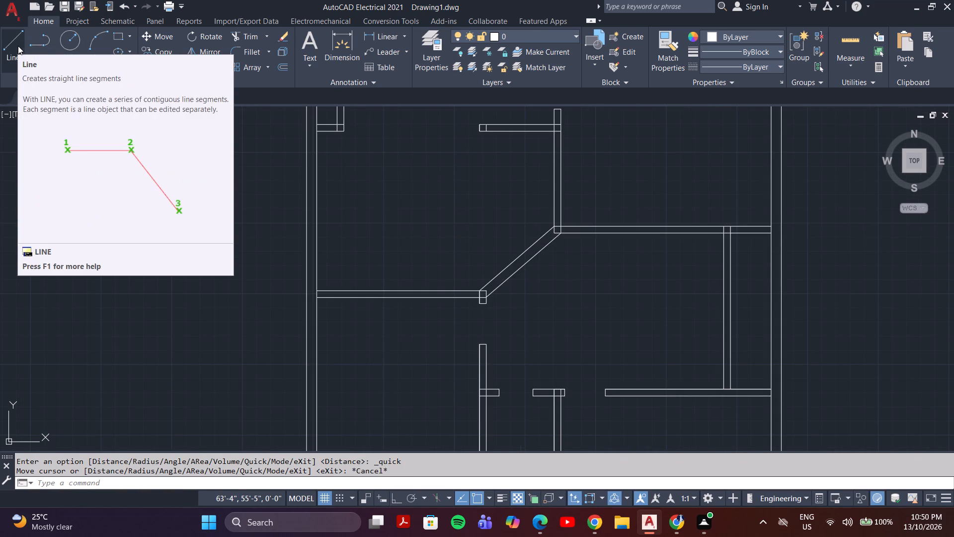
click(17, 45)
scroll(505, 269, up, 3)
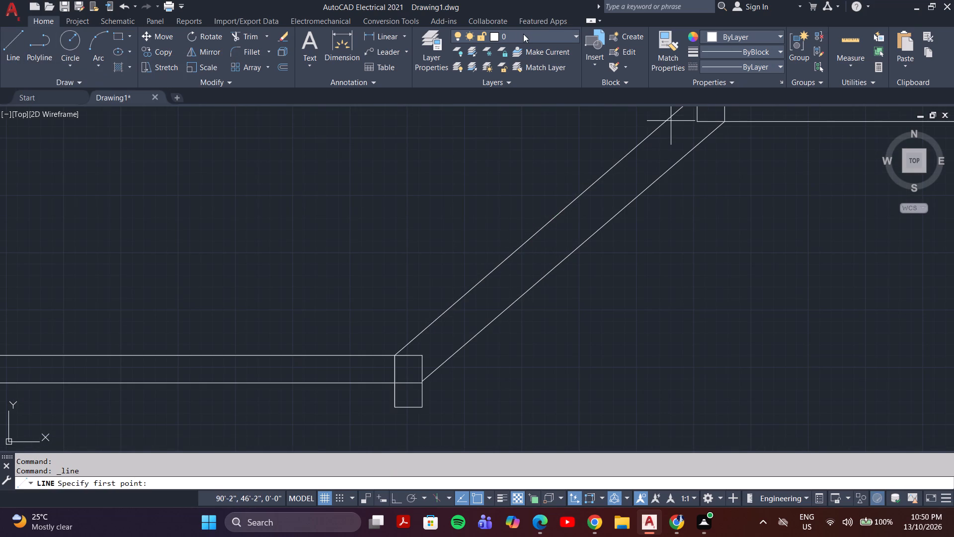
click(388, 37)
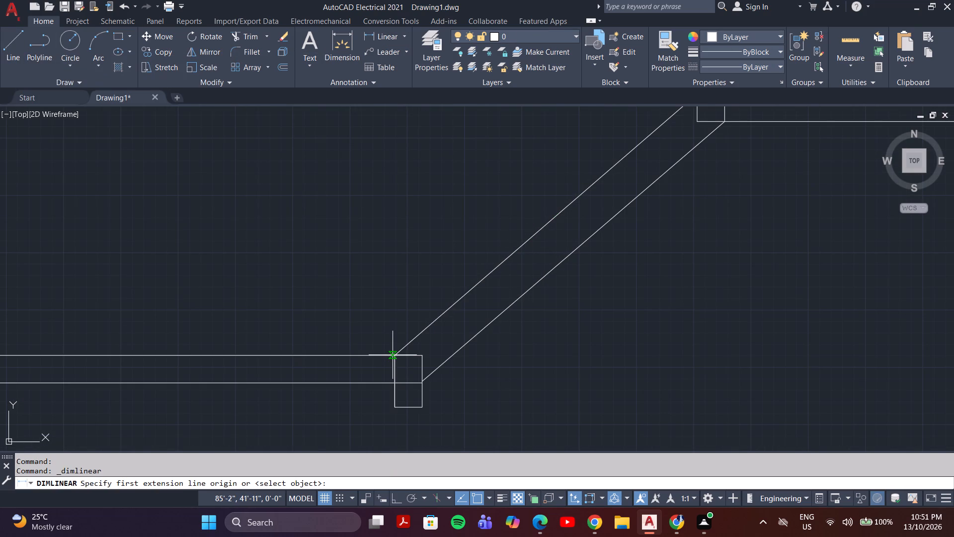
click(404, 40)
click(394, 83)
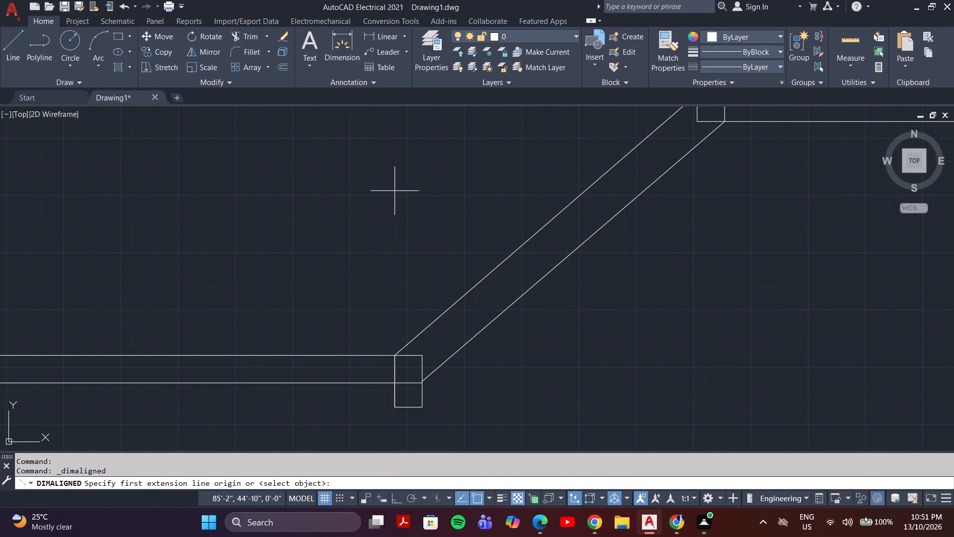
click(394, 356)
middle_drag(421, 277, 381, 393)
click(656, 209)
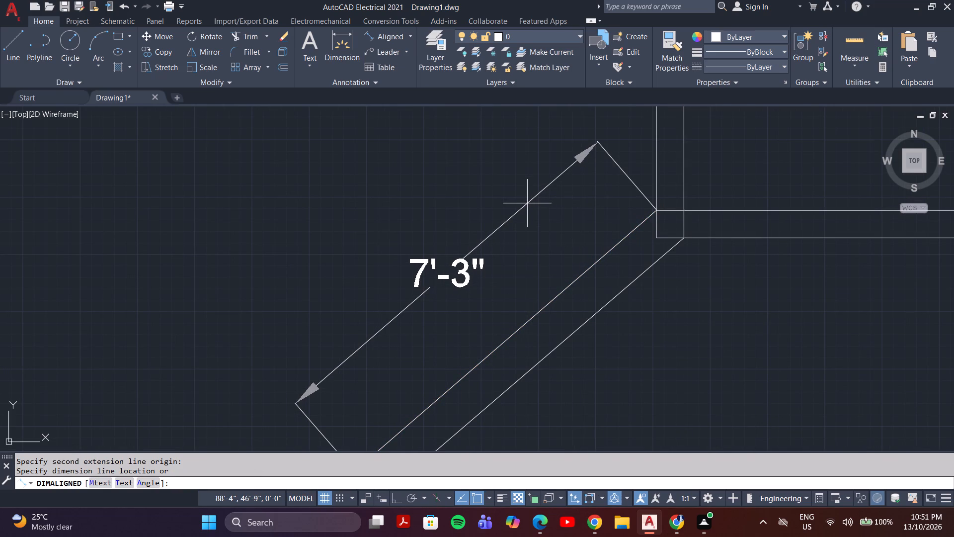
key(Escape)
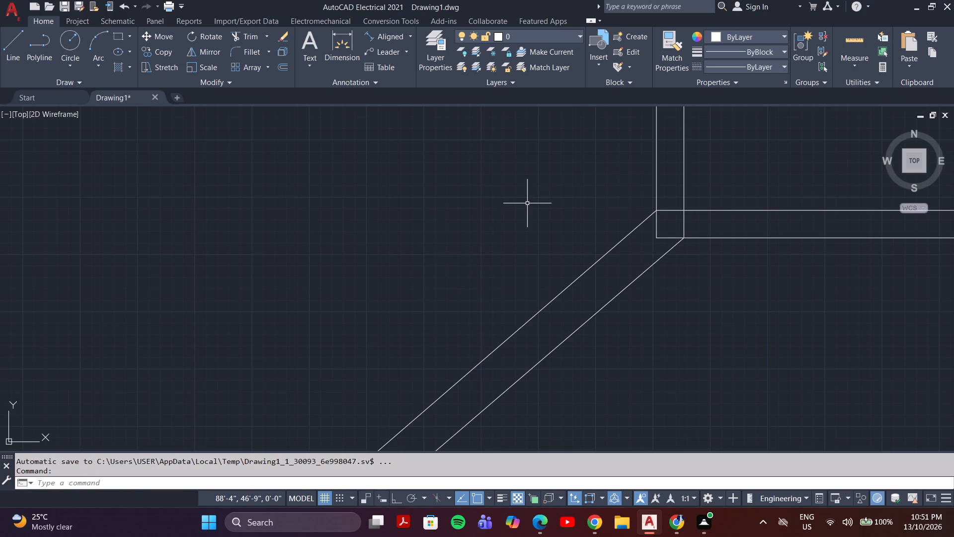
Draw a short cross line between the midpoints of the slanted wall's two lines.
key(l)
key(Return)
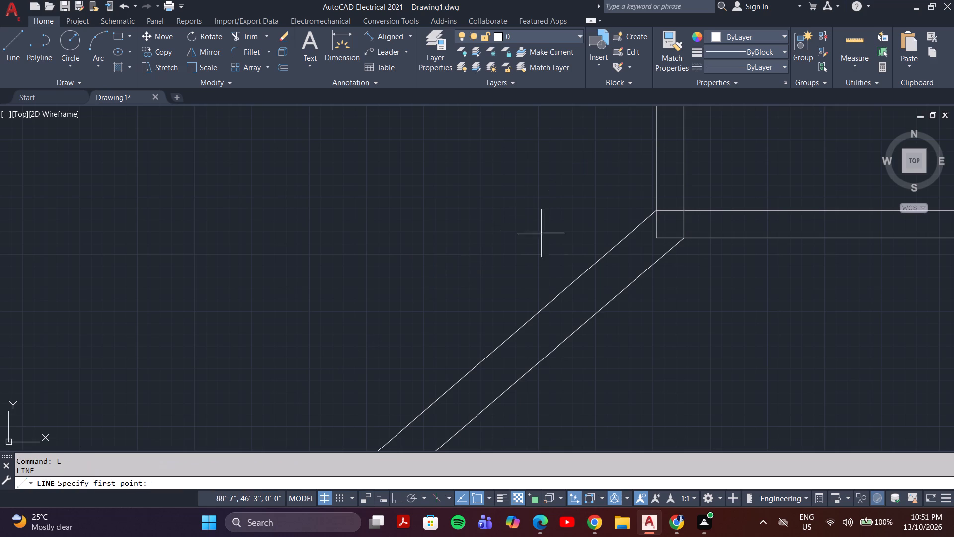
middle_click(562, 268)
scroll(519, 297, down, 3)
middle_drag(514, 300, 549, 256)
scroll(536, 263, up, 2)
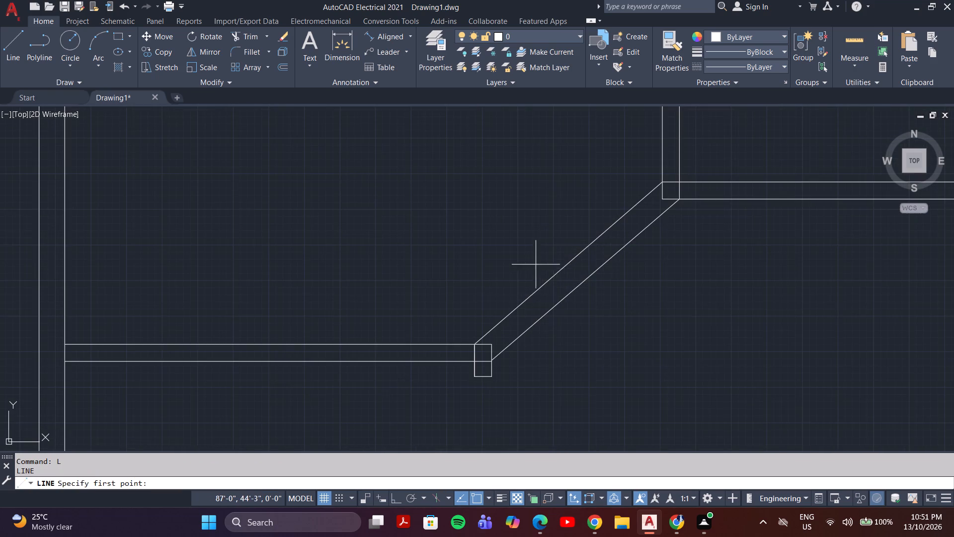
click(571, 260)
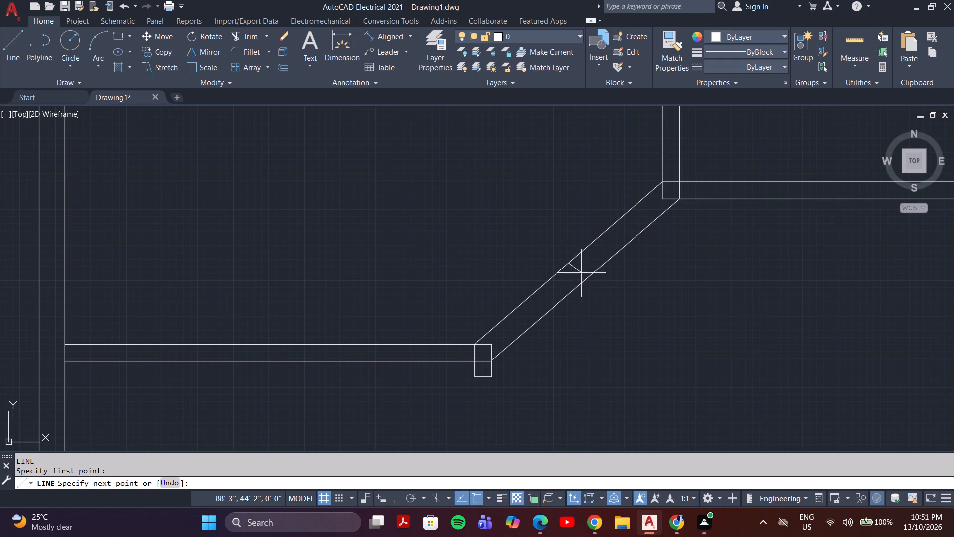
click(584, 279)
key(Escape)
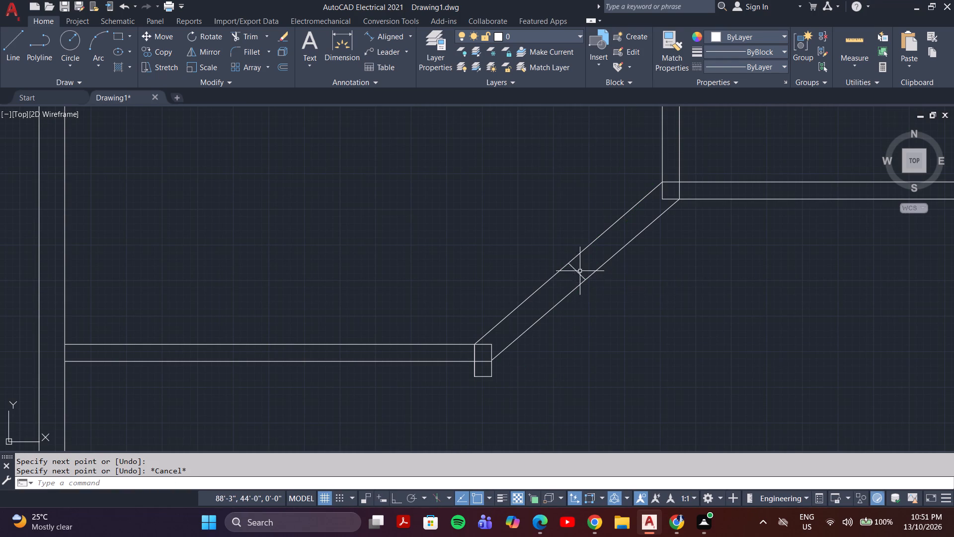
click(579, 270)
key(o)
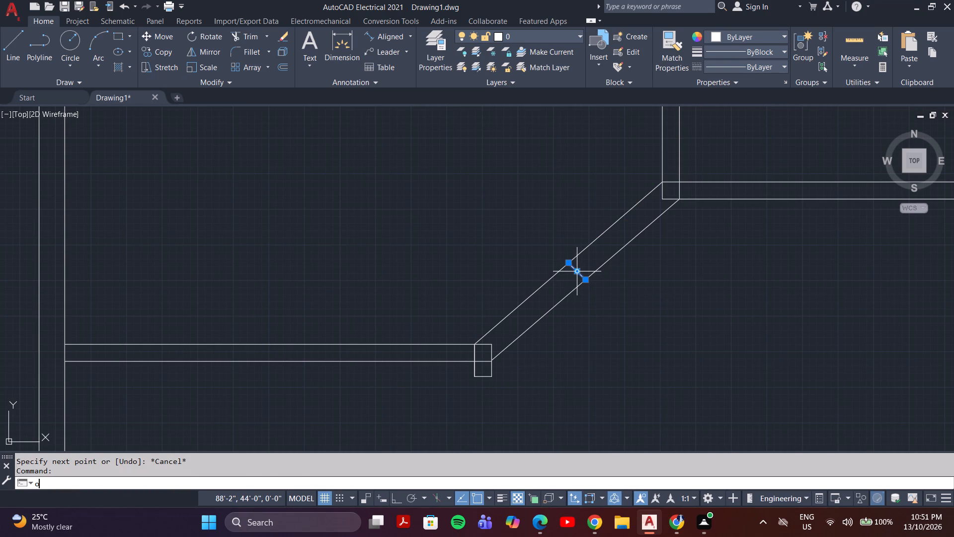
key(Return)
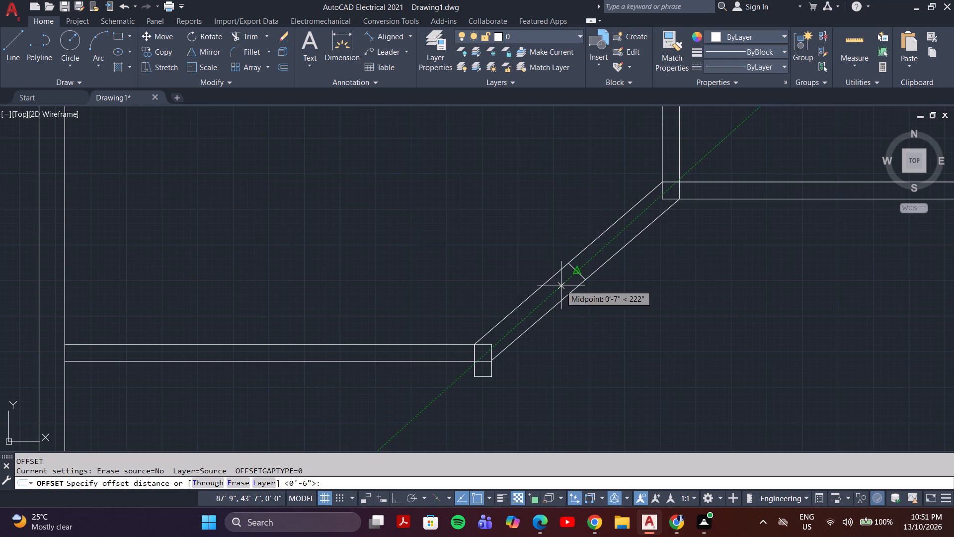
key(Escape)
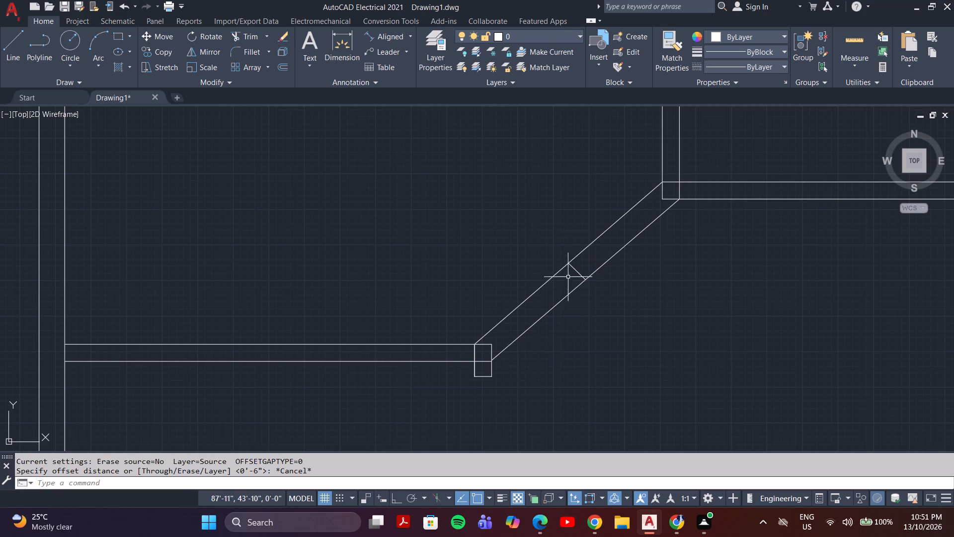
Offset the slanted wall's midpoint cross line 3' to both sides along the wall.
click(572, 272)
double_click(577, 270)
click(576, 274)
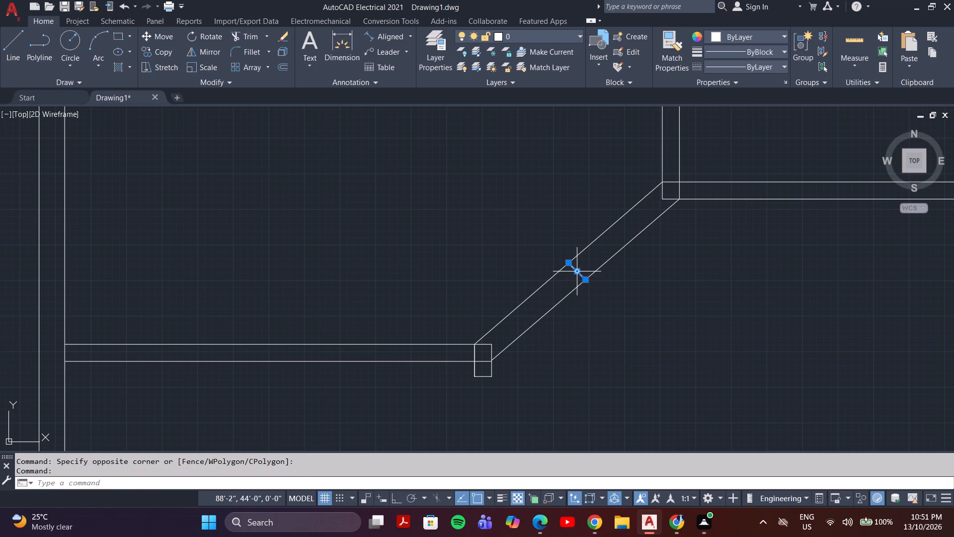
key(o)
key(Return)
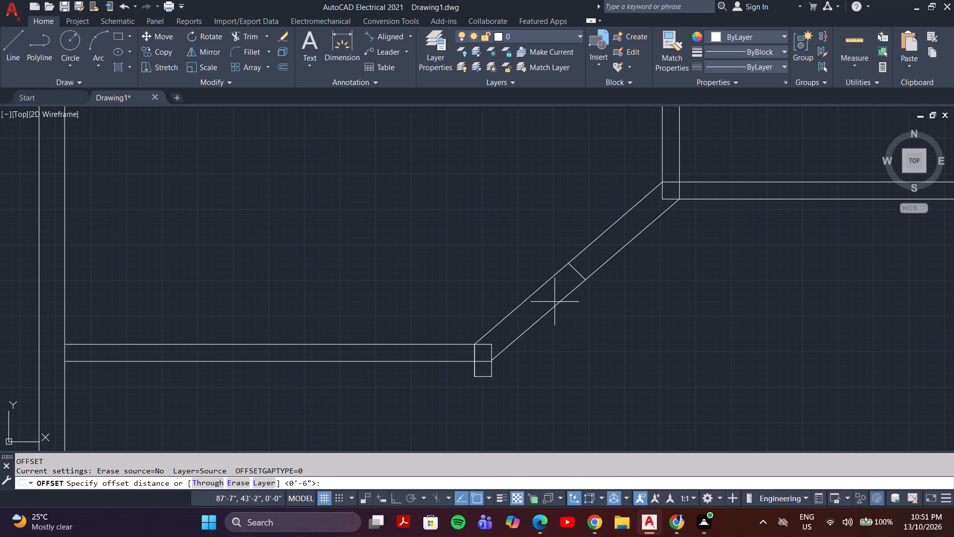
click(362, 482)
key(3)
key(apostrophe)
key(Return)
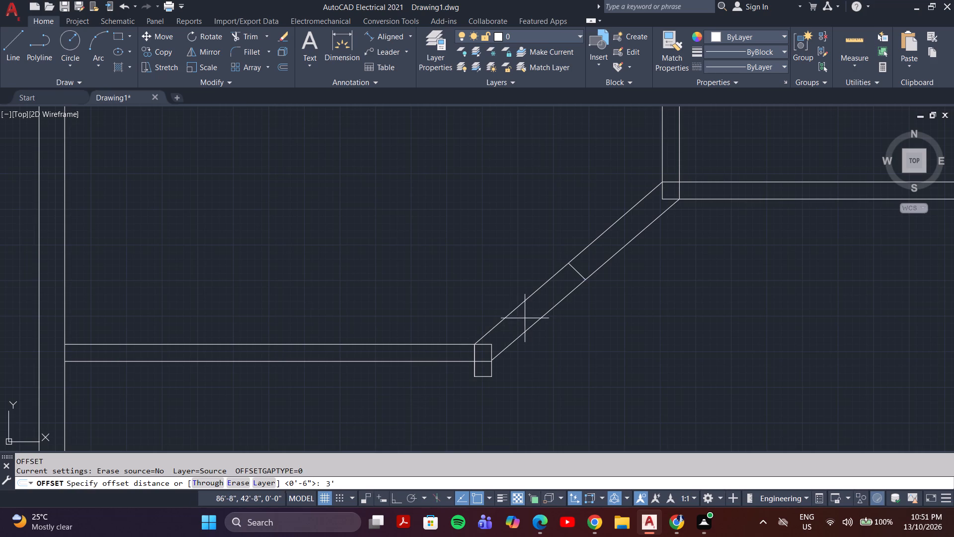
click(516, 324)
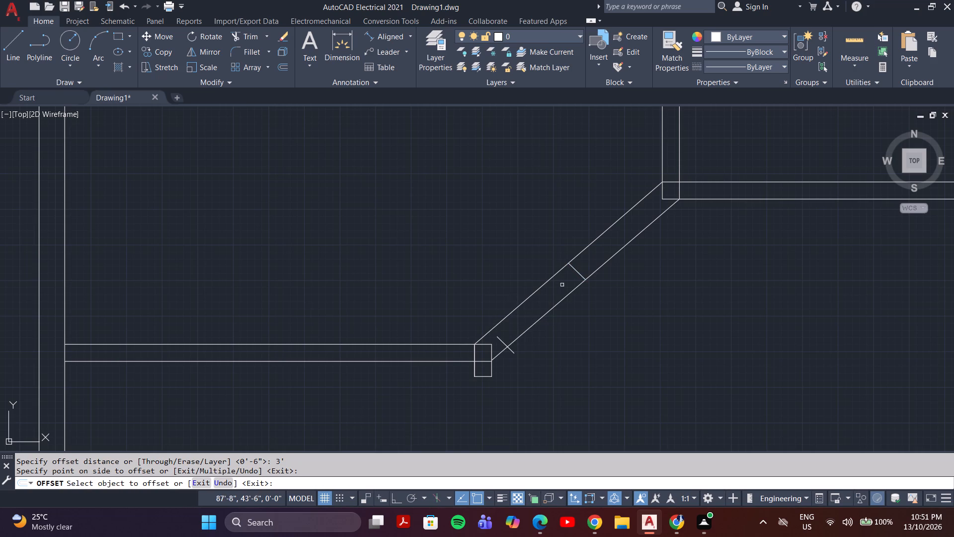
click(576, 270)
click(594, 257)
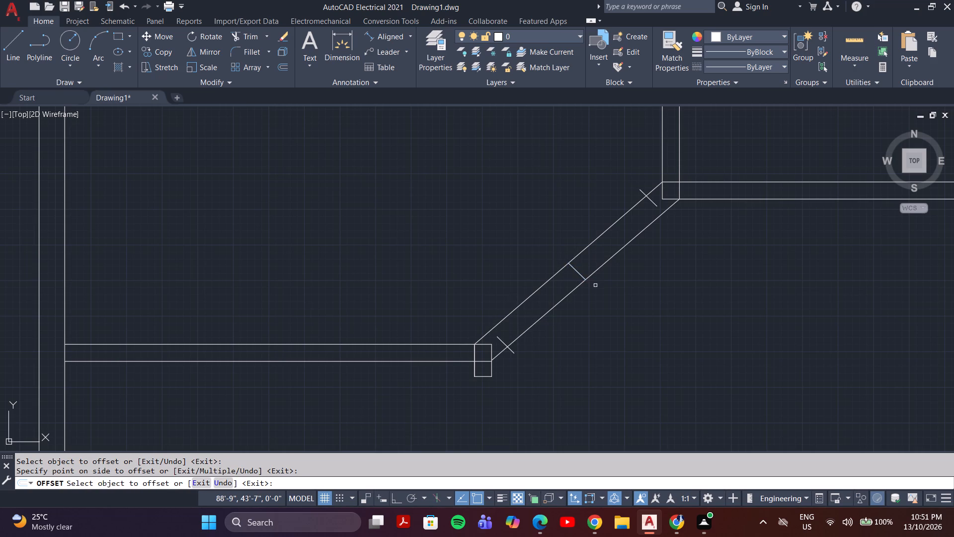
key(Escape)
Move the lower offset cross line so its upper end meets the slanted wall's upper line and it spans the wall.
click(499, 343)
double_click(503, 342)
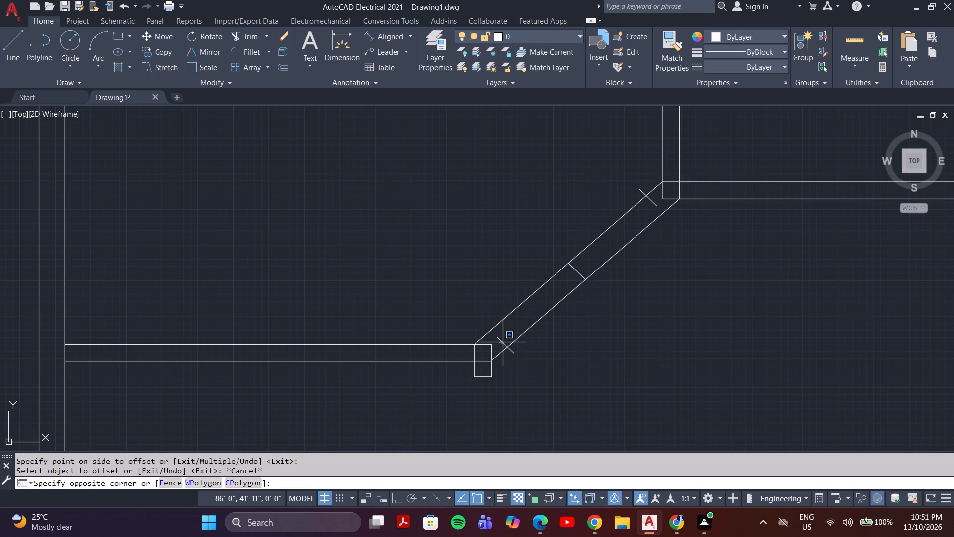
click(503, 342)
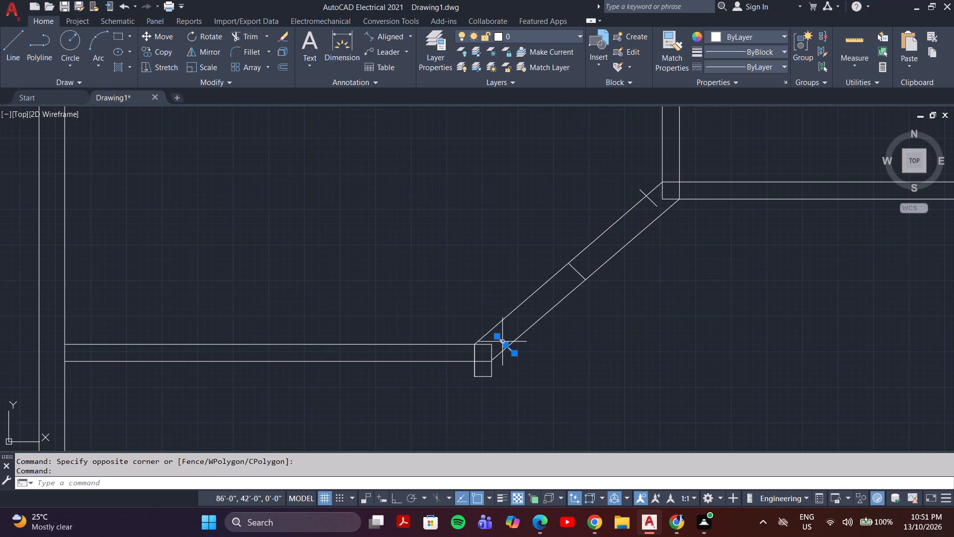
key(m)
key(Return)
scroll(504, 343, up, 3)
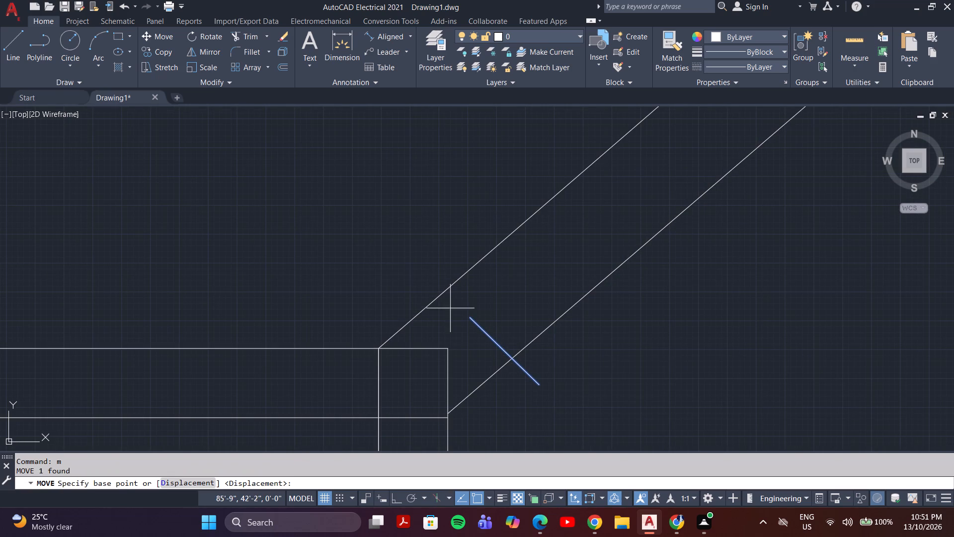
click(470, 318)
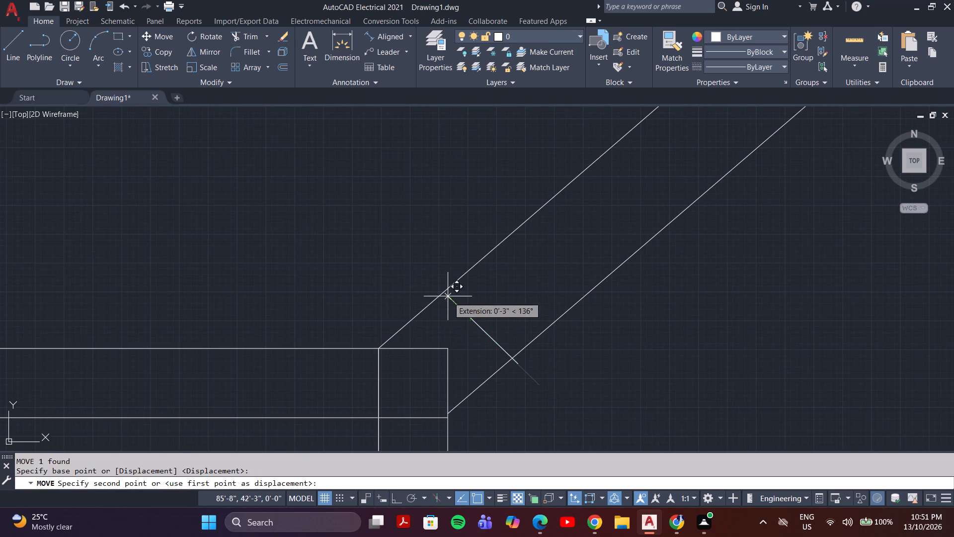
click(442, 293)
Move the upper offset cross line so its lower end meets the slanted wall's lower line and it spans the wall.
scroll(468, 291, down, 1)
scroll(496, 295, up, 3)
scroll(493, 300, down, 2)
middle_drag(553, 256, 369, 465)
middle_drag(610, 293, 564, 334)
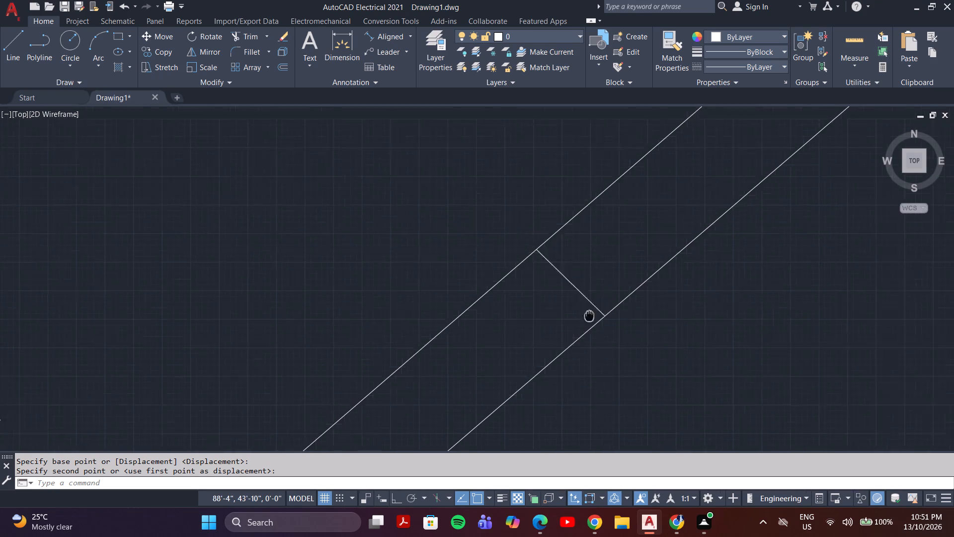
middle_drag(564, 334, 450, 398)
middle_drag(582, 316, 376, 491)
scroll(459, 372, down, 2)
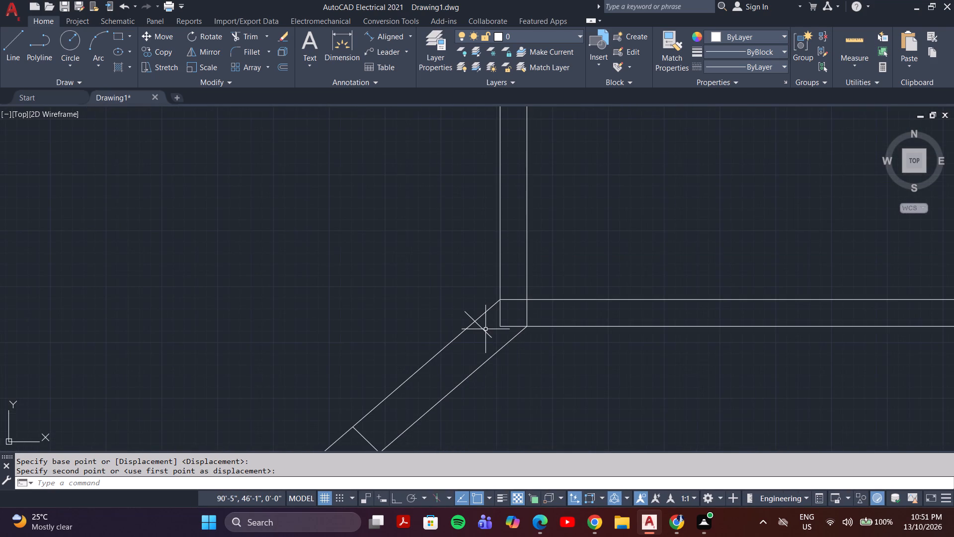
click(485, 329)
key(m)
key(Return)
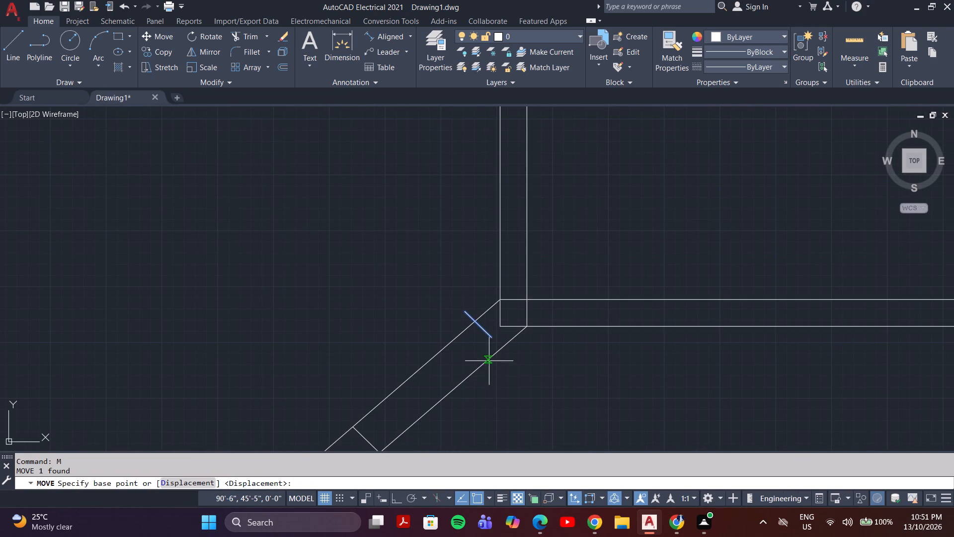
scroll(491, 339, up, 4)
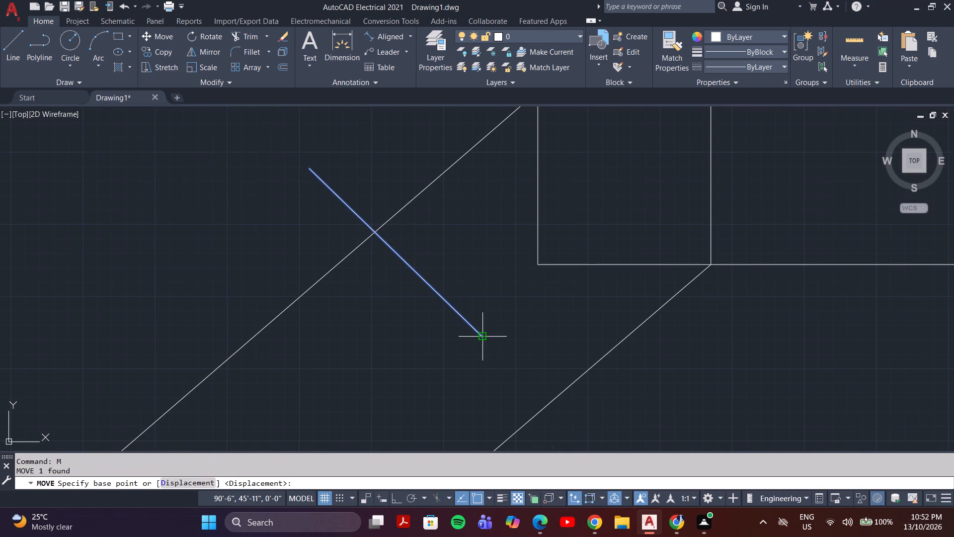
drag(481, 339, 486, 342)
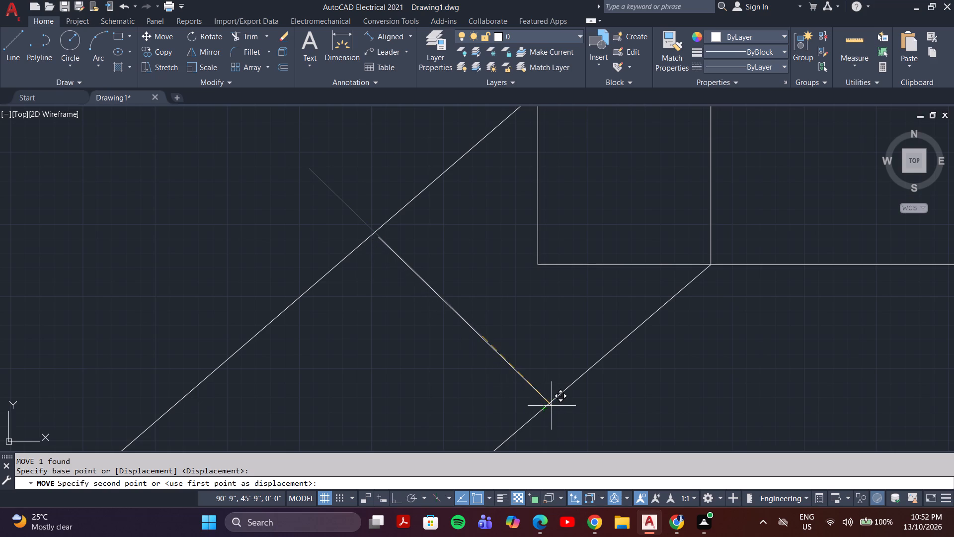
key(F8)
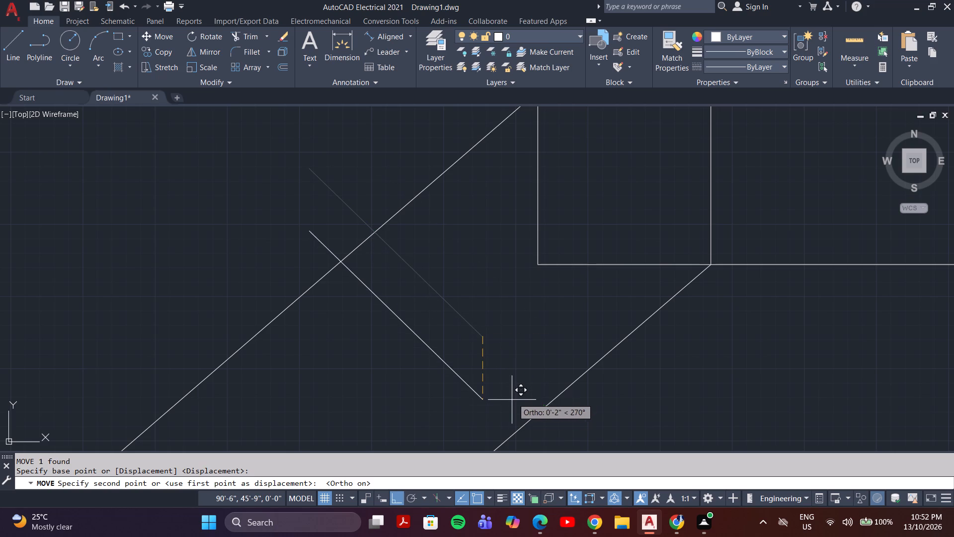
key(F8)
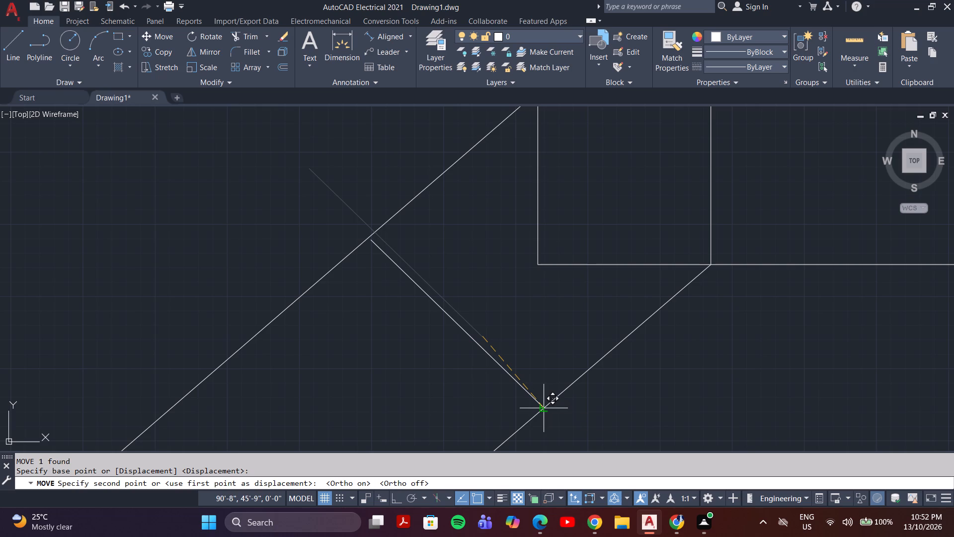
click(551, 403)
scroll(372, 266, up, 4)
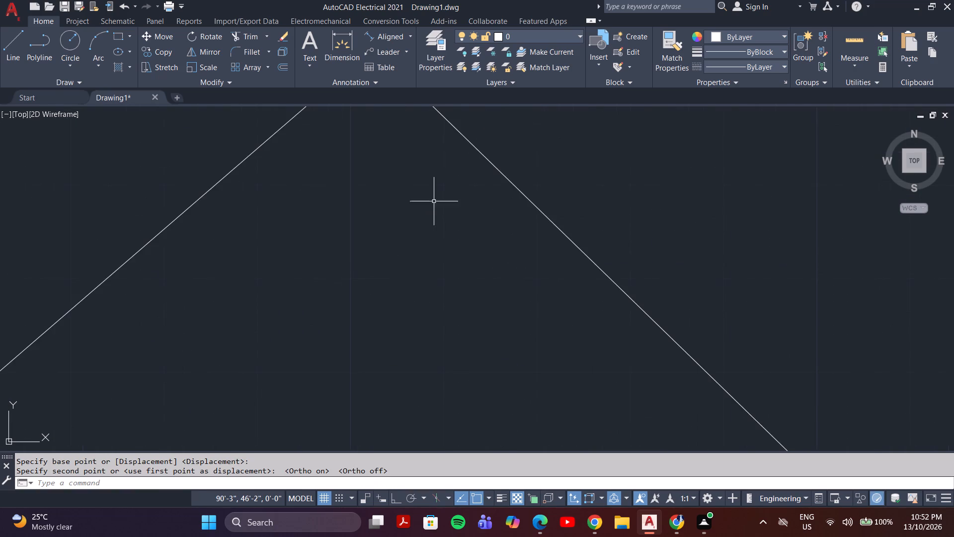
Extend the upper cross line so its ends meet both lines of the slanted wall.
scroll(438, 191, down, 3)
key(e)
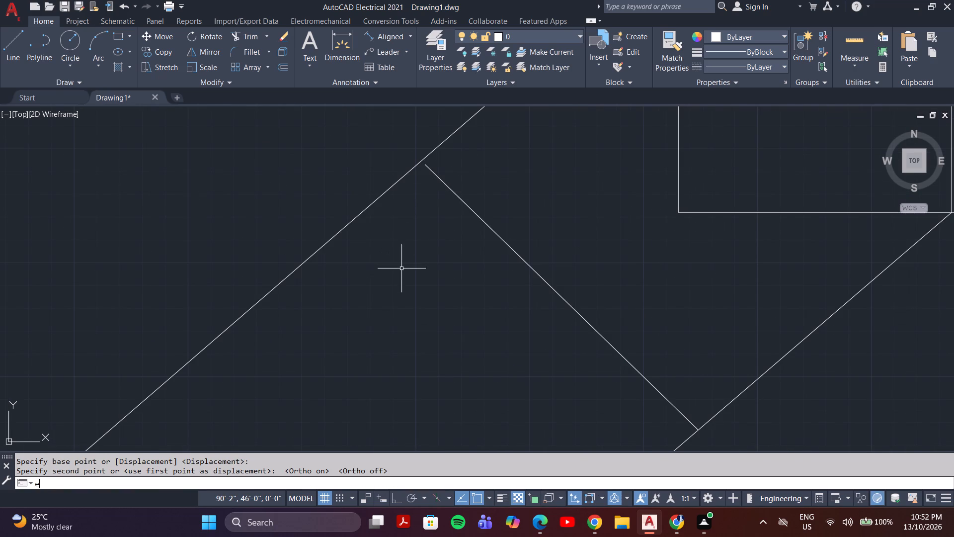
key(x)
key(Return)
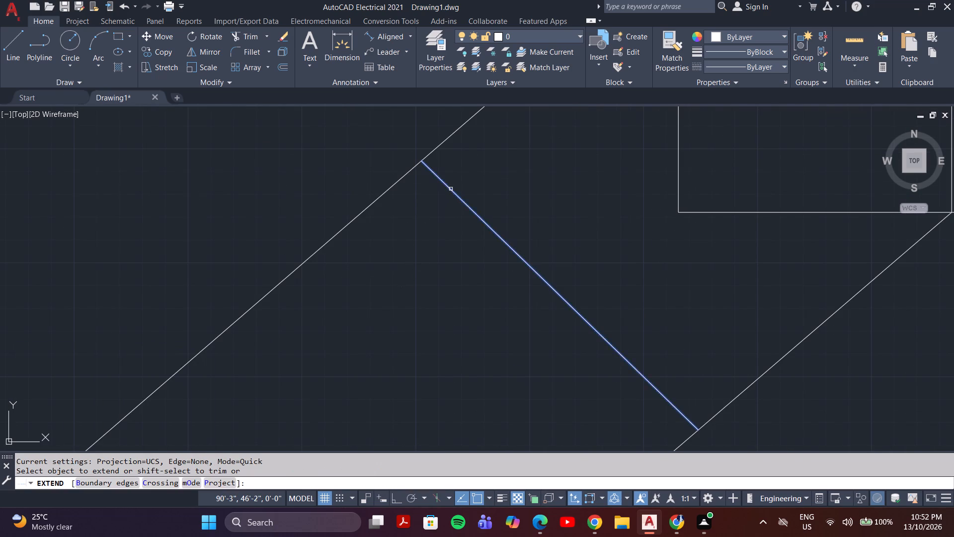
click(451, 189)
scroll(525, 301, down, 1)
middle_drag(527, 328, 578, 296)
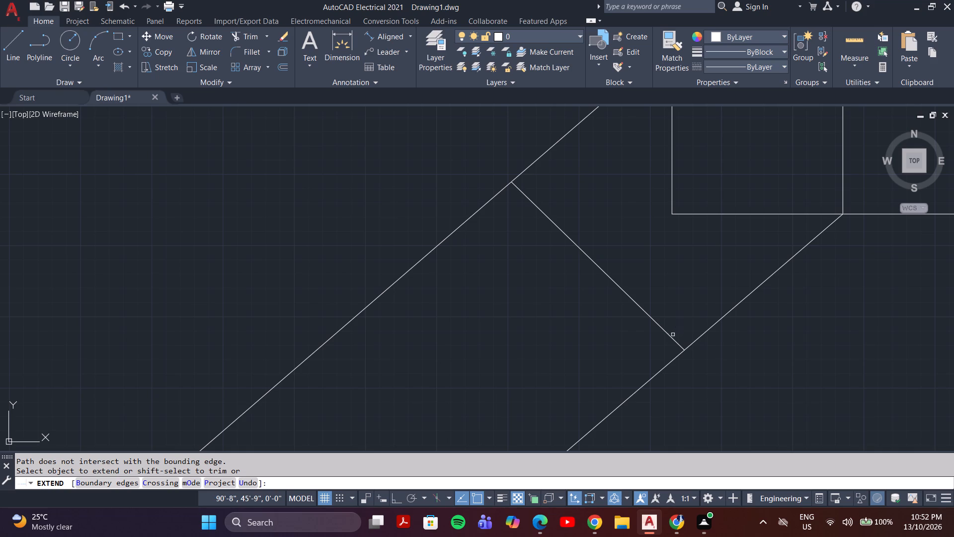
click(672, 336)
Trim the short piece of the lower cross line that overhangs the slanted wall's lower line.
middle_drag(555, 330, 651, 199)
middle_drag(415, 326, 640, 212)
scroll(627, 220, down, 2)
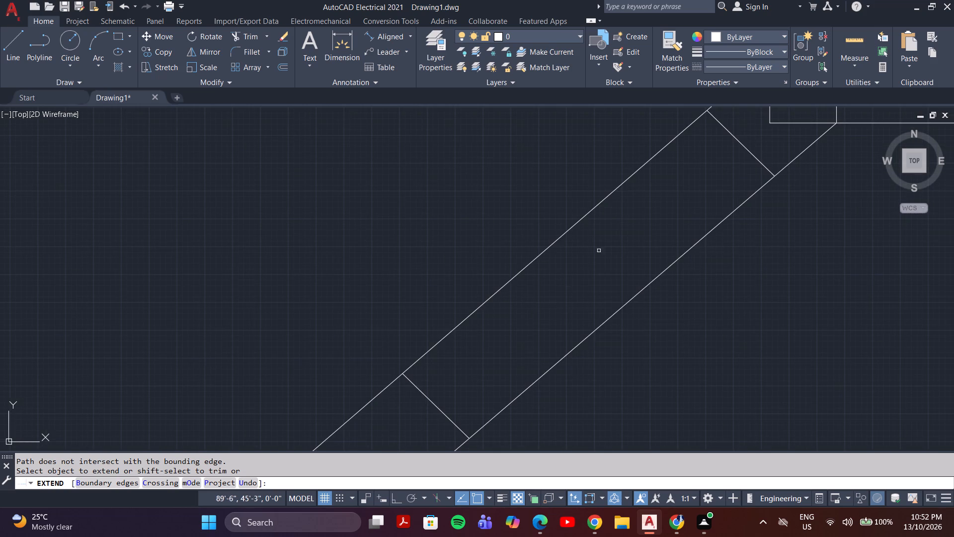
middle_drag(437, 372, 505, 309)
scroll(502, 328, up, 3)
middle_drag(502, 328, 626, 150)
scroll(614, 179, down, 3)
middle_drag(532, 300, 534, 300)
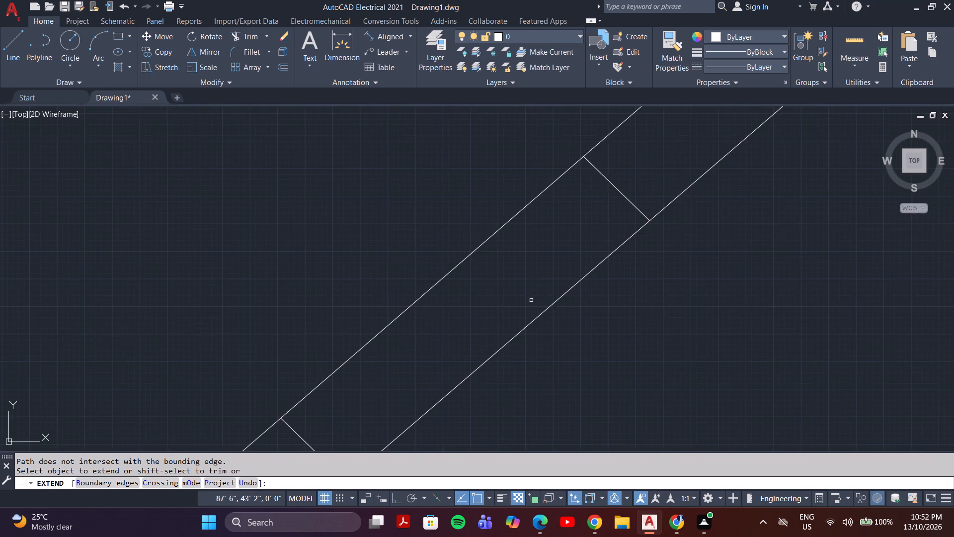
middle_drag(534, 300, 711, 173)
scroll(469, 301, up, 4)
scroll(469, 301, down, 3)
middle_drag(491, 310, 480, 255)
scroll(514, 344, up, 4)
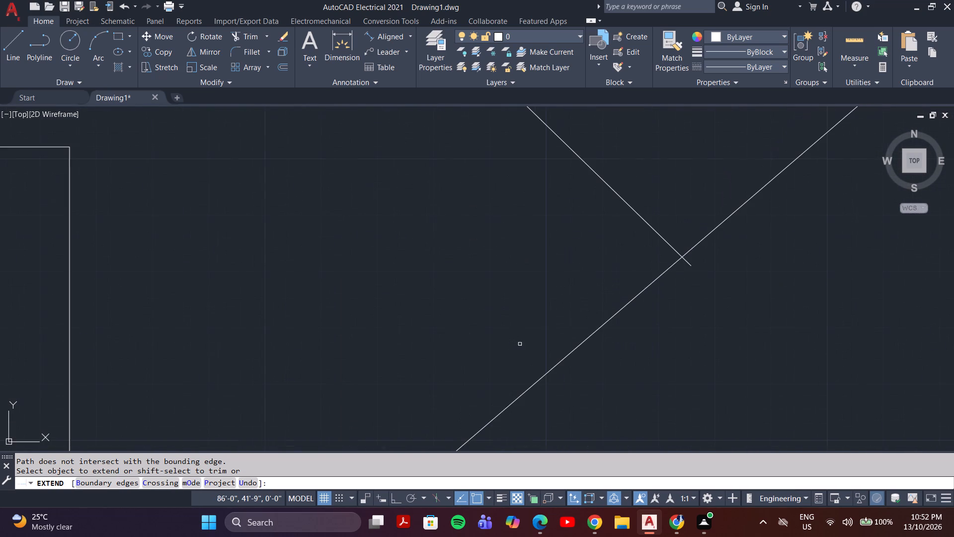
key(Escape)
key(t)
key(r)
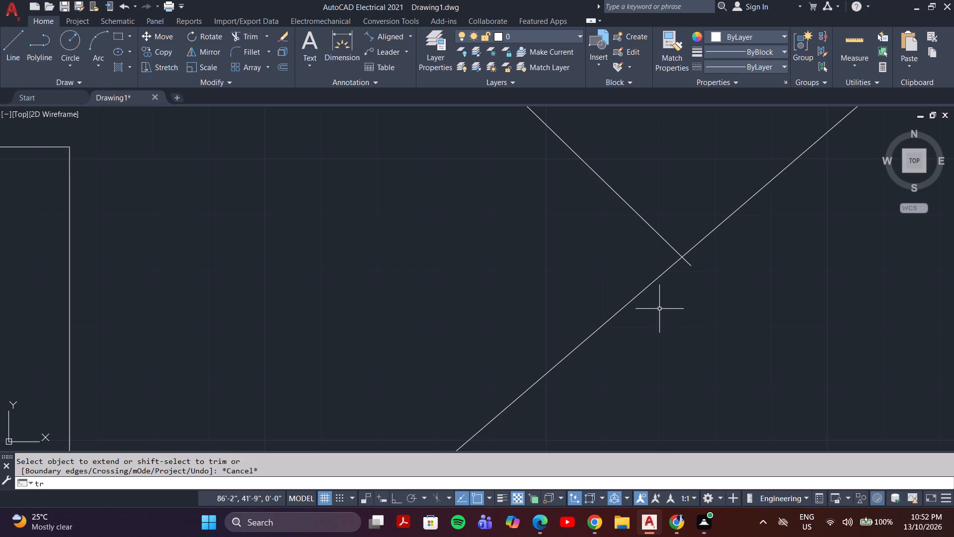
key(Return)
drag(698, 258, 698, 258)
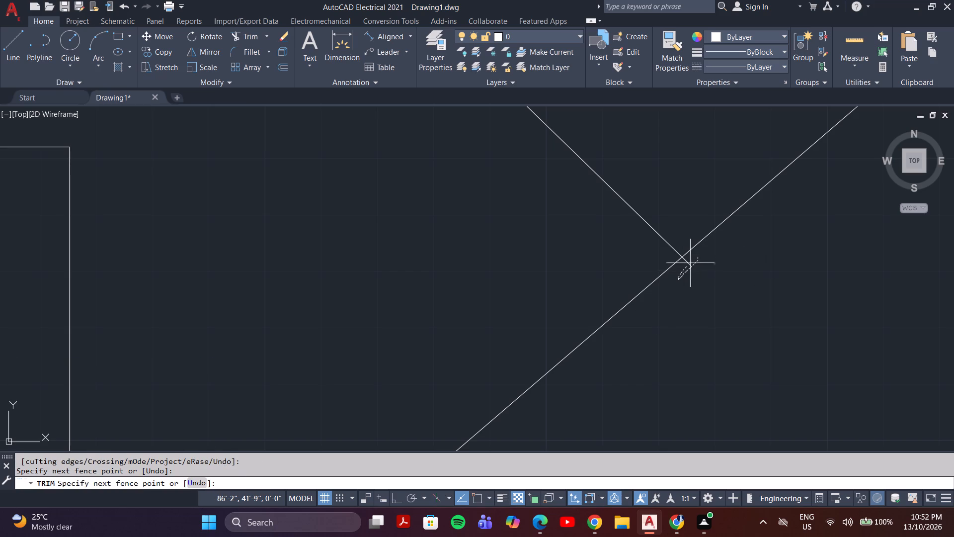
drag(698, 258, 689, 265)
scroll(693, 269, down, 7)
scroll(744, 293, down, 2)
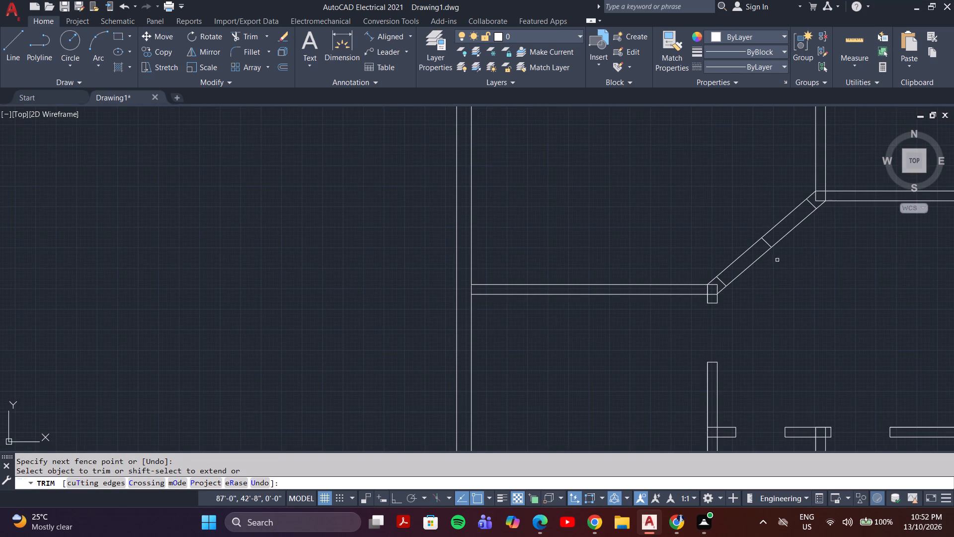
middle_drag(717, 315, 713, 318)
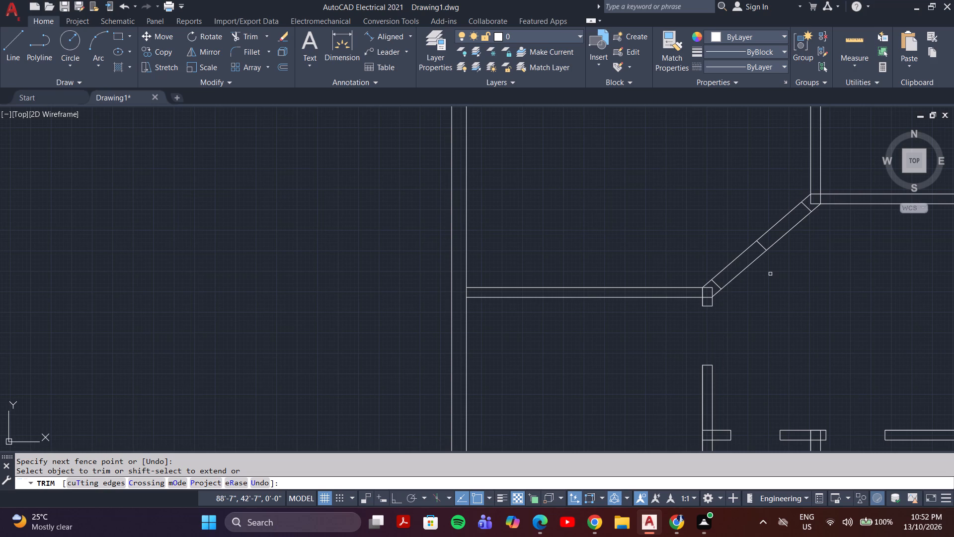
scroll(790, 273, down, 3)
middle_drag(808, 306, 674, 292)
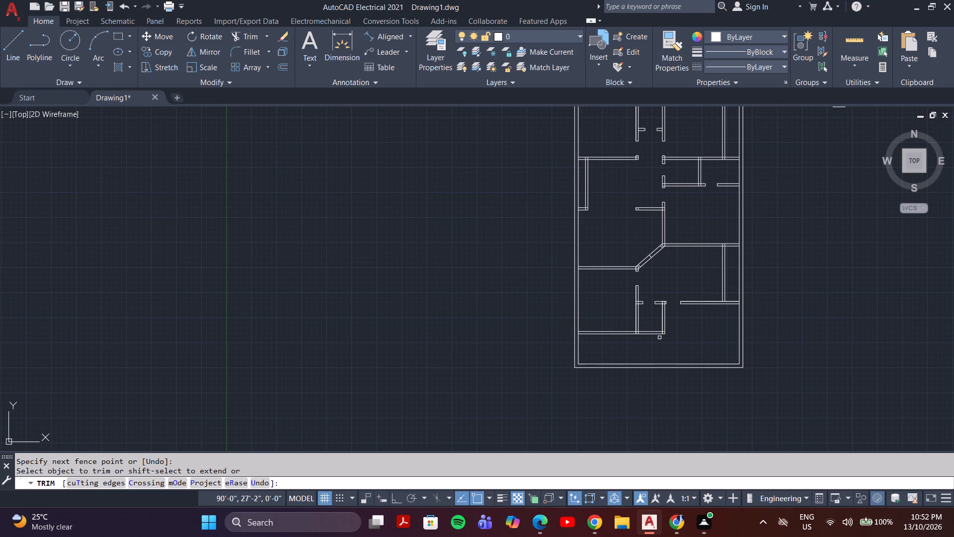
middle_drag(670, 330, 625, 366)
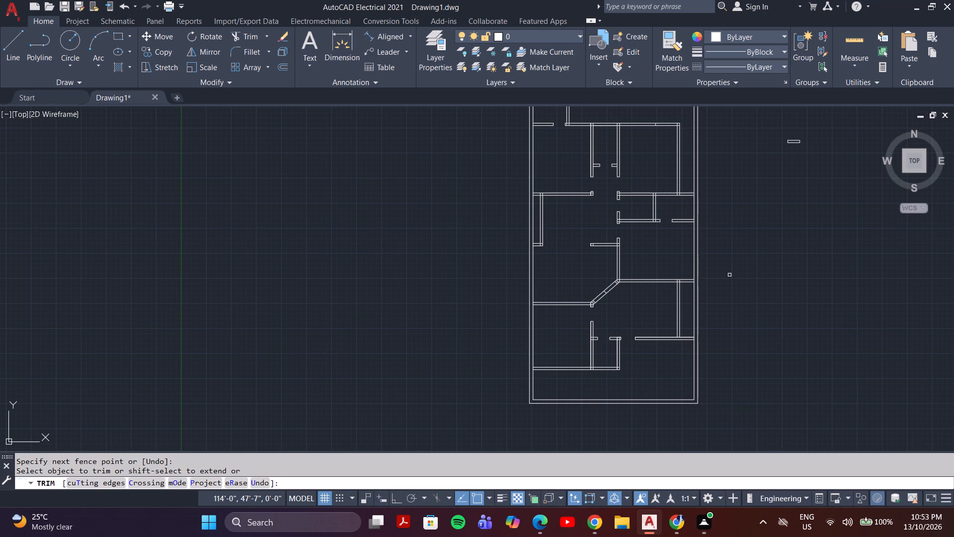
key(Escape)
Insert the Door - Imperial block from the architectural tool palette into the empty area west of the floor plan.
key(t)
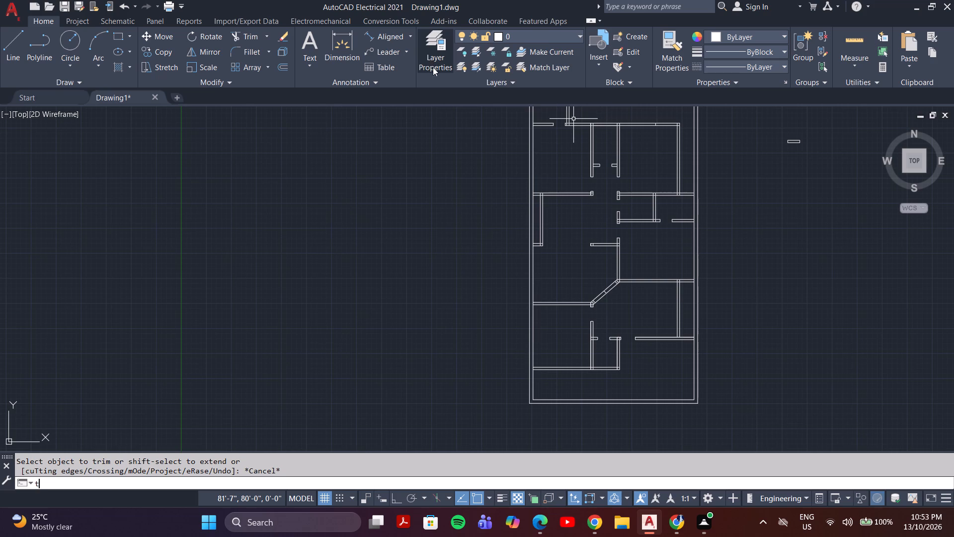
key(p)
key(Return)
drag(554, 140, 461, 206)
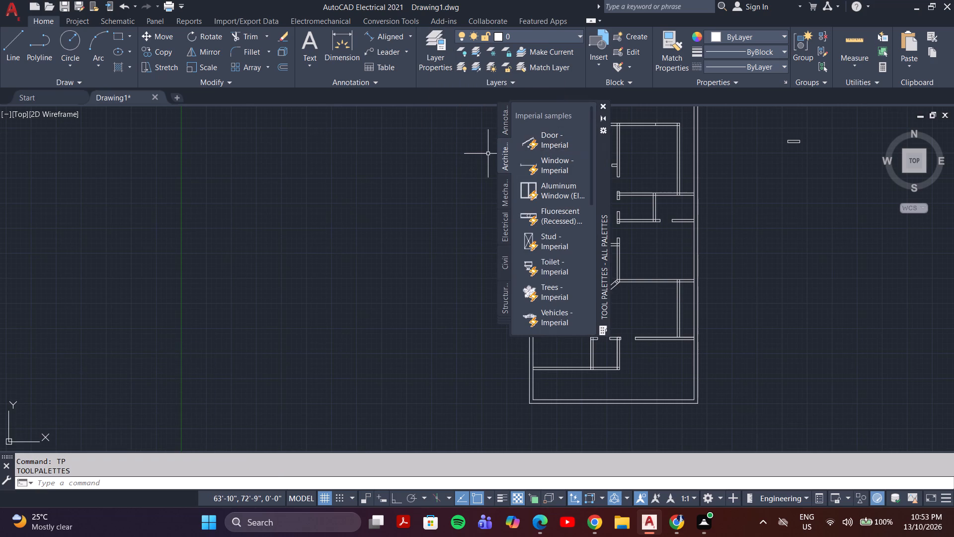
drag(461, 206, 440, 221)
click(602, 105)
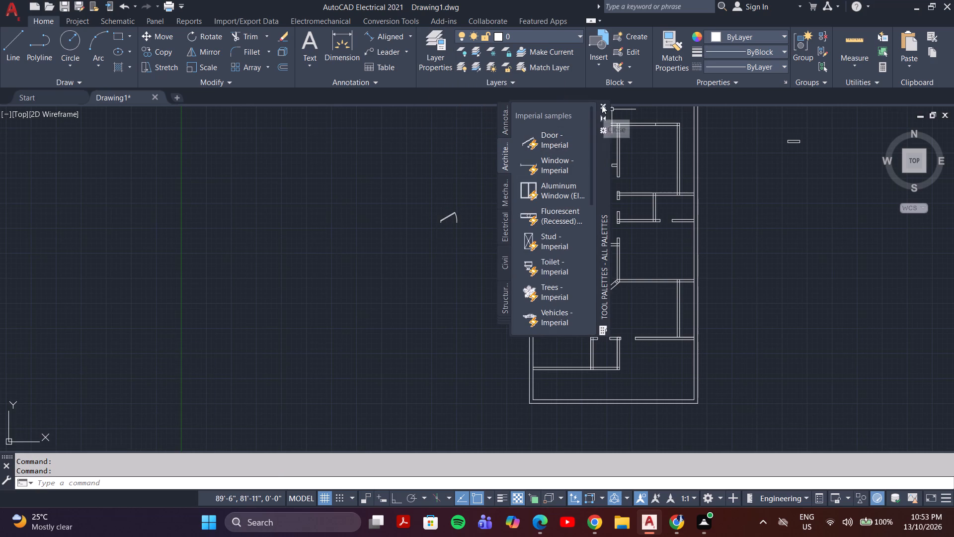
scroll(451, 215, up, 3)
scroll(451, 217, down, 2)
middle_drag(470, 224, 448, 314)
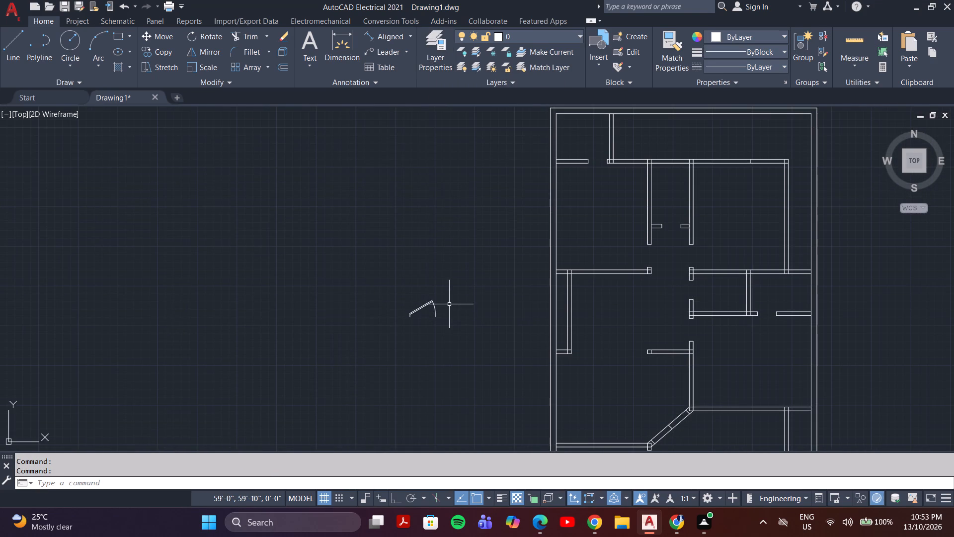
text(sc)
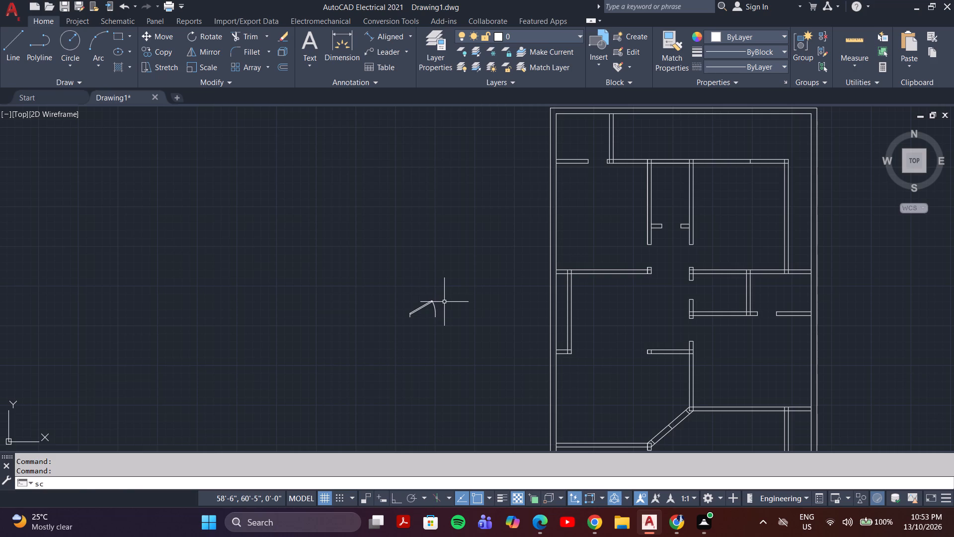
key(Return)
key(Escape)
Move the door block into the floor plan's west room, above the horizontal partition with the closet below it.
click(431, 300)
click(415, 317)
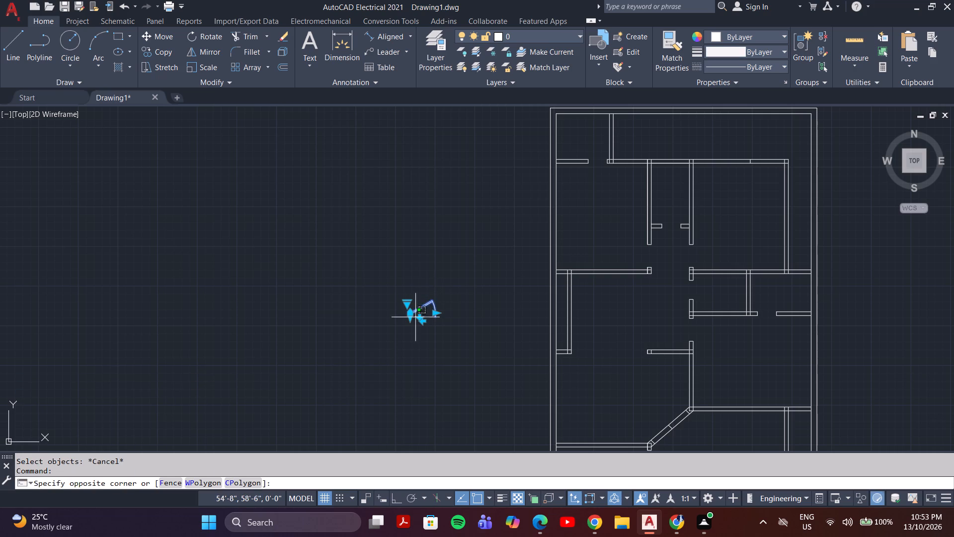
key(m)
key(Return)
click(432, 307)
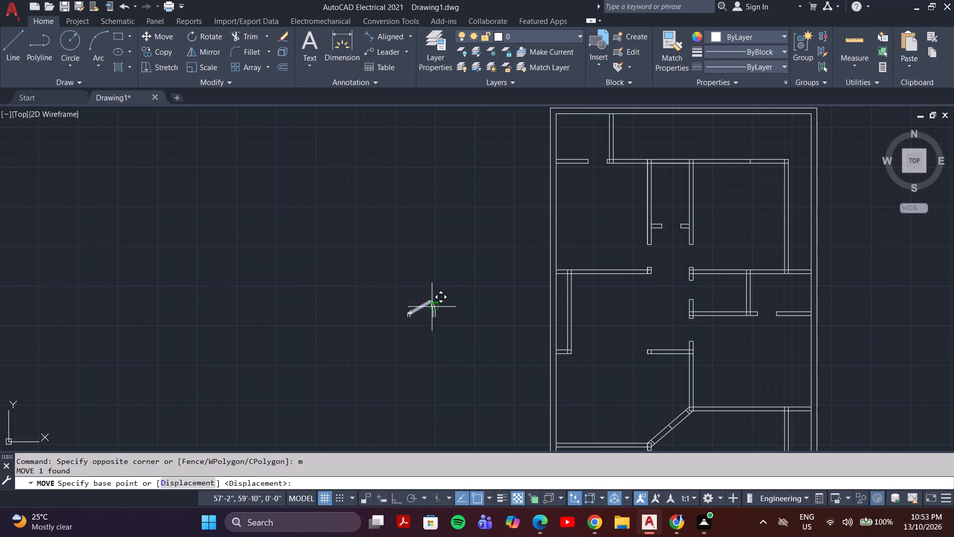
click(603, 236)
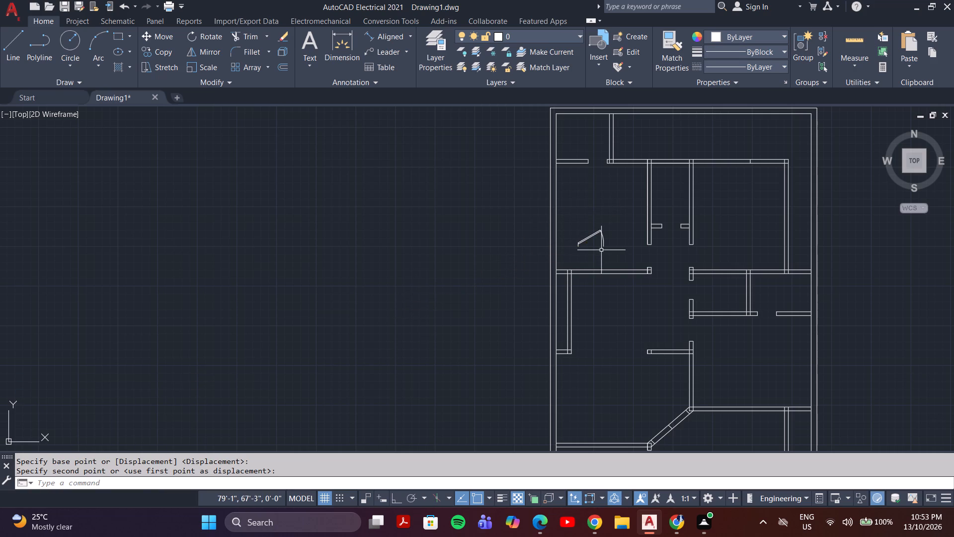
Rotate the door block 90° counterclockwise about the lower end of its hinge-side line, with Ortho on.
click(605, 233)
click(586, 246)
text(ro)
key(Return)
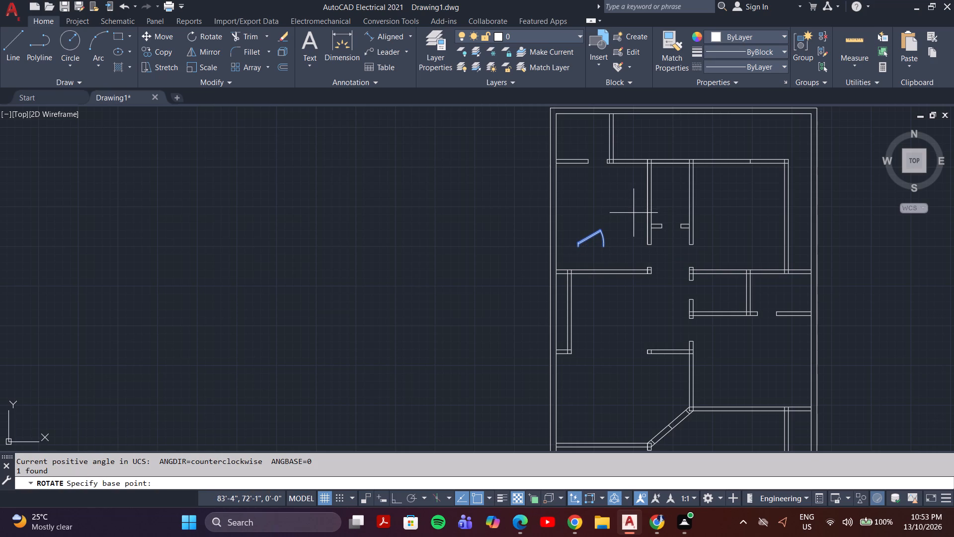
scroll(577, 247, up, 4)
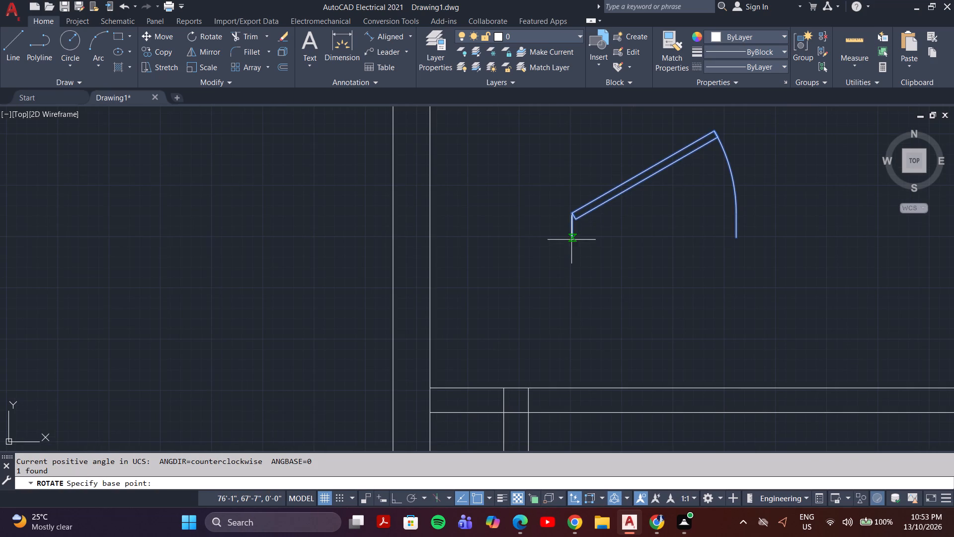
click(571, 238)
key(F8)
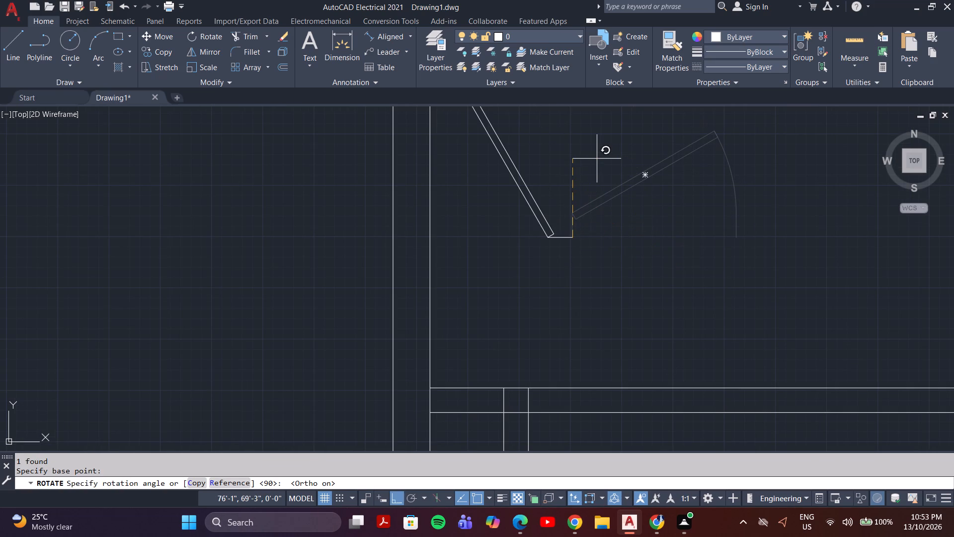
click(597, 159)
Move the rotated door block about 7' horizontally east, closer to the corridor door opening.
scroll(597, 159, down, 3)
click(595, 156)
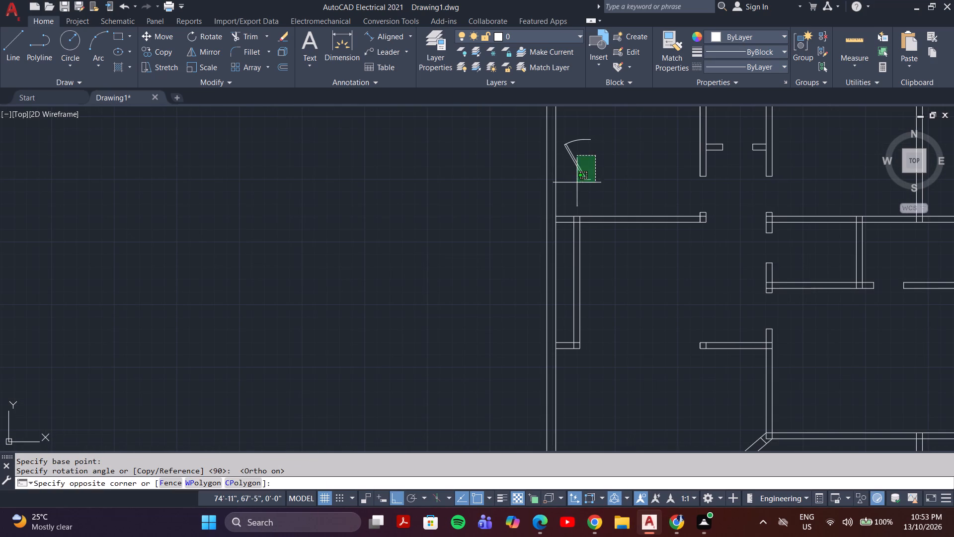
click(574, 187)
key(comma)
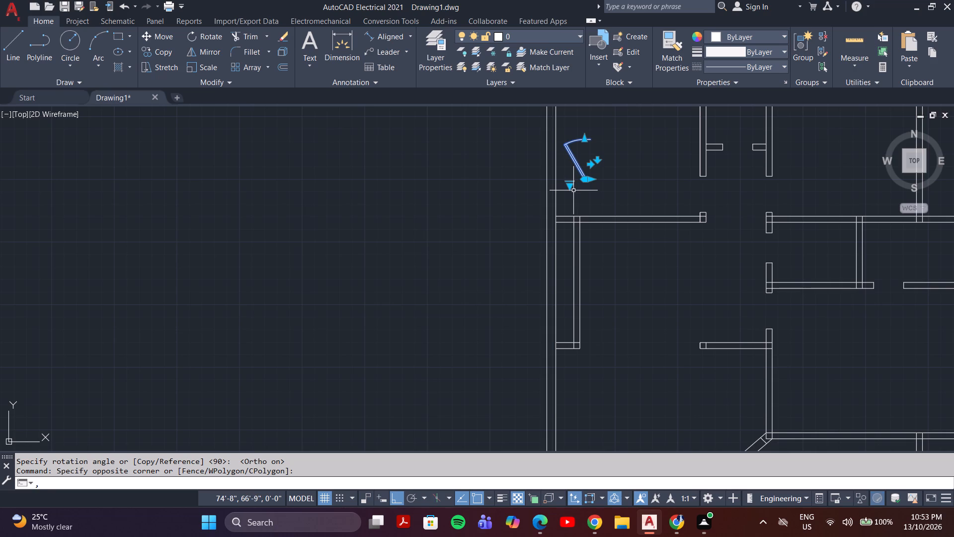
key(Return)
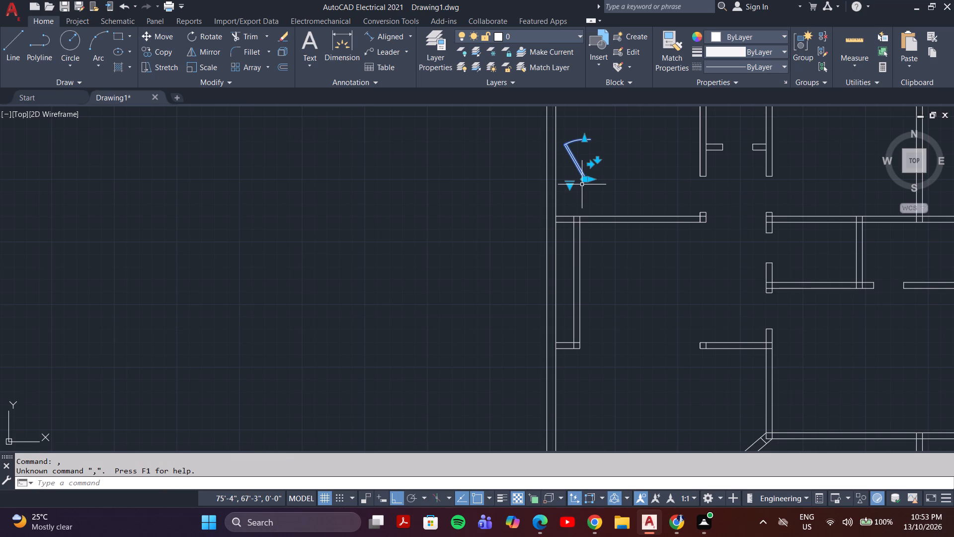
key(m)
key(Return)
click(583, 178)
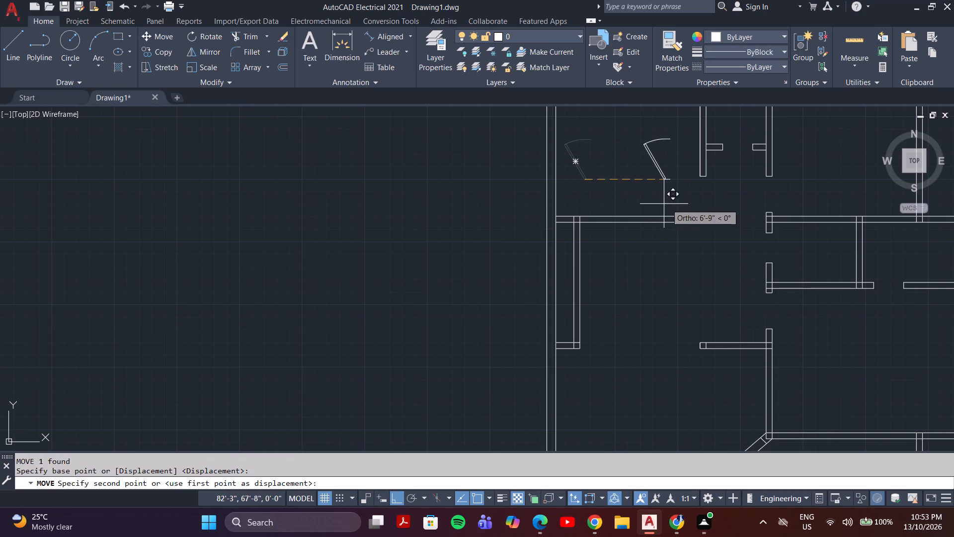
click(666, 192)
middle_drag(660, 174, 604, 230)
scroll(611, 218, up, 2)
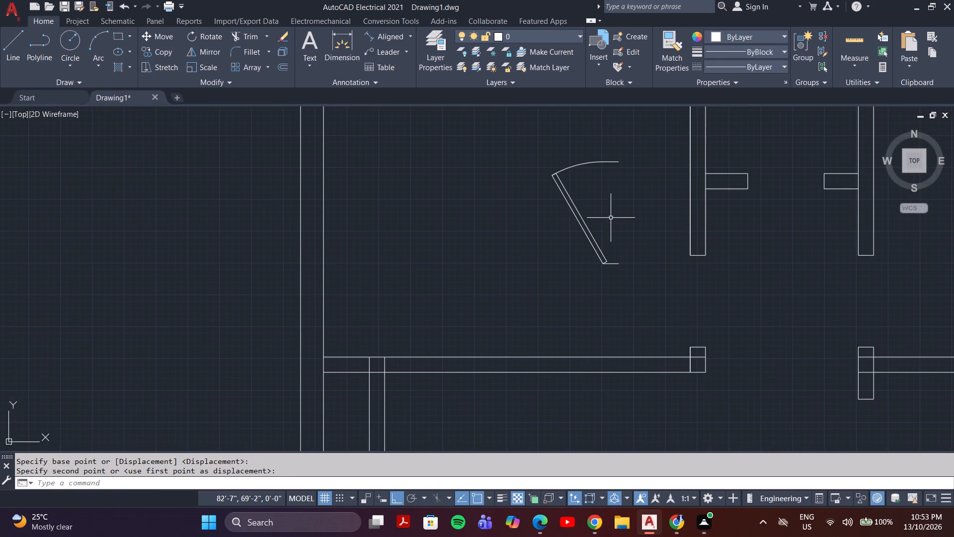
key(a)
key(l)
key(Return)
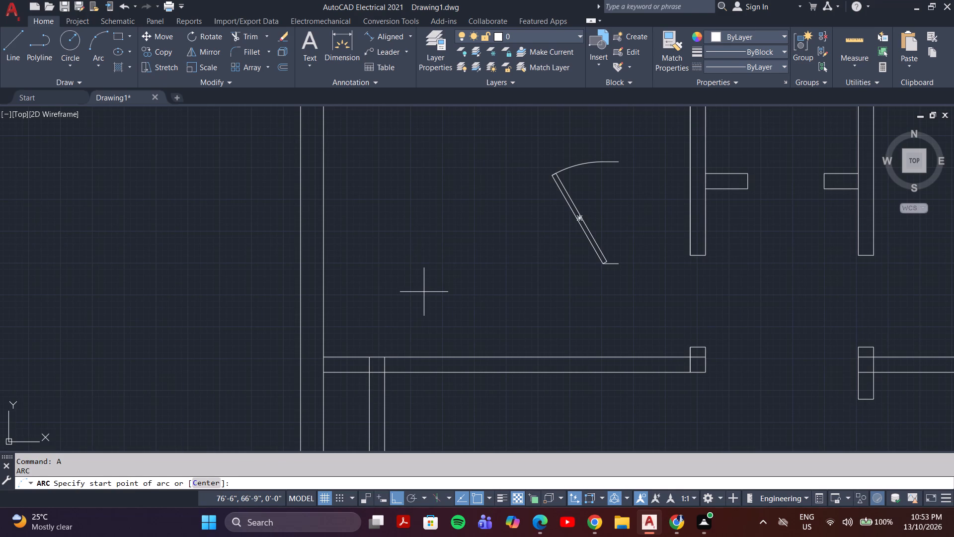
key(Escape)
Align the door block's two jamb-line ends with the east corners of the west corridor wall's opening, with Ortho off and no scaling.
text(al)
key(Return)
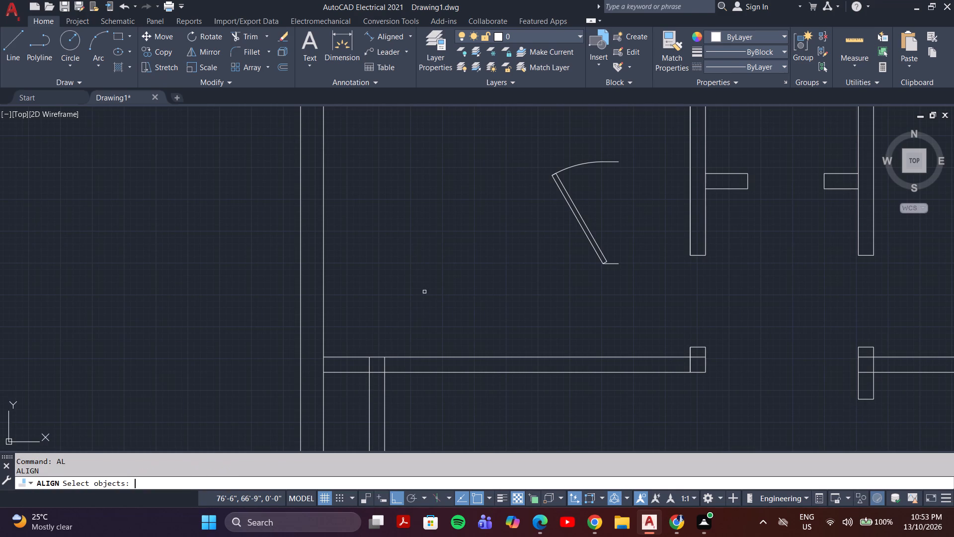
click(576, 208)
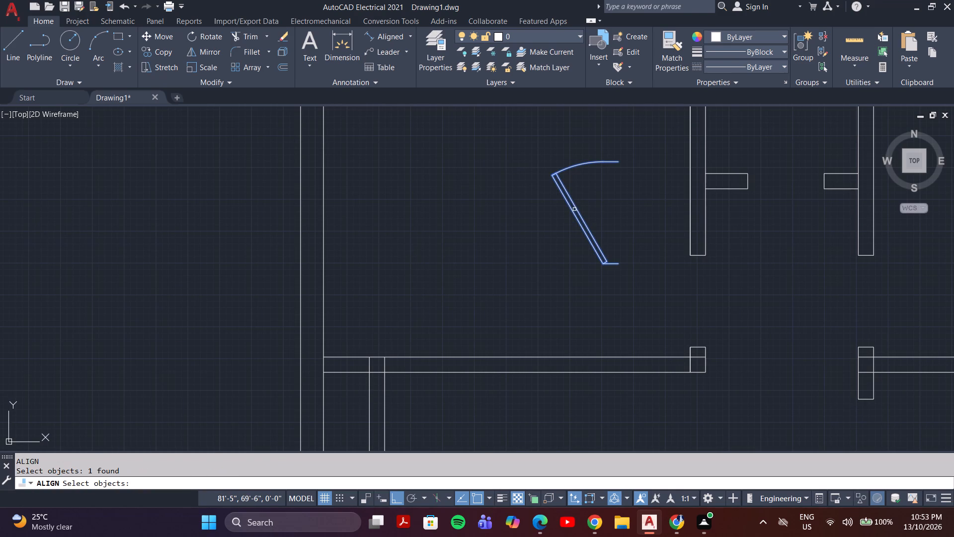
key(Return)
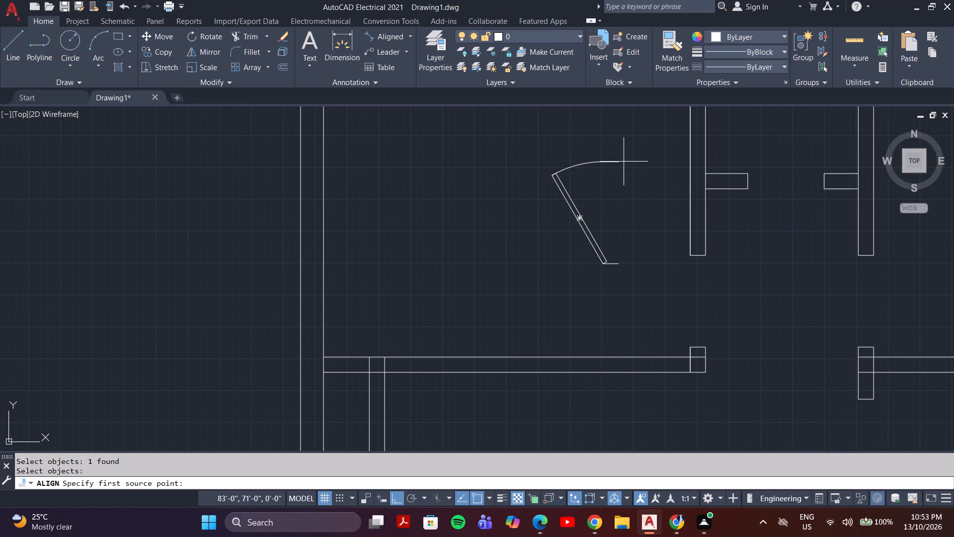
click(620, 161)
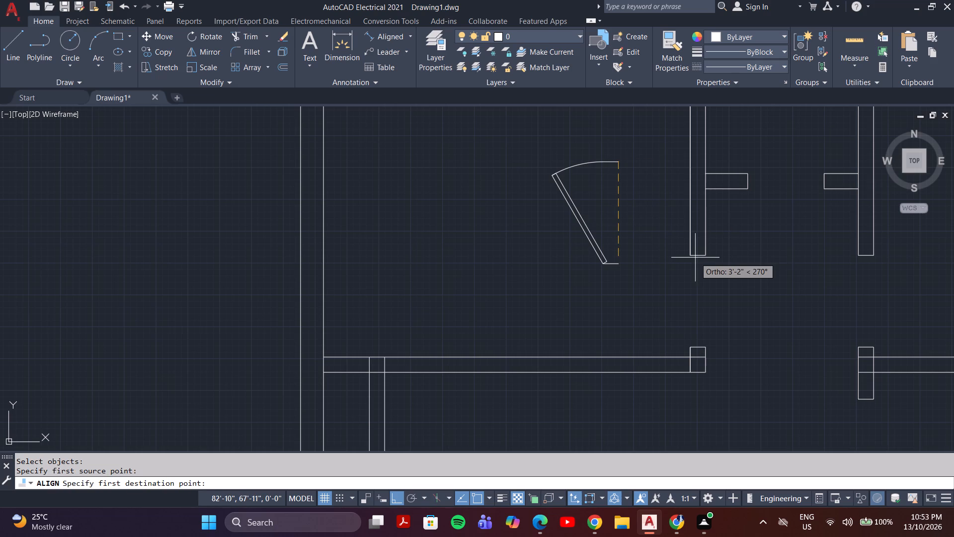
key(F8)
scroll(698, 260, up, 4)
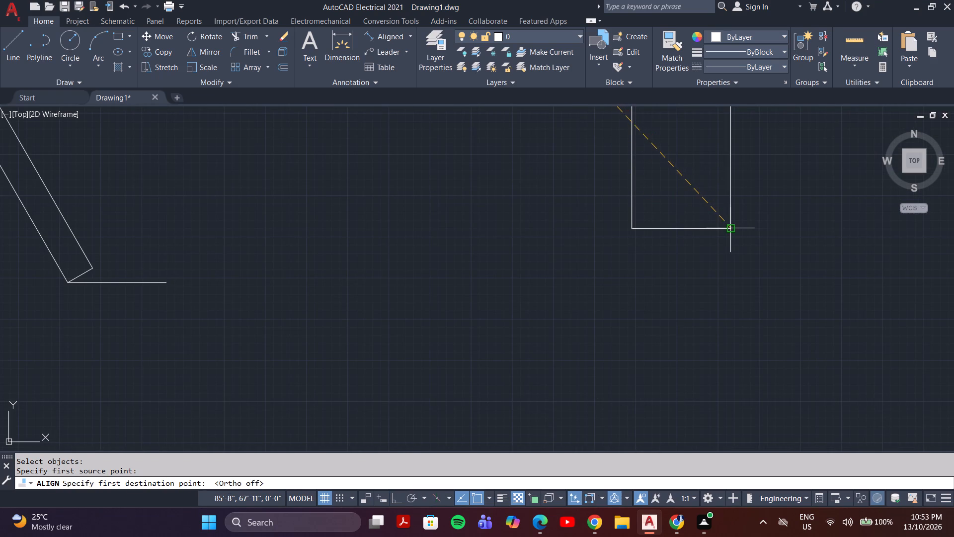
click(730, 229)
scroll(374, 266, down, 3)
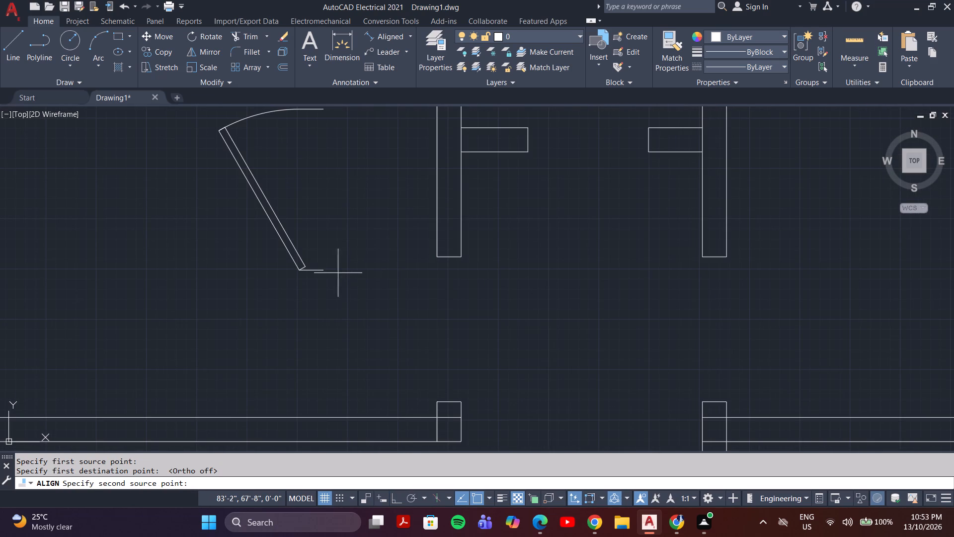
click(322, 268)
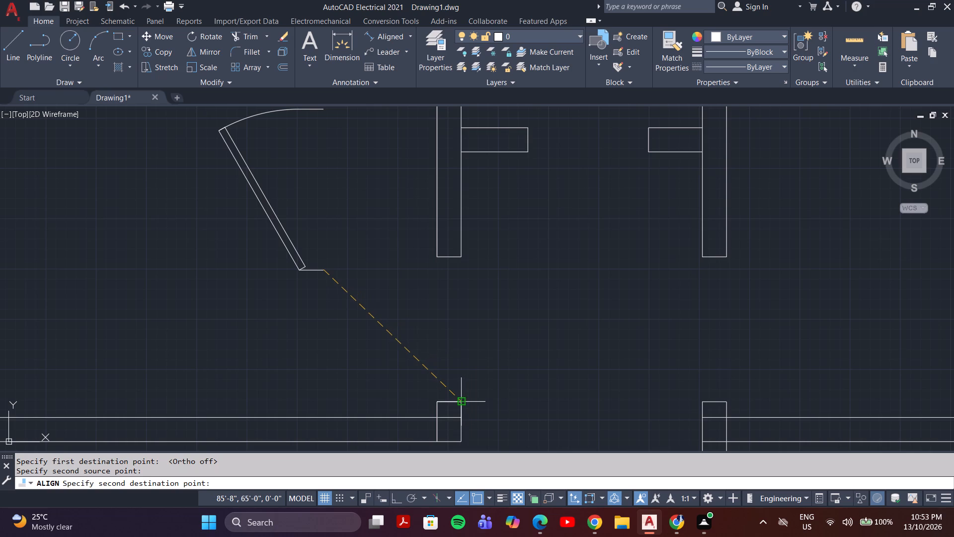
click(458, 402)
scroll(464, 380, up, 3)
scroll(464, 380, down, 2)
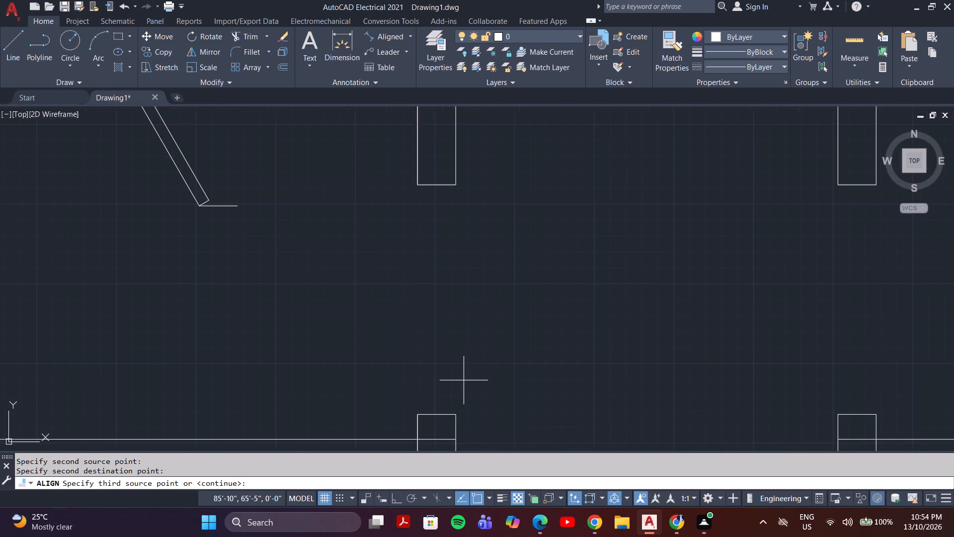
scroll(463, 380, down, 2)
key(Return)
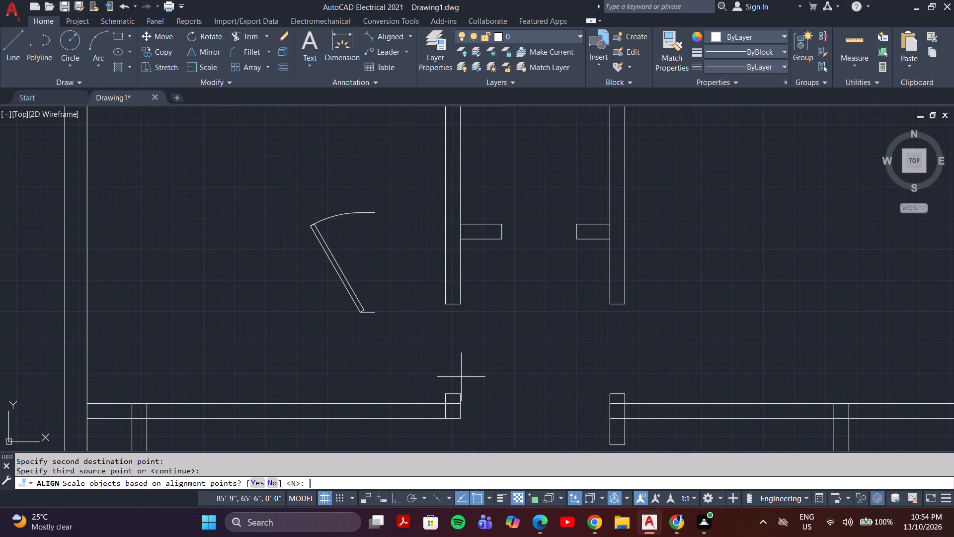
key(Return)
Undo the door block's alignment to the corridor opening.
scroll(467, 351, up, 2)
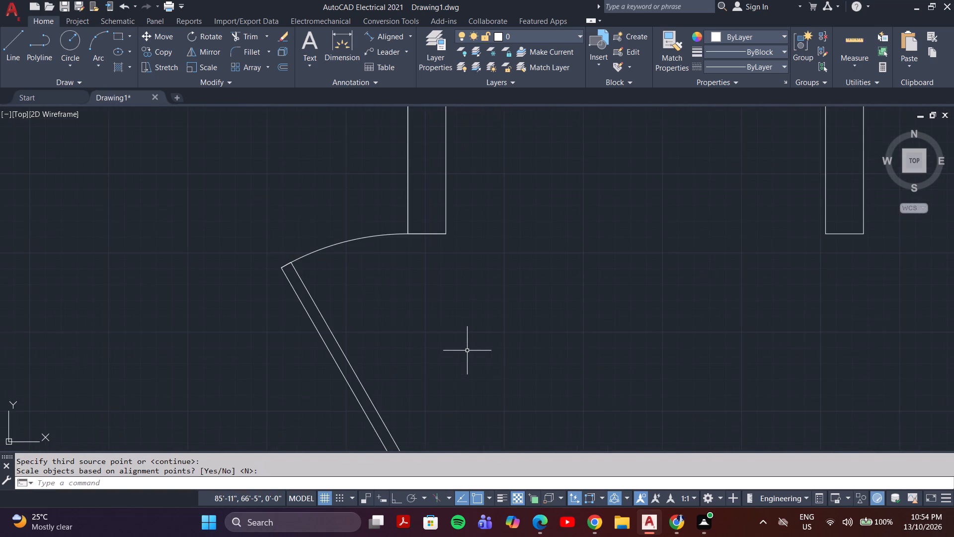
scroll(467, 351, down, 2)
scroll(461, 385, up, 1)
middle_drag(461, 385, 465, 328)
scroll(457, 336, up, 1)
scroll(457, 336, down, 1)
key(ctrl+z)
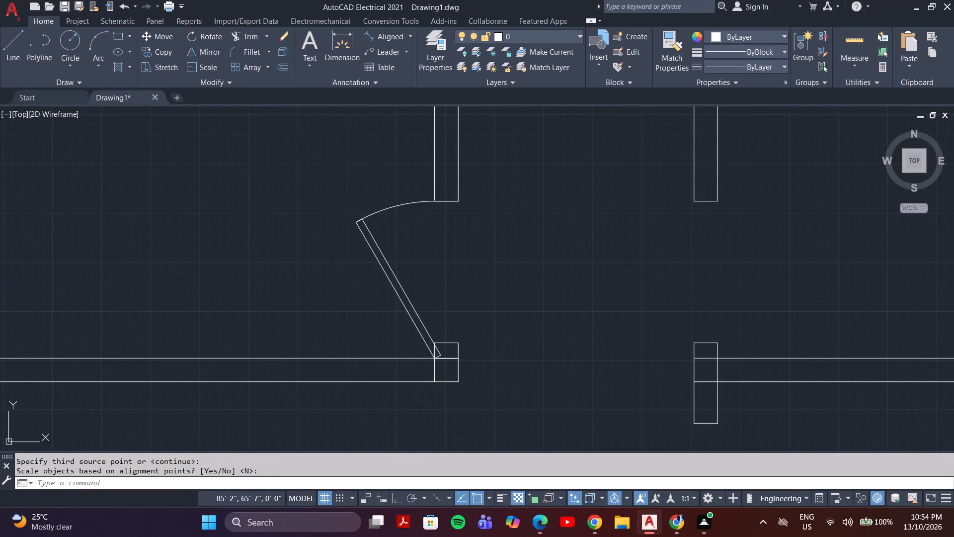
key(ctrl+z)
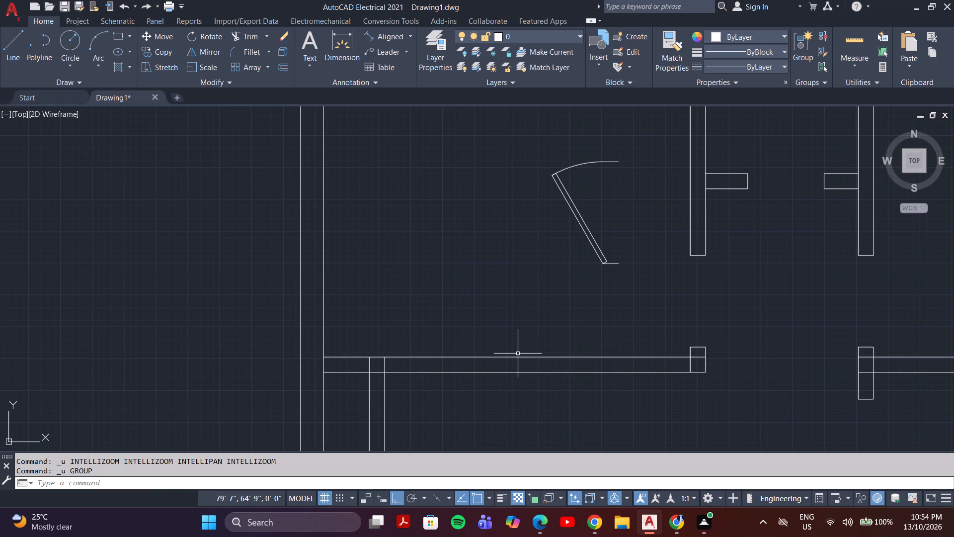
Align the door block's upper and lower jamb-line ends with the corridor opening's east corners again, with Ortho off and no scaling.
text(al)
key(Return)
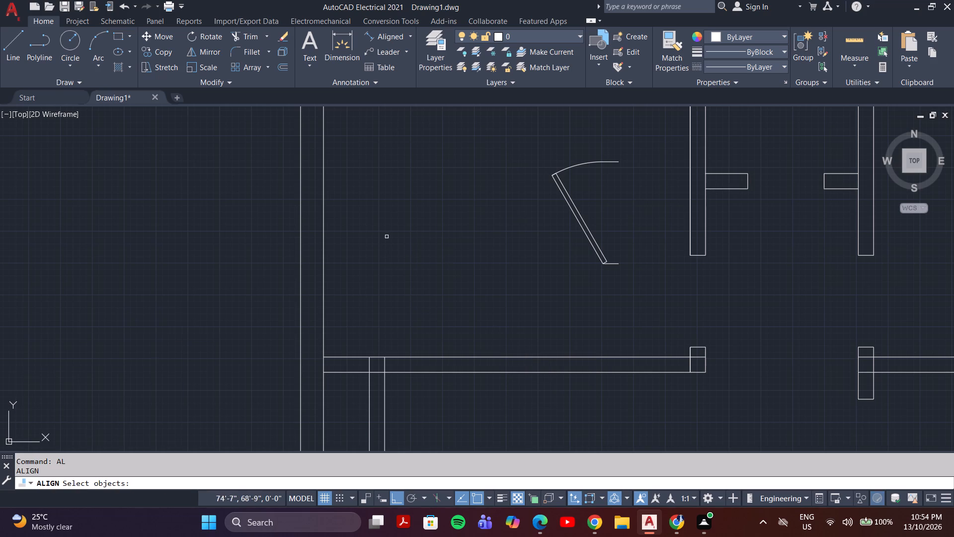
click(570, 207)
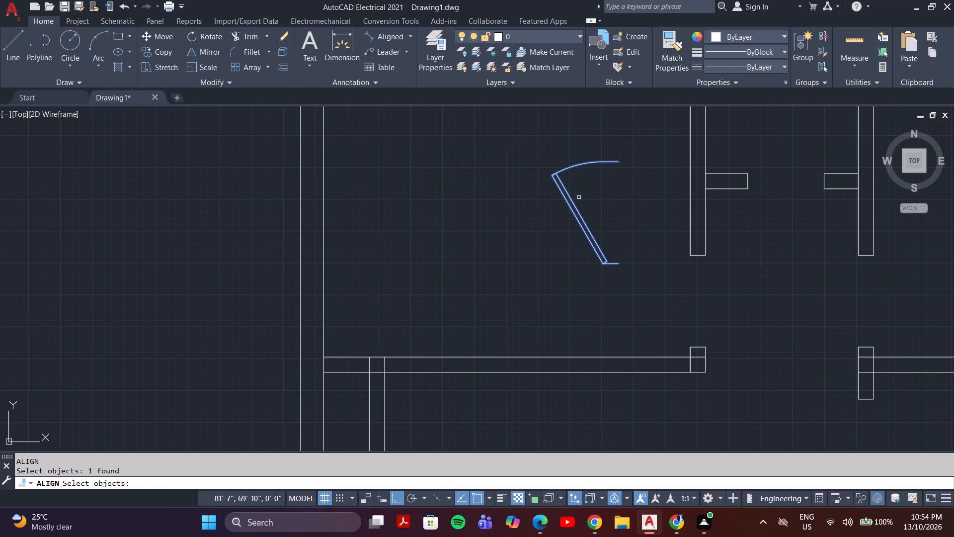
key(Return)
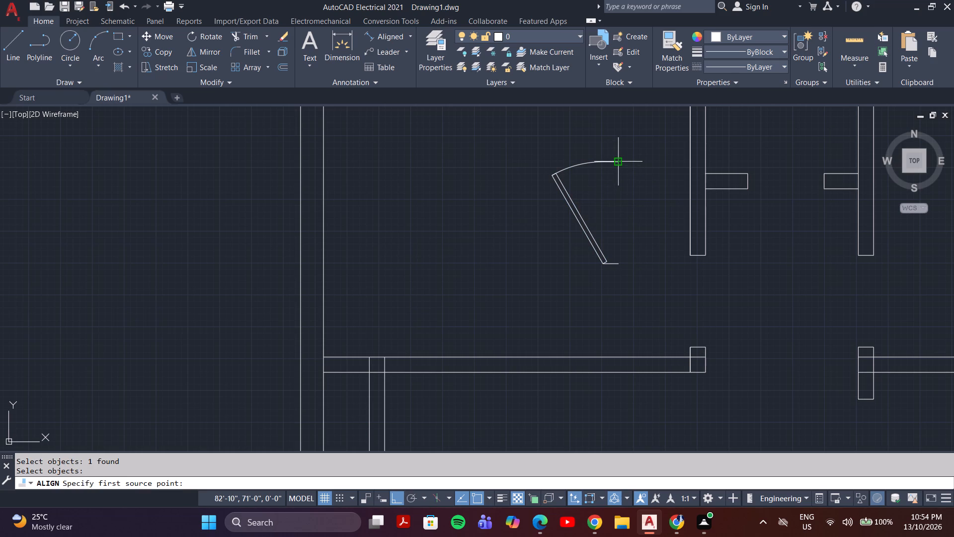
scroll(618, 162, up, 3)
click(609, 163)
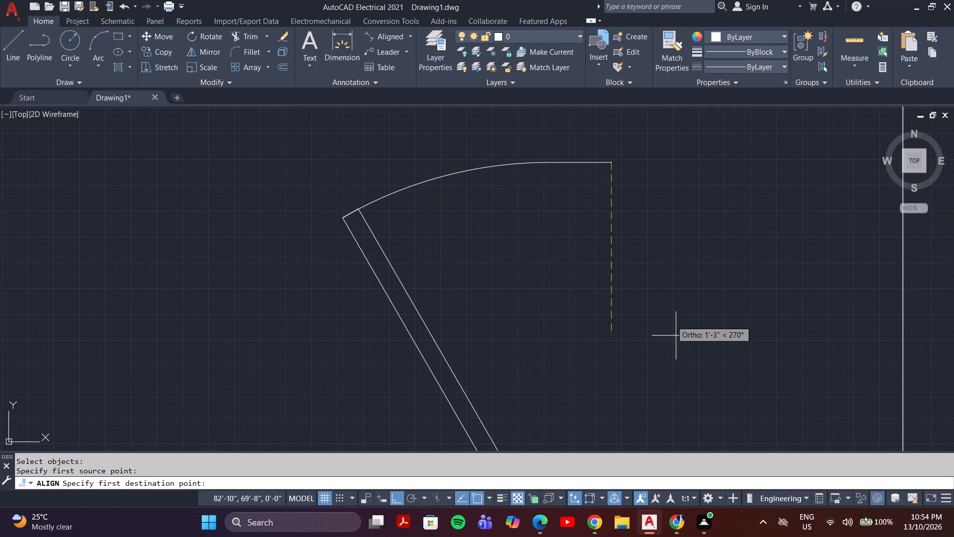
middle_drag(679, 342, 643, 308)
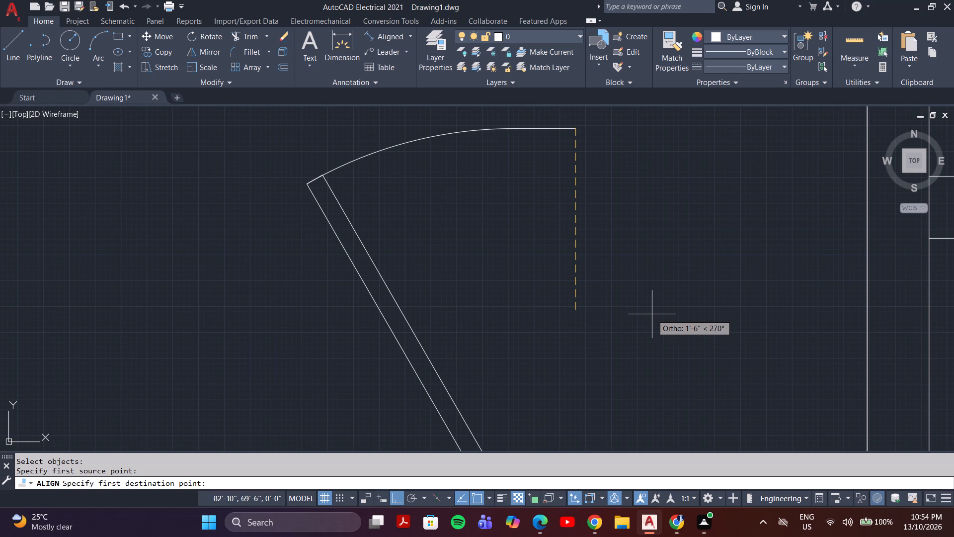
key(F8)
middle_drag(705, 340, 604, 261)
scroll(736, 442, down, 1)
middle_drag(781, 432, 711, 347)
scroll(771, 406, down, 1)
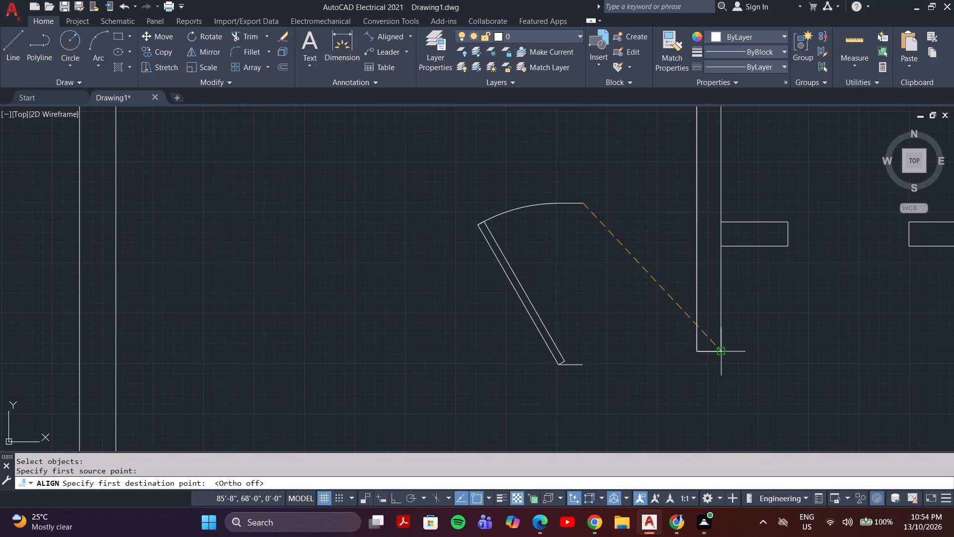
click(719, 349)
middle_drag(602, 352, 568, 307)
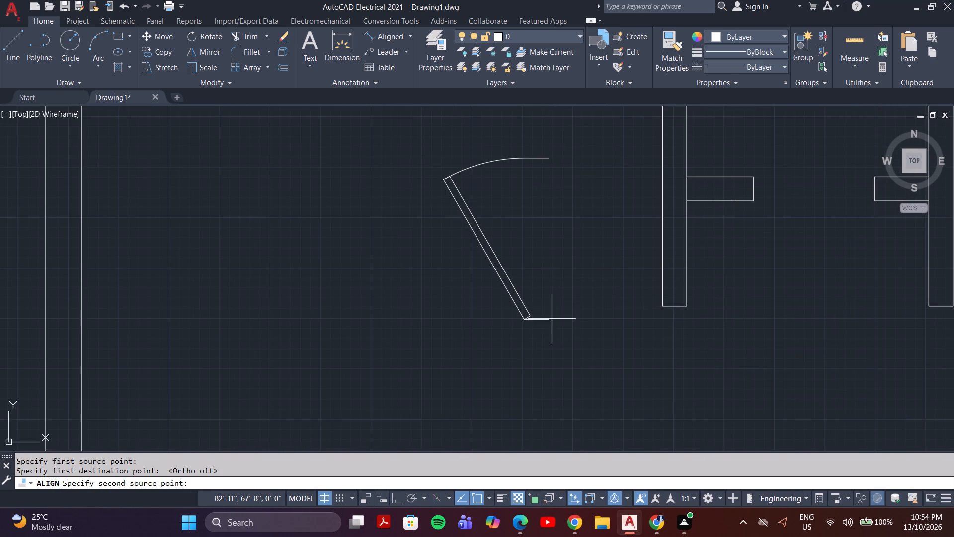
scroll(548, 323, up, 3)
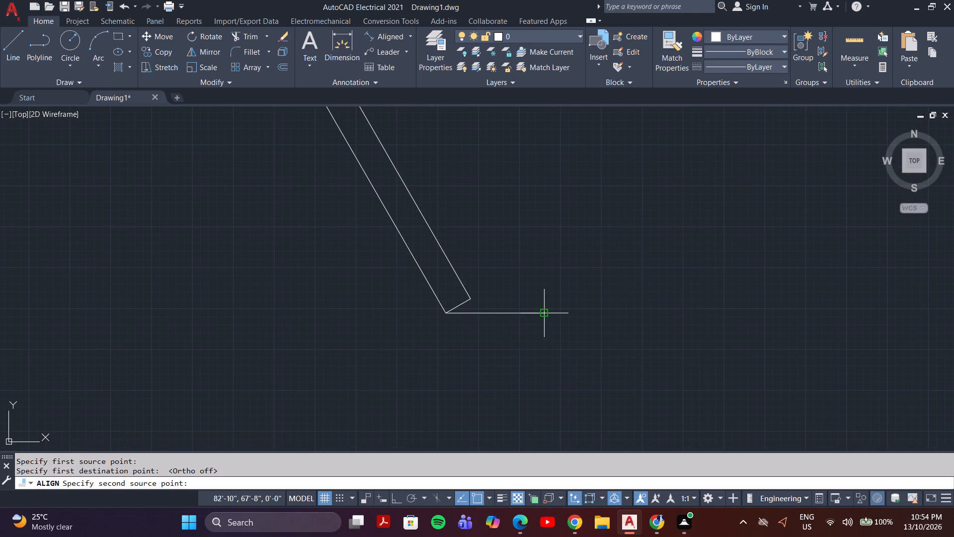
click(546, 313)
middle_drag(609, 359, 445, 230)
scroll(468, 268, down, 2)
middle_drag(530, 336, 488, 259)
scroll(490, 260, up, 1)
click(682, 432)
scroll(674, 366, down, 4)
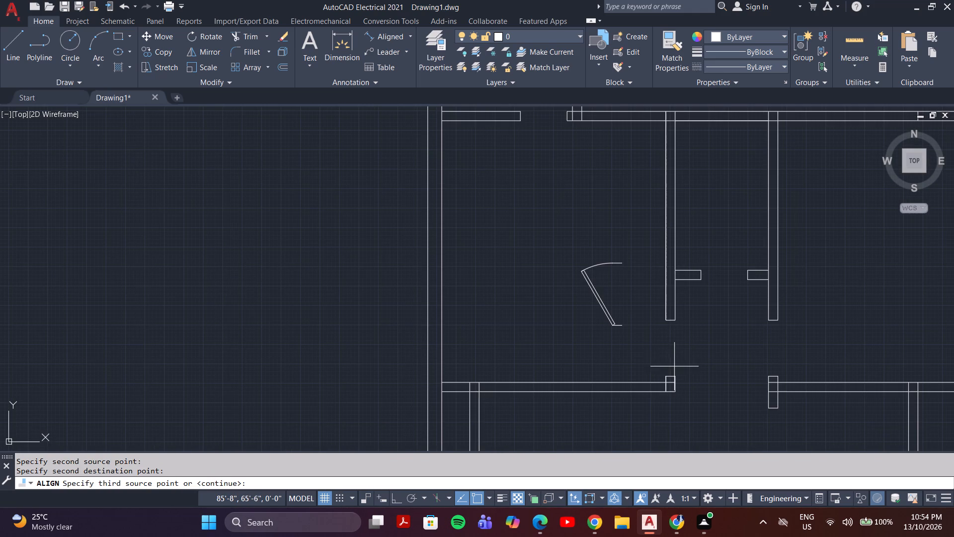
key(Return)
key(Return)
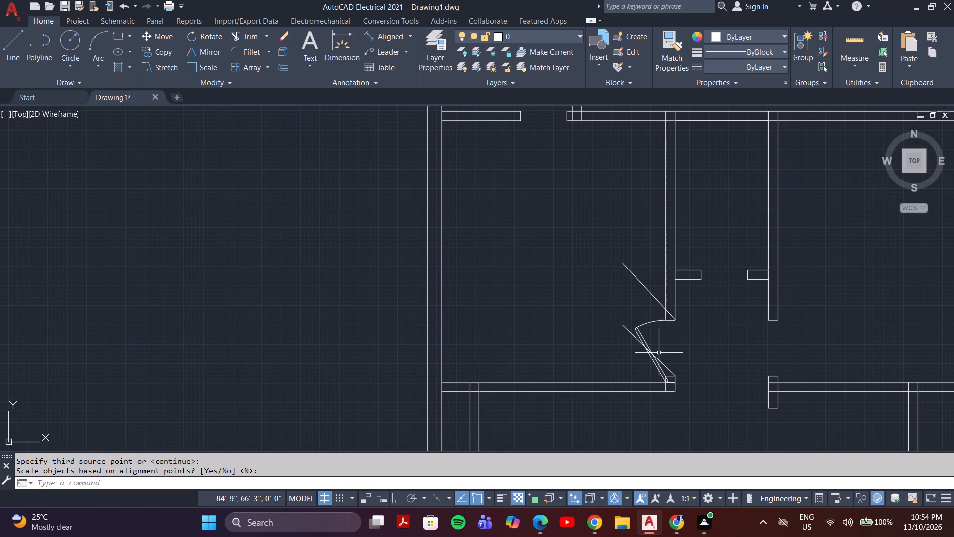
Move the door block out of the corridor opening, northwest into the west room and clear of the walls.
scroll(665, 357, up, 3)
scroll(672, 372, down, 2)
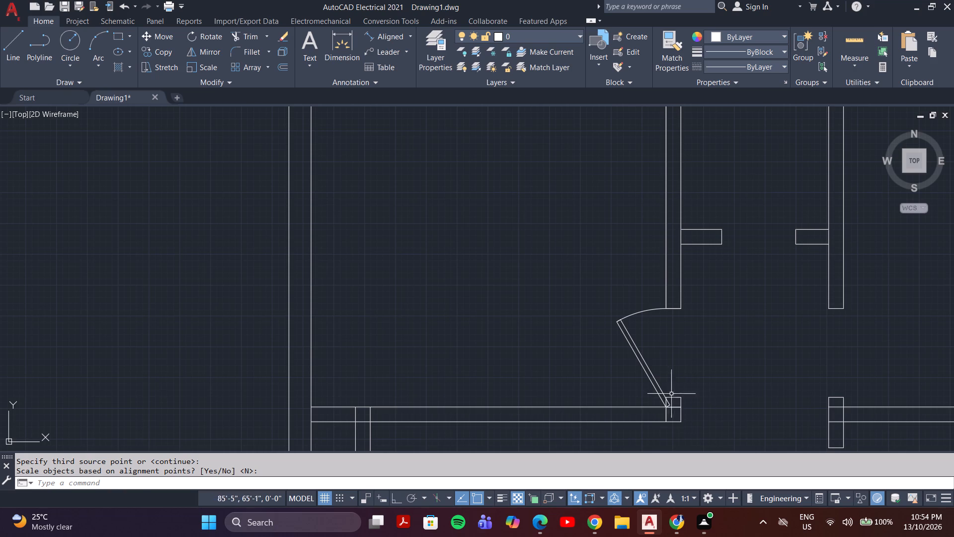
click(659, 348)
click(634, 380)
key(m)
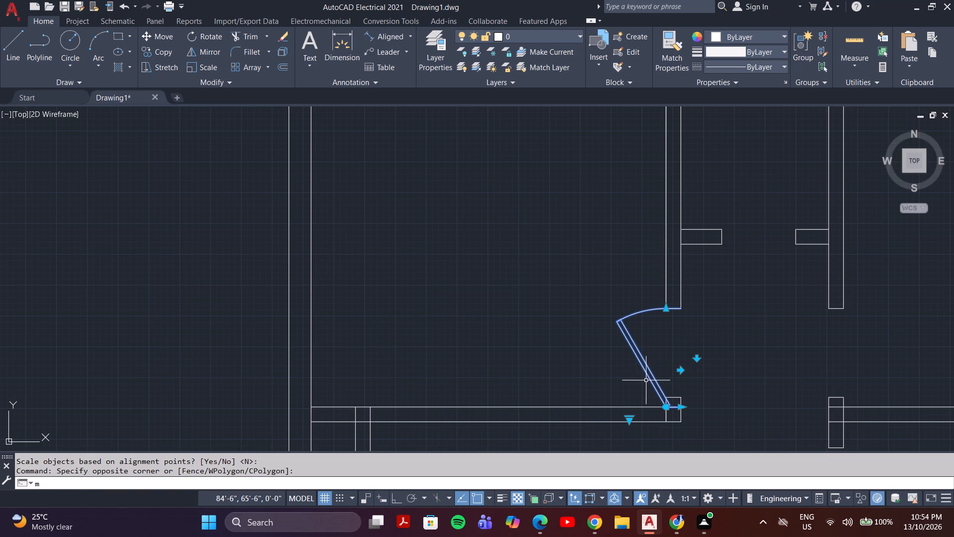
key(Return)
click(649, 370)
click(575, 335)
key(Escape)
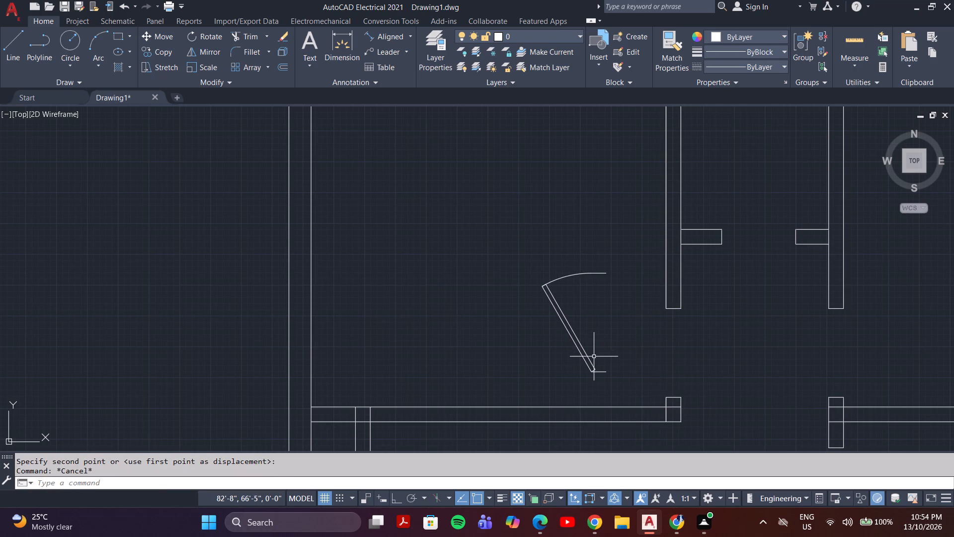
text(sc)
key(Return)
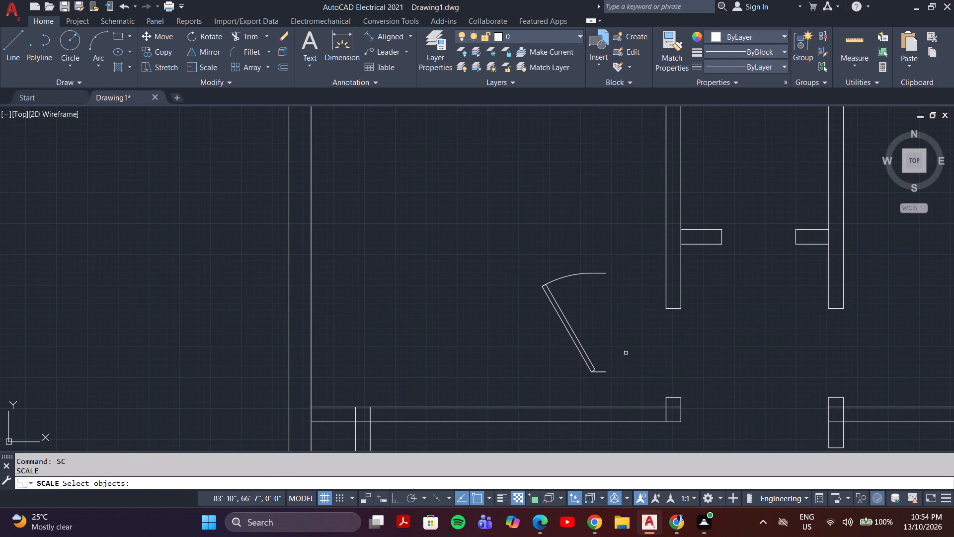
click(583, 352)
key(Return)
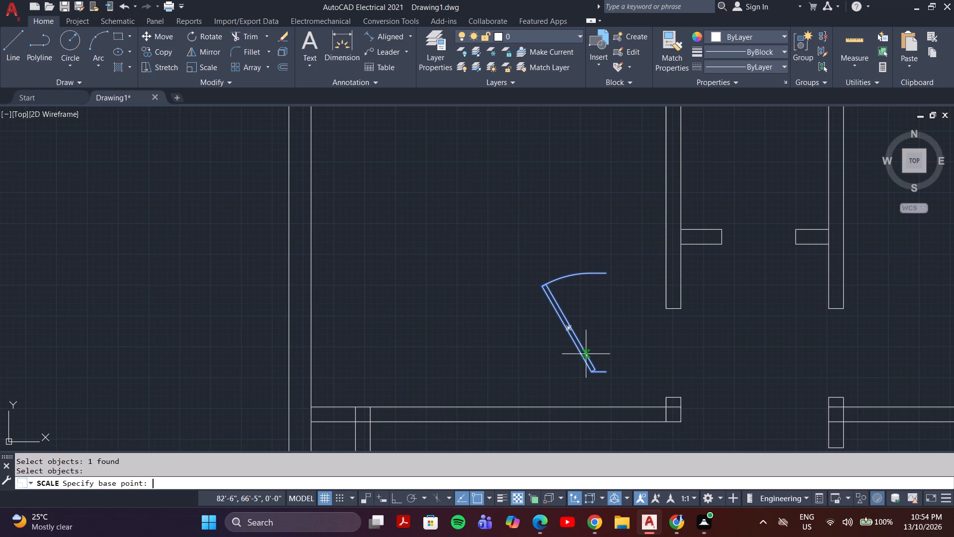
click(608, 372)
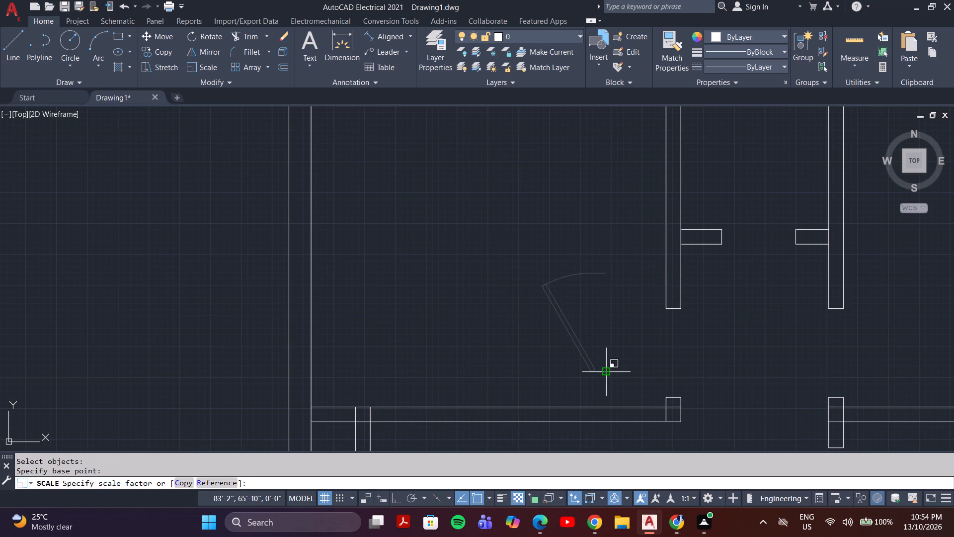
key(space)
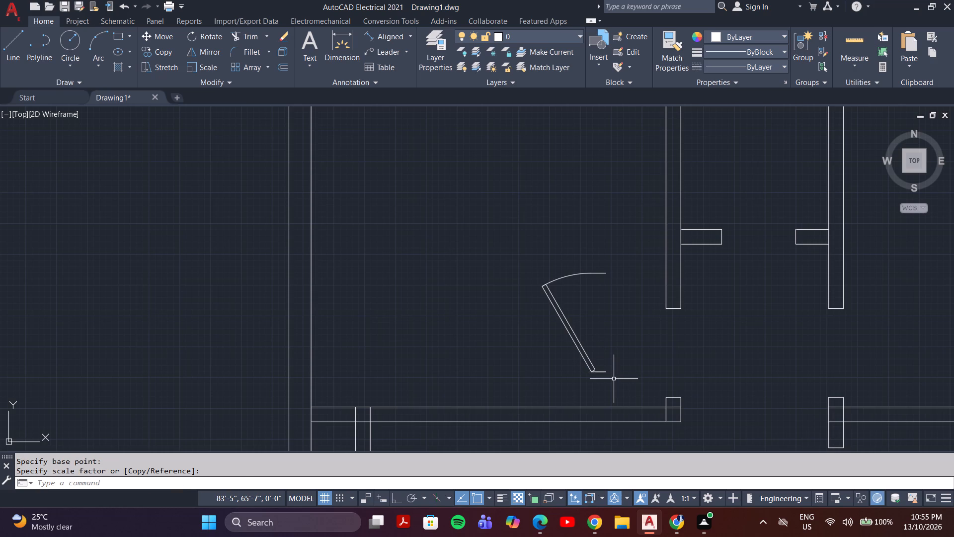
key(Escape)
Scale the door block by reference from its lower jamb-line end, matching its jamb-to-jamb length to the west corridor wall's opening width.
key(space)
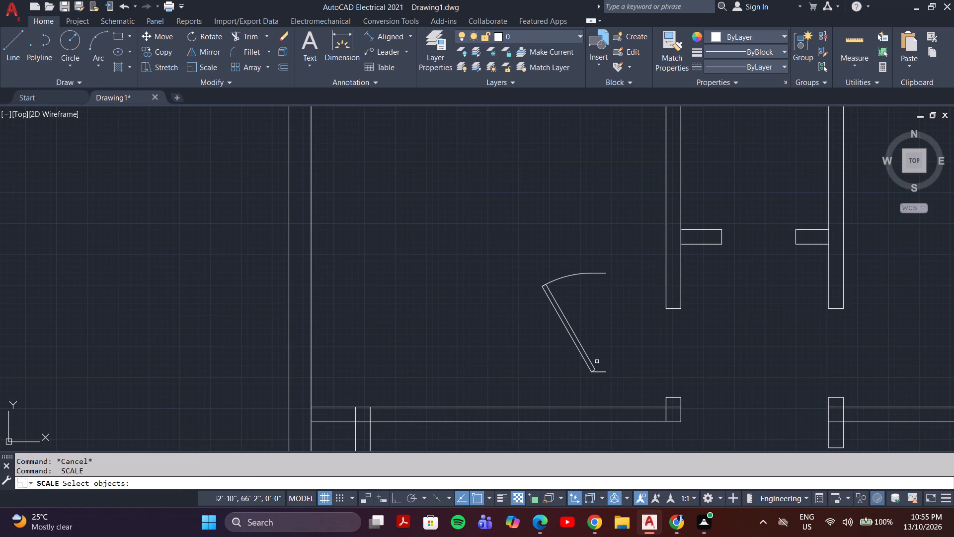
click(586, 359)
key(Return)
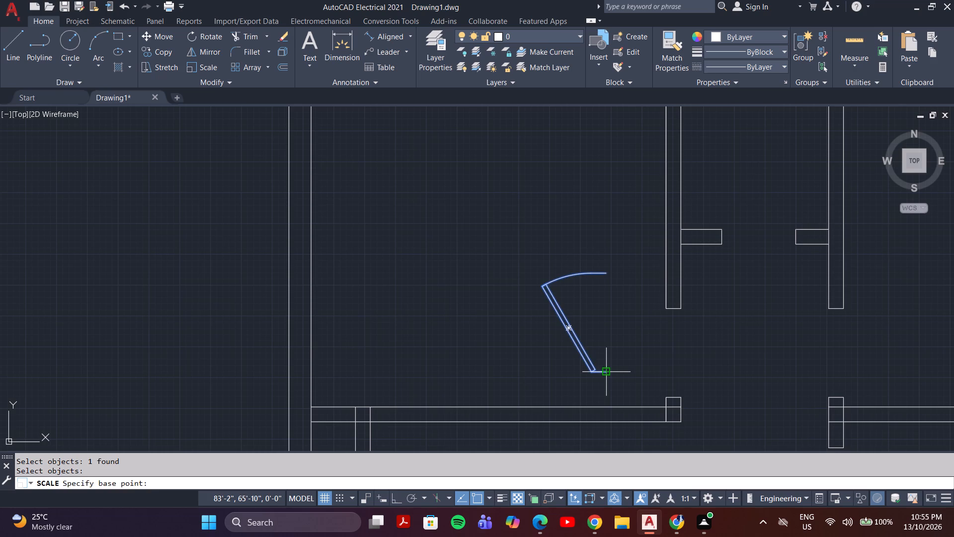
click(604, 372)
key(r)
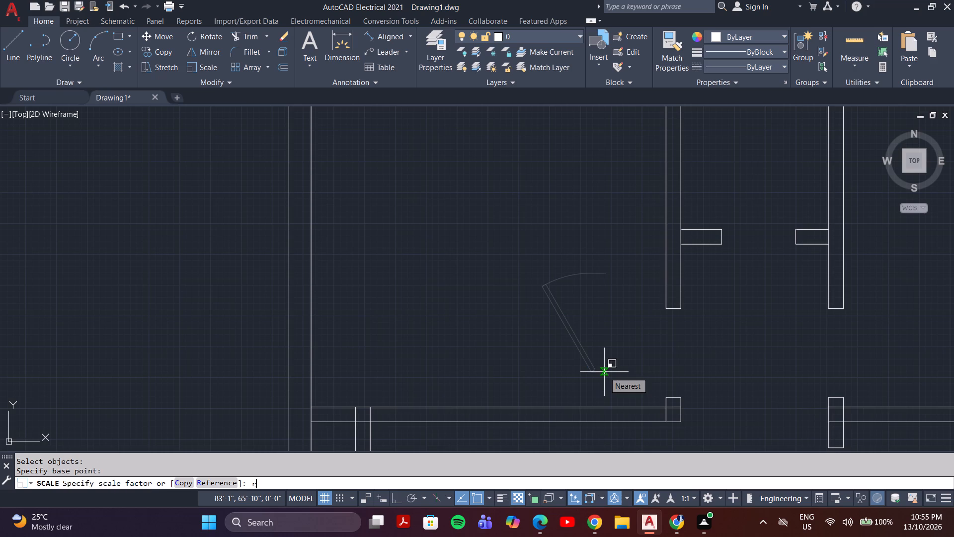
key(Return)
scroll(610, 379, up, 3)
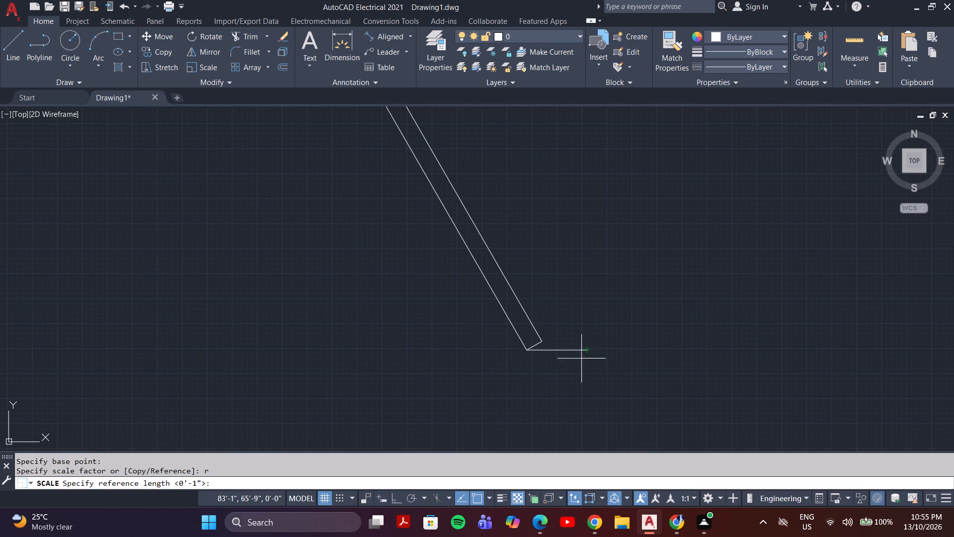
click(589, 351)
scroll(594, 271, up, 1)
middle_drag(594, 268, 599, 353)
scroll(581, 293, down, 4)
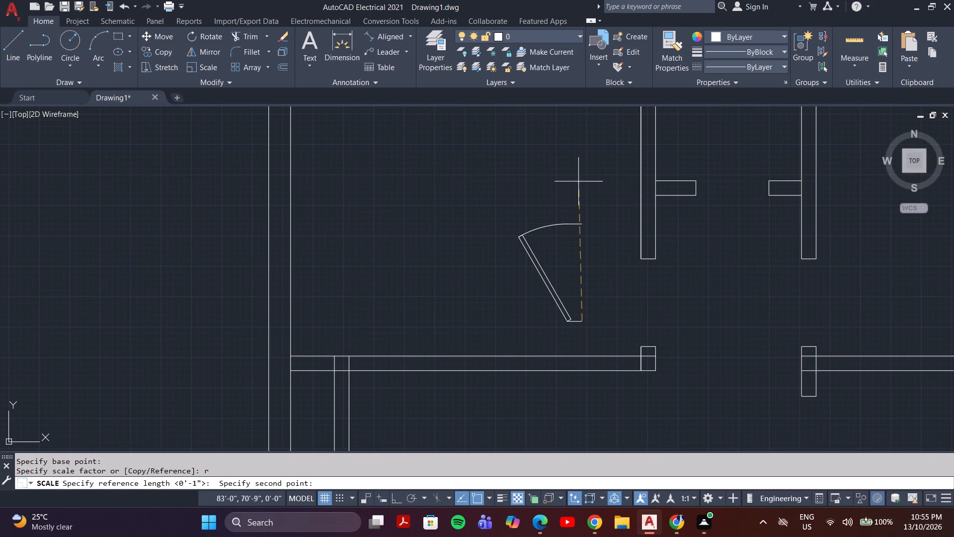
scroll(580, 225, up, 3)
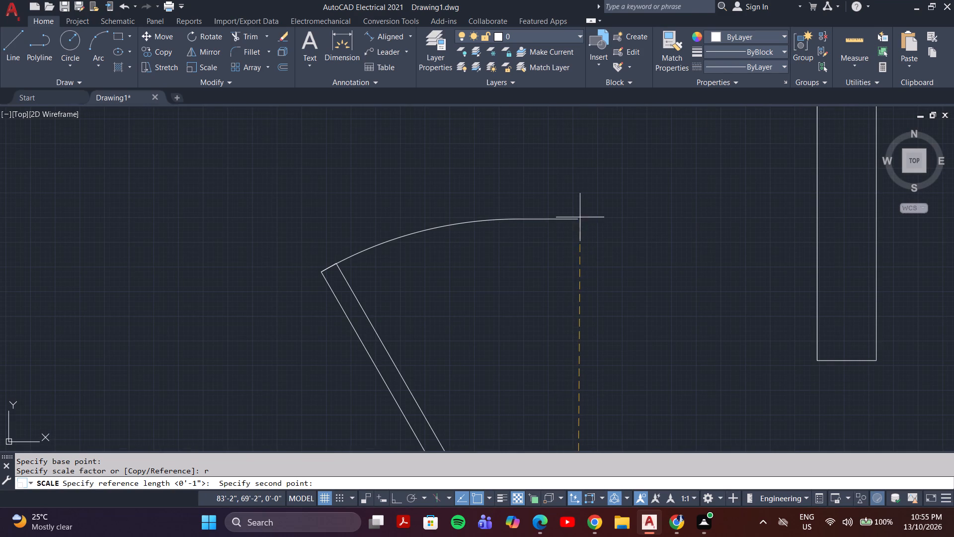
click(578, 220)
scroll(581, 223, down, 2)
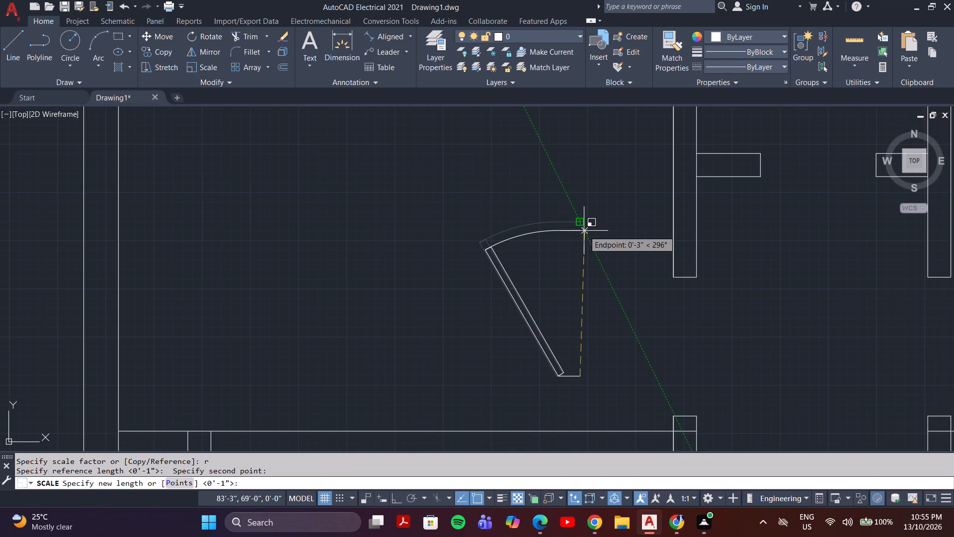
key(p)
key(Return)
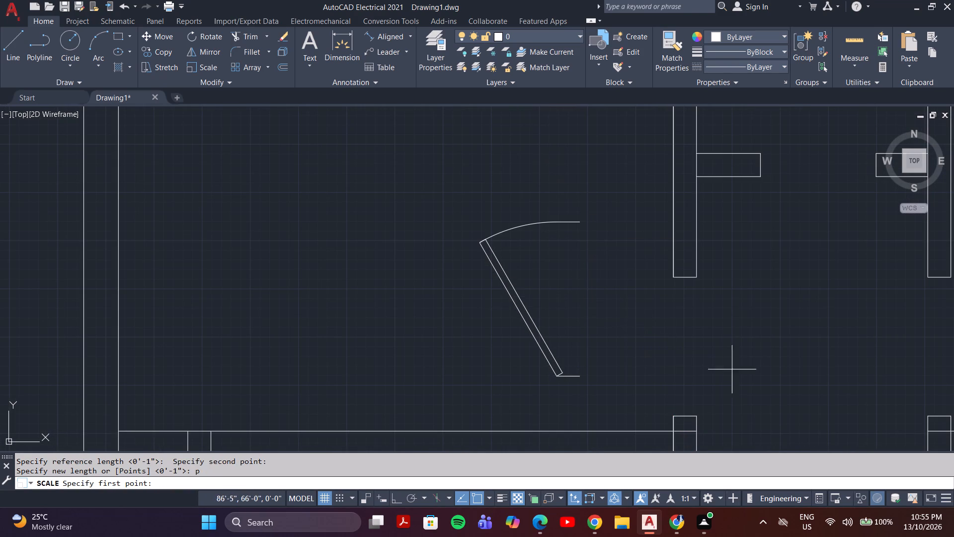
click(696, 417)
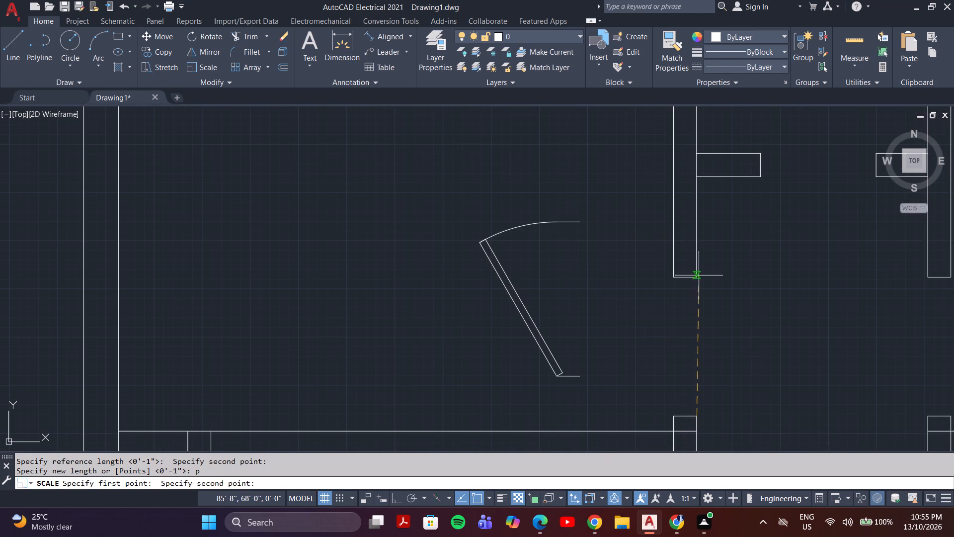
click(696, 276)
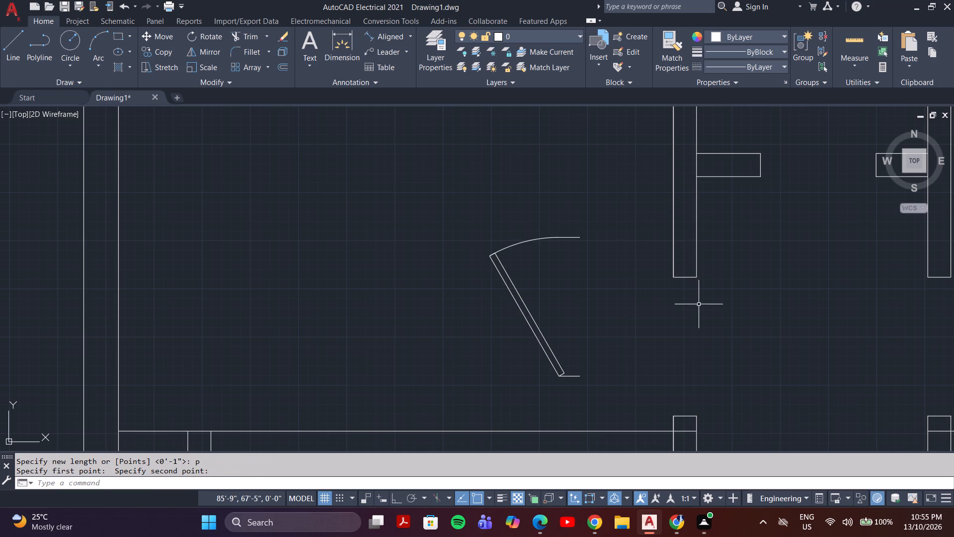
Move the scaled door block into the west corridor wall's opening, placing its lower jamb-line end on the opening's southeast corner.
click(584, 265)
click(508, 342)
key(m)
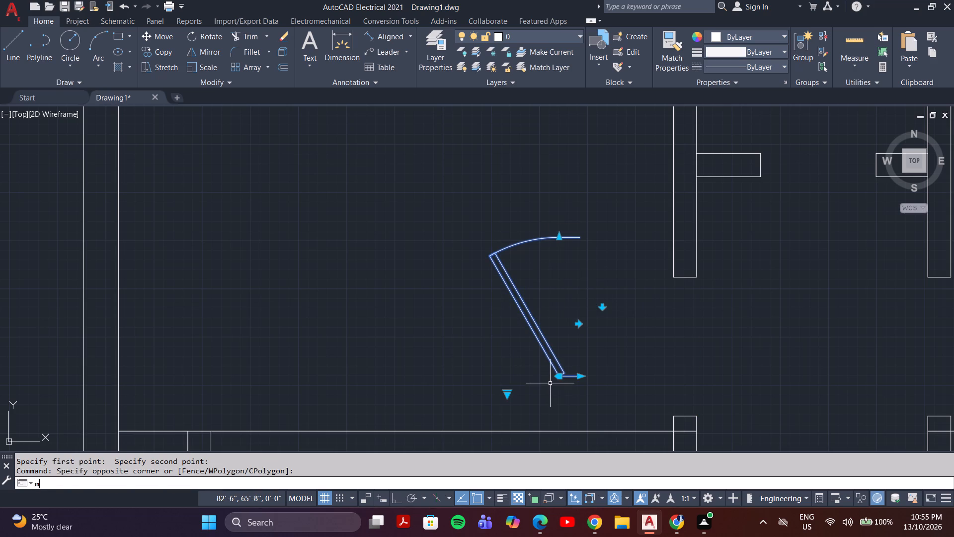
key(Return)
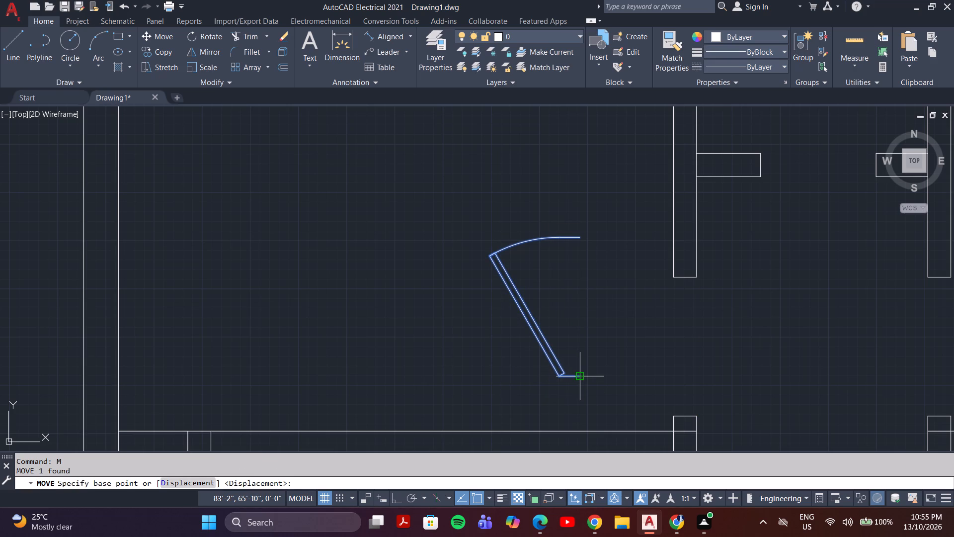
click(579, 378)
scroll(676, 418, up, 3)
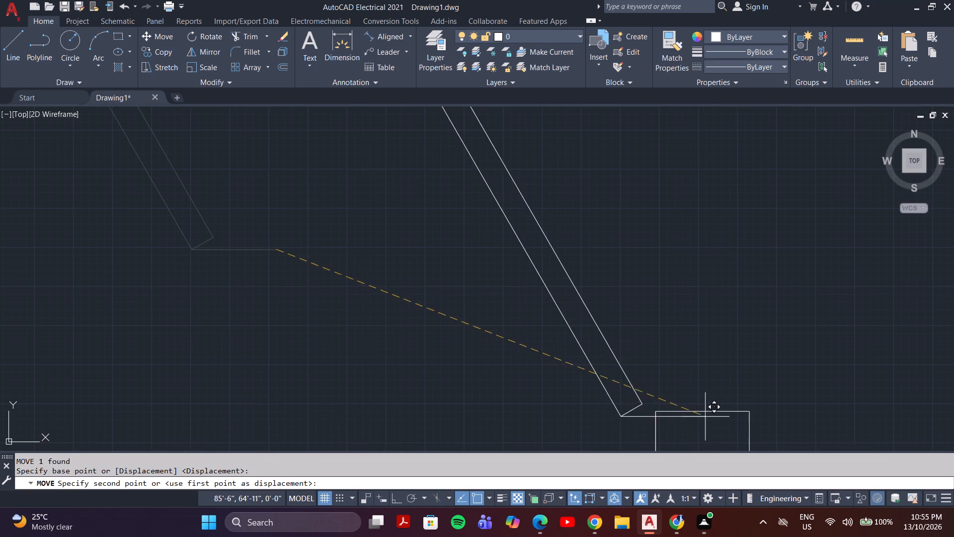
click(746, 412)
scroll(723, 385, down, 3)
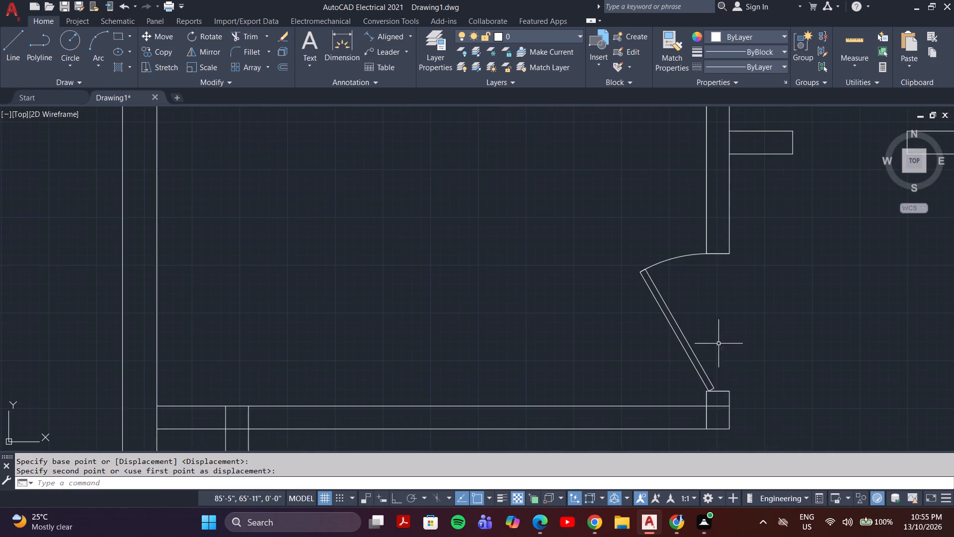
Move the door block across to the matching opening in the east corridor wall, with its lower jamb-line end on the southeast corner.
middle_drag(718, 344, 663, 364)
scroll(665, 364, down, 3)
click(641, 347)
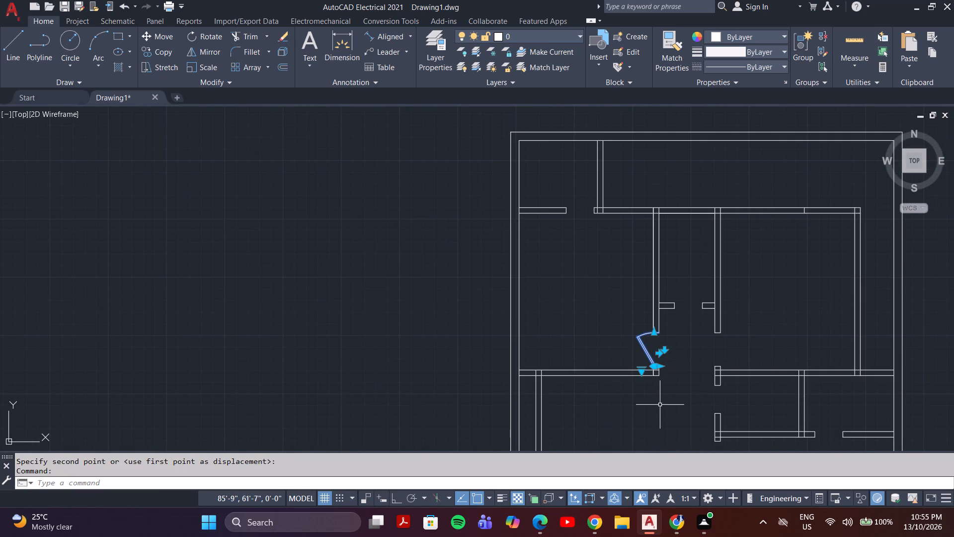
key(m)
key(Return)
scroll(660, 387, up, 3)
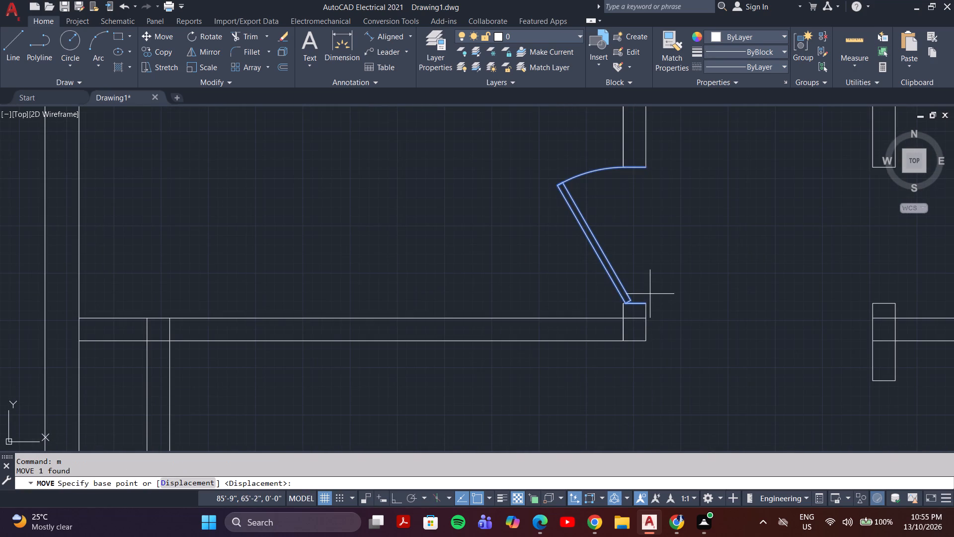
click(643, 305)
middle_drag(888, 303, 749, 329)
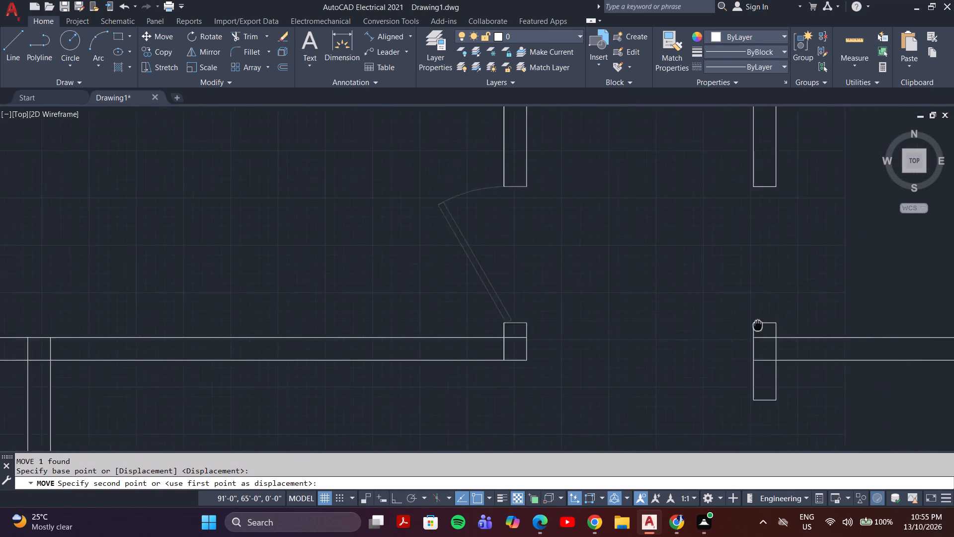
middle_drag(749, 329, 746, 330)
scroll(752, 331, up, 1)
click(750, 330)
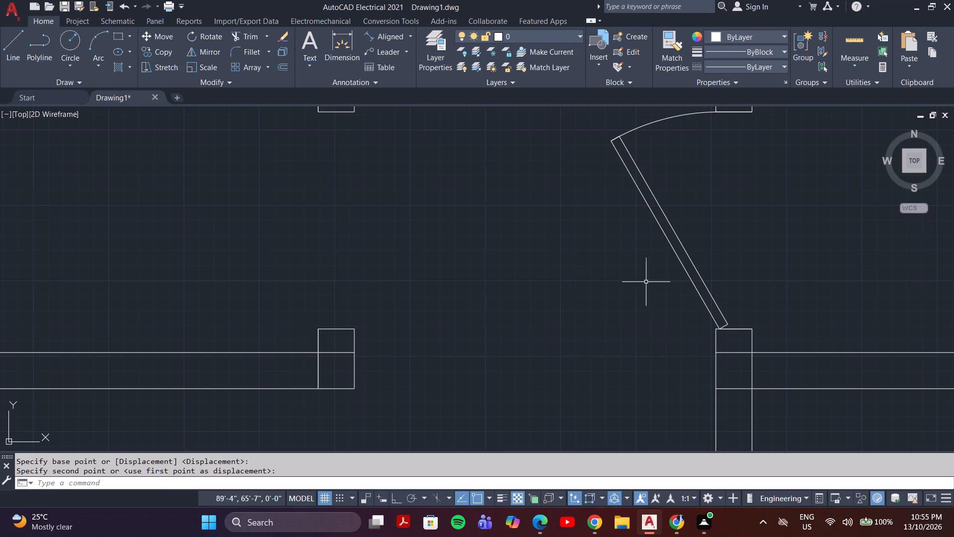
Copy the door block from the east corridor opening back into the west corridor opening, using its lower jamb-line end as base point.
click(691, 238)
click(652, 256)
key(c)
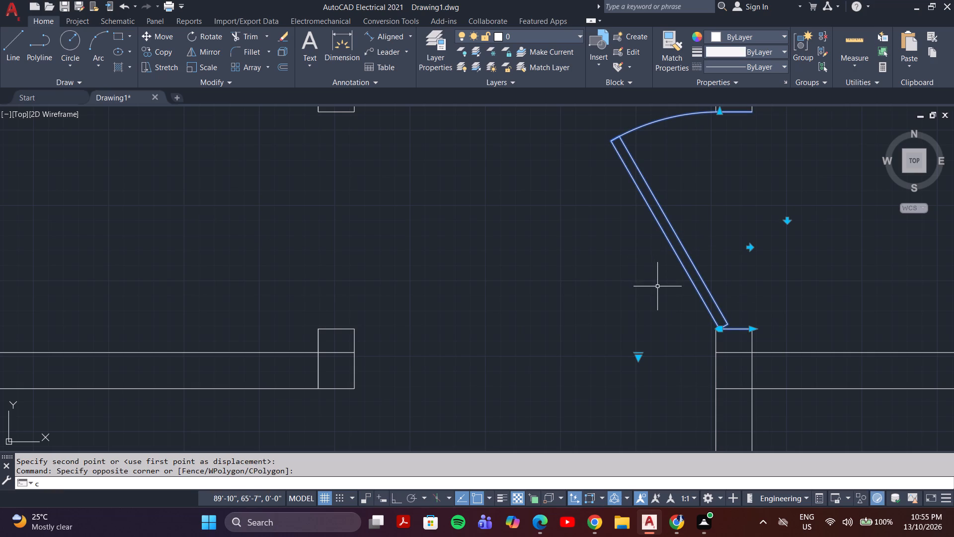
key(o)
key(Return)
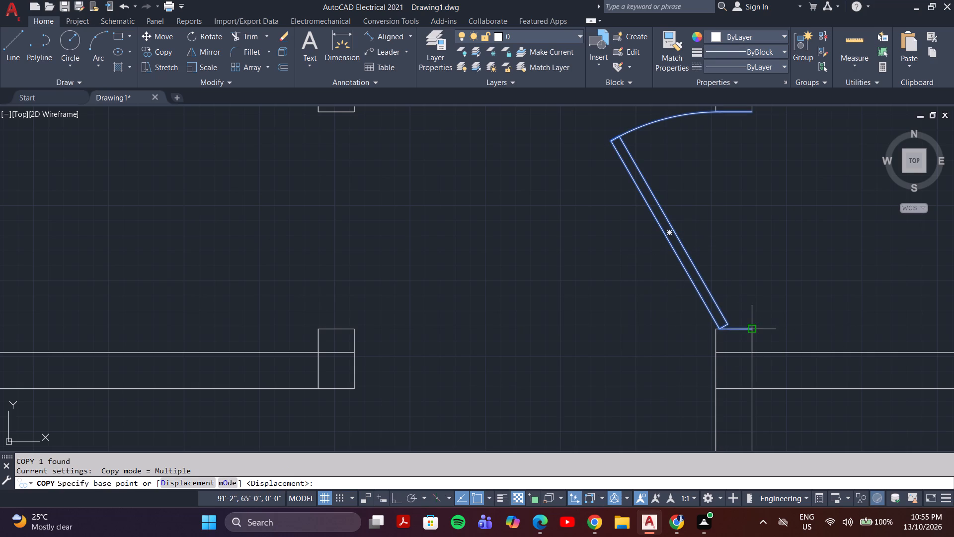
click(752, 332)
click(356, 330)
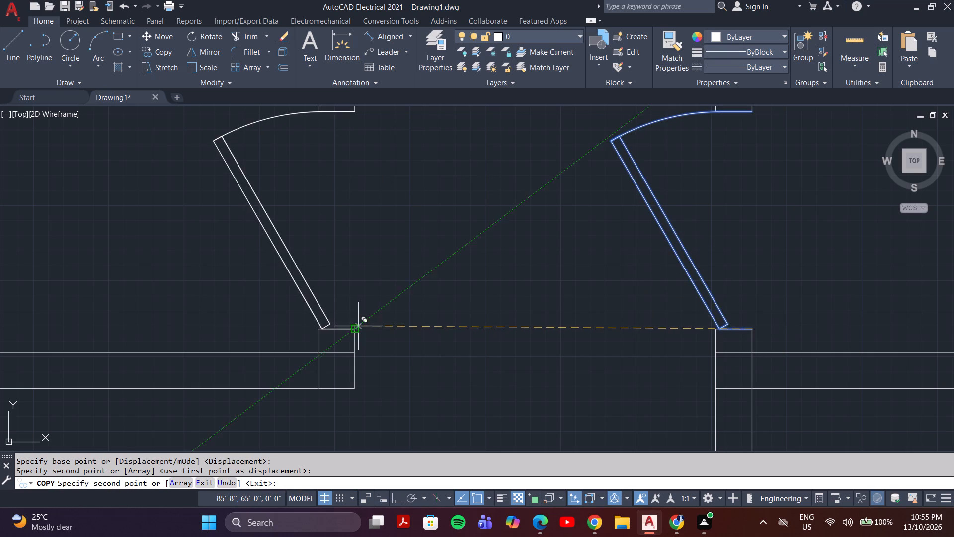
Place another copy of the door in the southwest room's east-wall opening just south of the diagonal wall, on its southeast corner.
scroll(358, 326, down, 3)
middle_drag(402, 302, 408, 278)
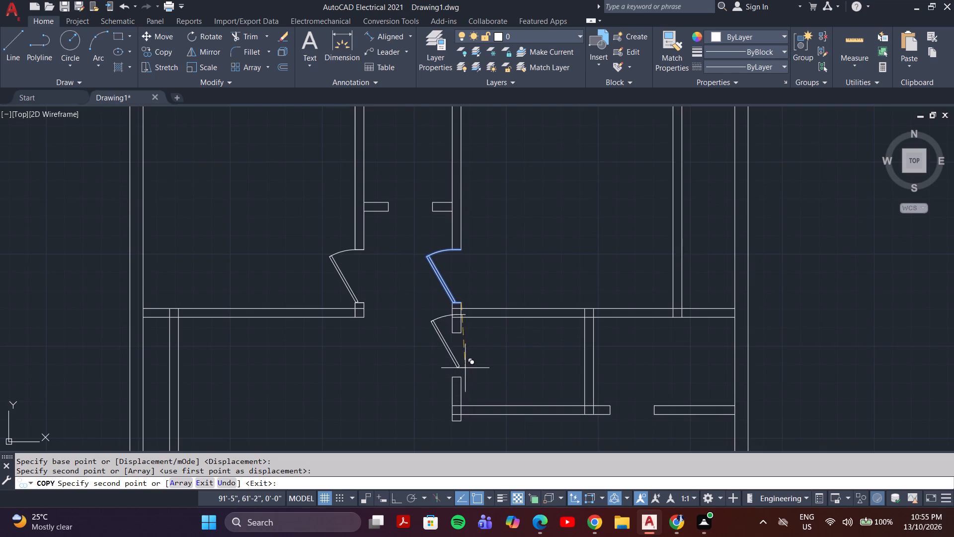
middle_drag(465, 366, 467, 341)
scroll(467, 338, down, 2)
scroll(463, 342, up, 4)
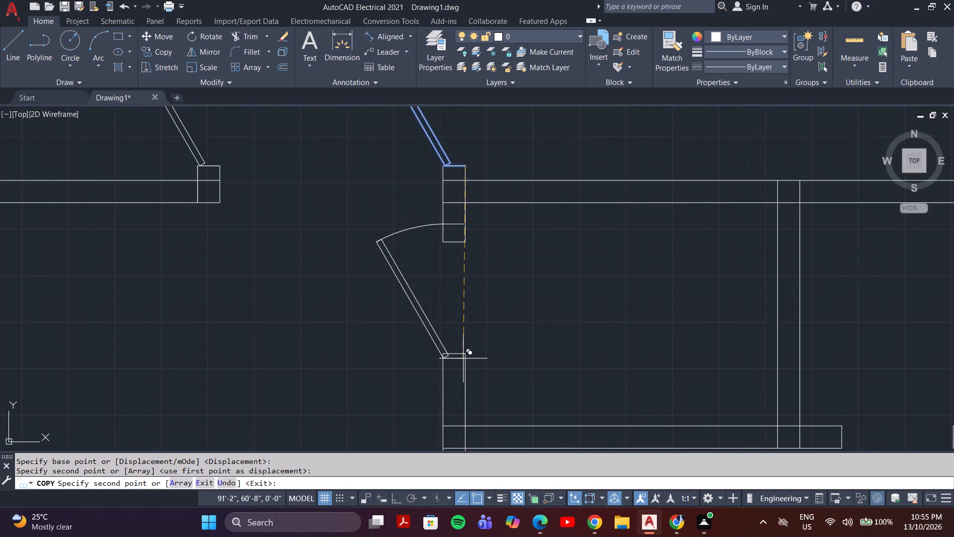
scroll(463, 348, down, 3)
middle_drag(467, 248, 478, 305)
scroll(479, 323, up, 1)
middle_drag(485, 298, 543, 92)
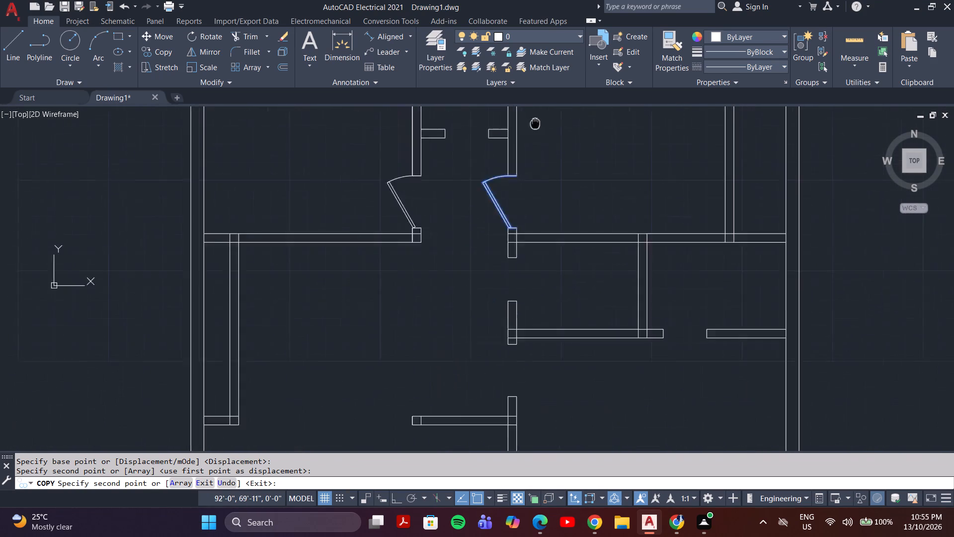
middle_drag(543, 92, 544, 83)
middle_drag(476, 303, 497, 161)
middle_drag(460, 342, 499, 210)
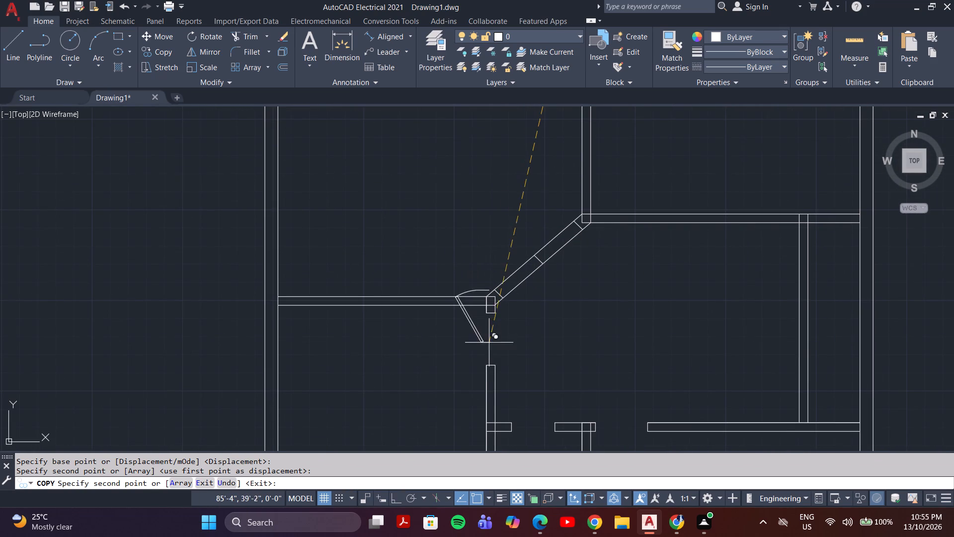
middle_drag(489, 360, 494, 337)
scroll(495, 342, up, 4)
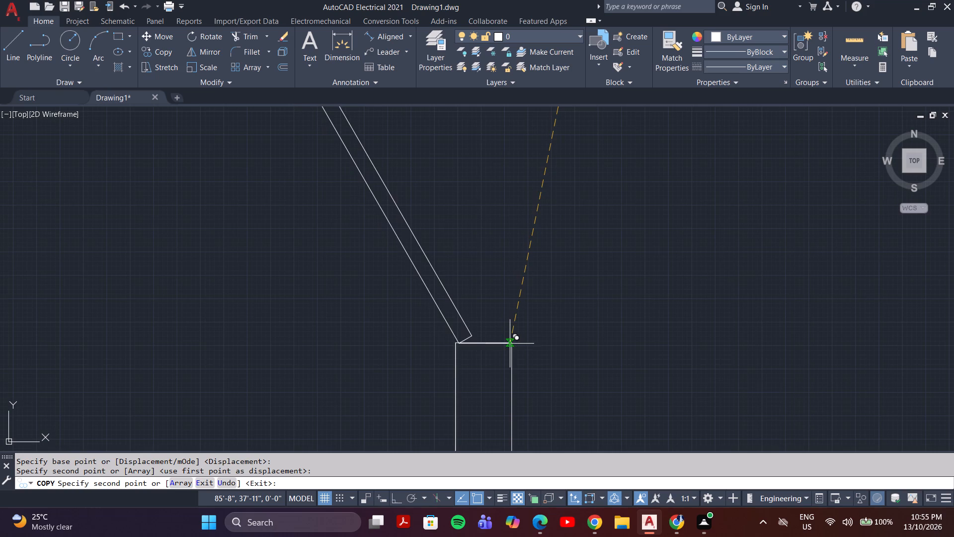
click(512, 344)
Place one more door copy in the east corridor wall's opening just south of the small east room, and finish copying.
middle_drag(520, 297, 539, 223)
scroll(542, 271, down, 3)
middle_drag(540, 348, 559, 234)
scroll(557, 250, down, 3)
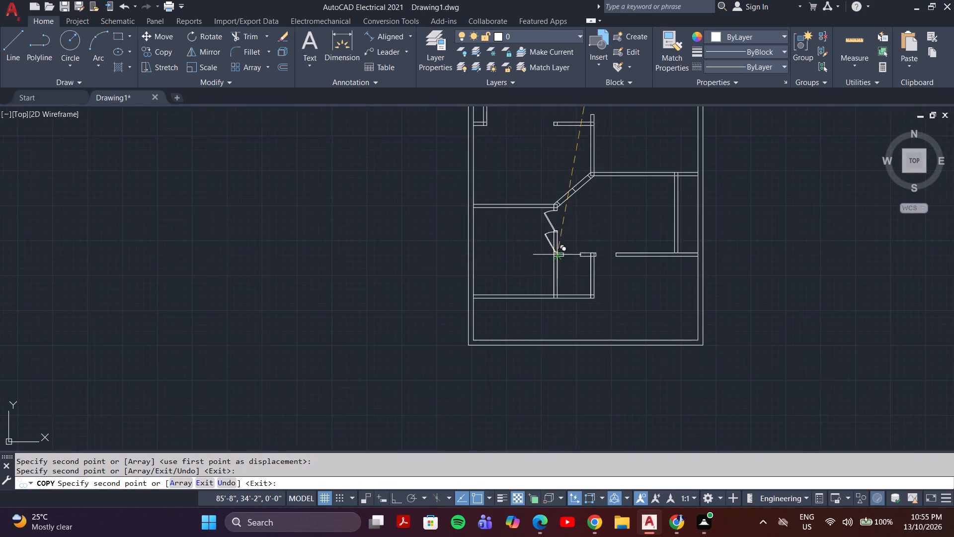
middle_drag(608, 283, 399, 377)
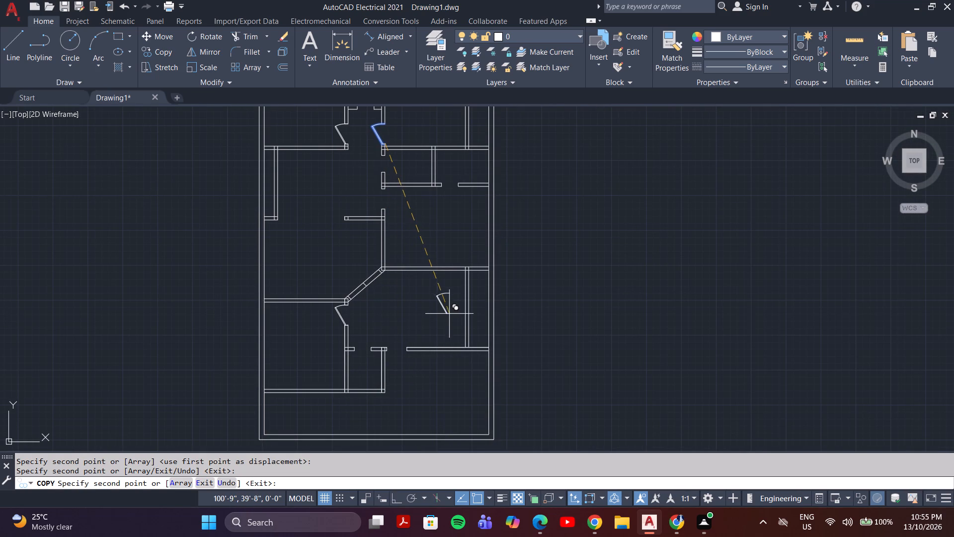
middle_drag(446, 306, 439, 361)
scroll(387, 271, up, 1)
scroll(387, 272, down, 1)
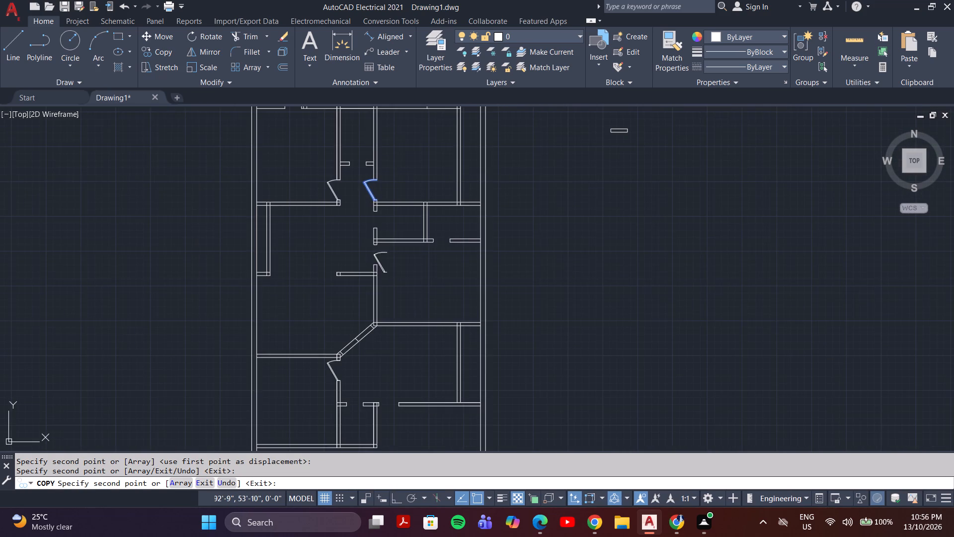
middle_drag(388, 276, 414, 273)
scroll(413, 272, up, 3)
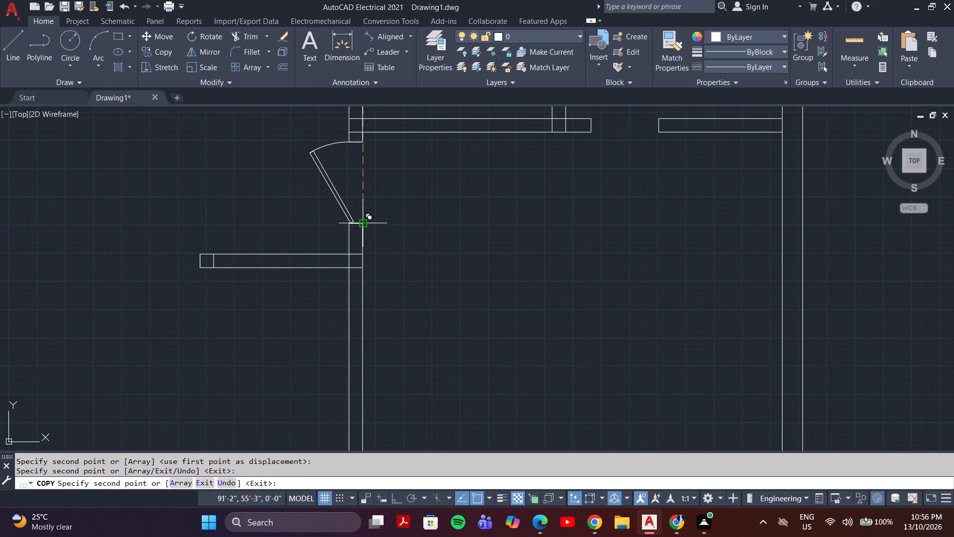
scroll(363, 225, up, 4)
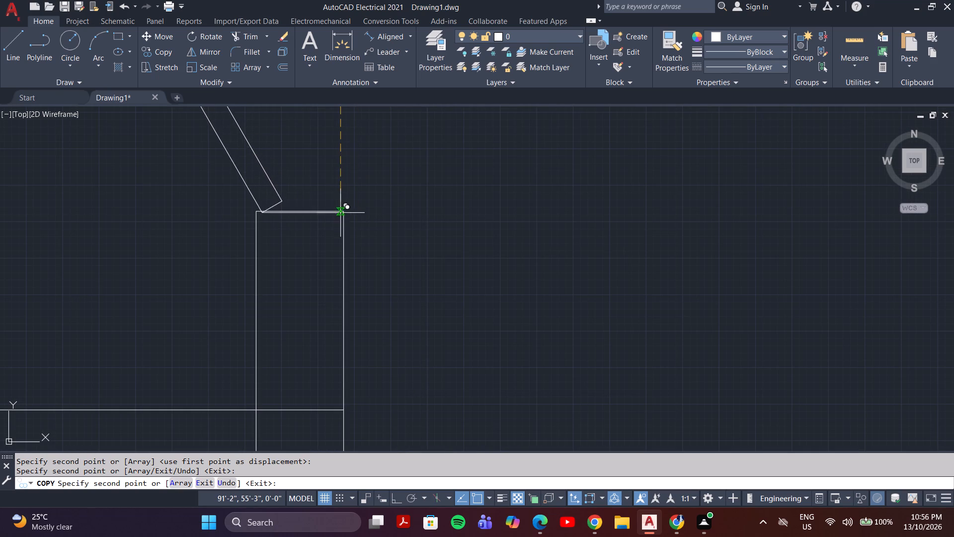
click(345, 212)
scroll(345, 212, down, 4)
middle_drag(385, 242, 430, 327)
scroll(436, 315, down, 3)
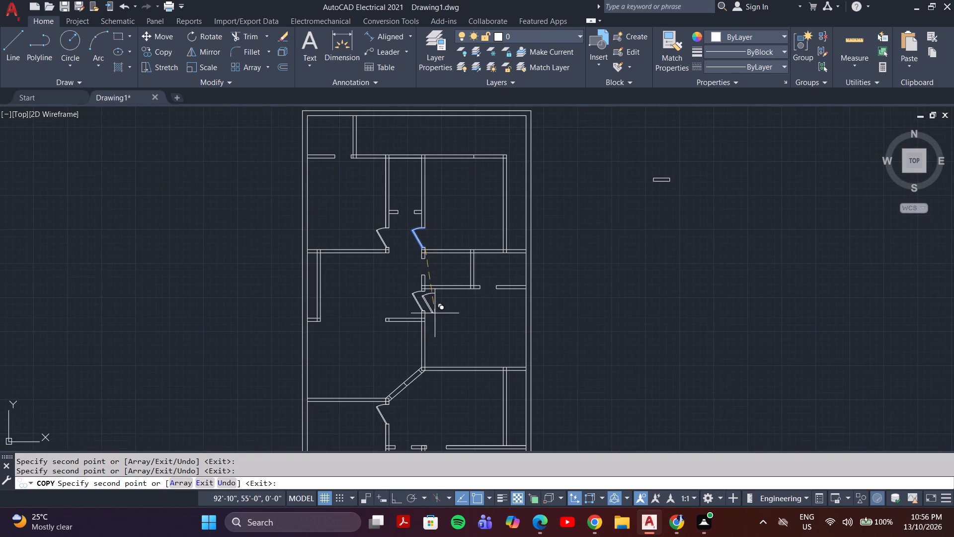
middle_drag(328, 328, 364, 289)
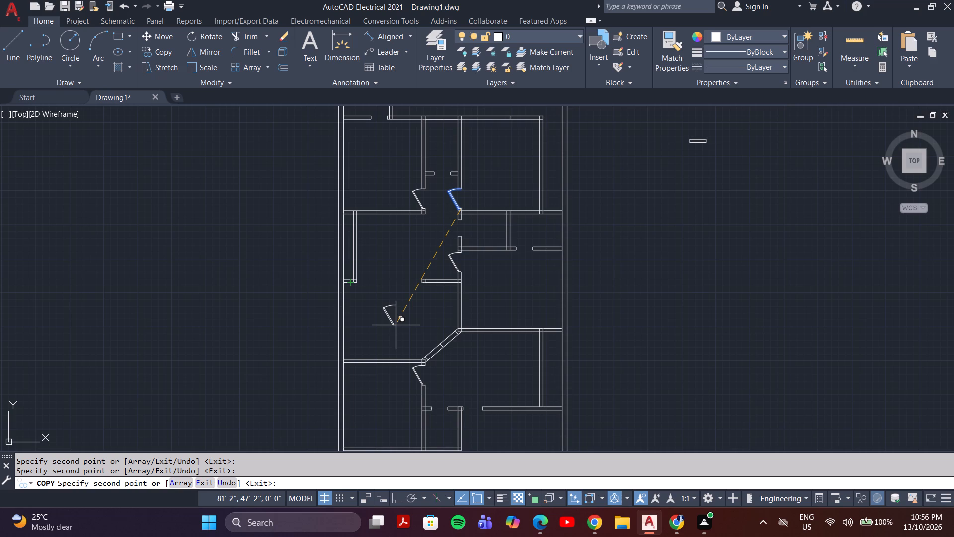
key(Escape)
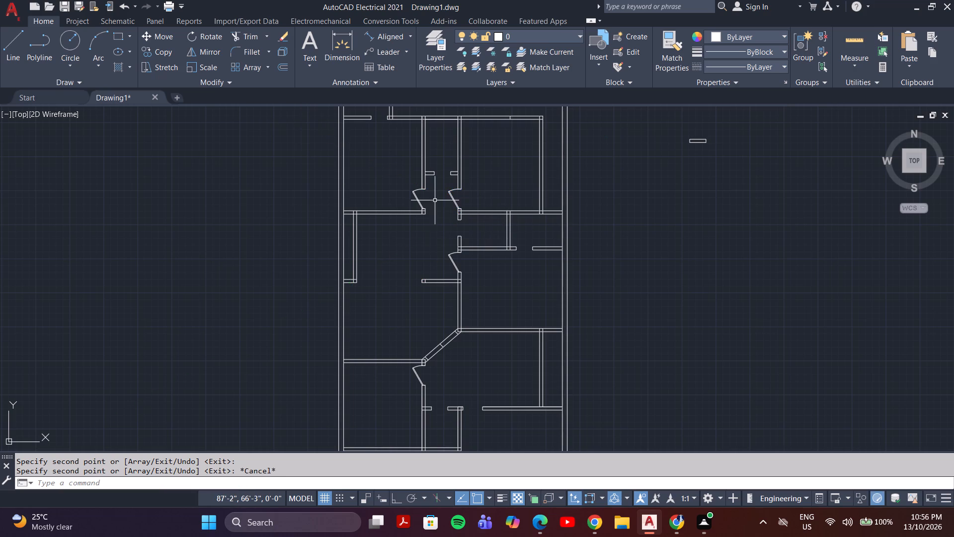
Flip the door in the east corridor wall's northern opening so its leaf swings east into the room.
scroll(410, 197, up, 3)
click(426, 198)
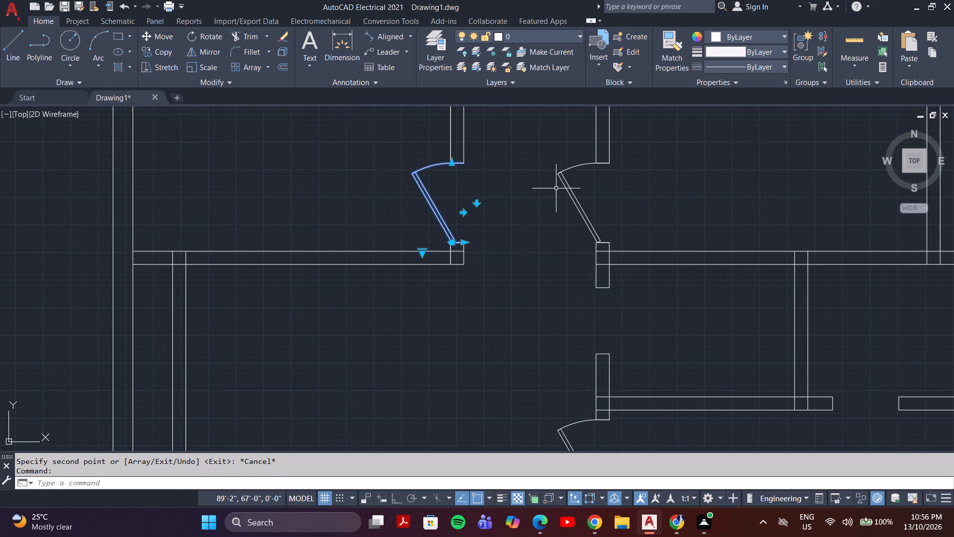
click(564, 184)
click(607, 214)
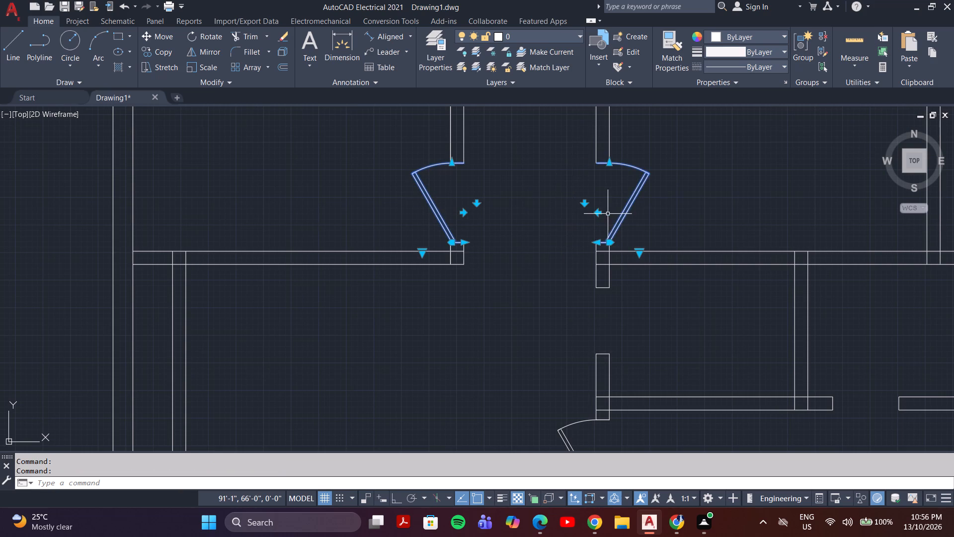
Flip the door just south of the small east room to swing east and hinge on the opening's north jamb.
scroll(610, 232, down, 3)
scroll(605, 326, up, 3)
click(595, 187)
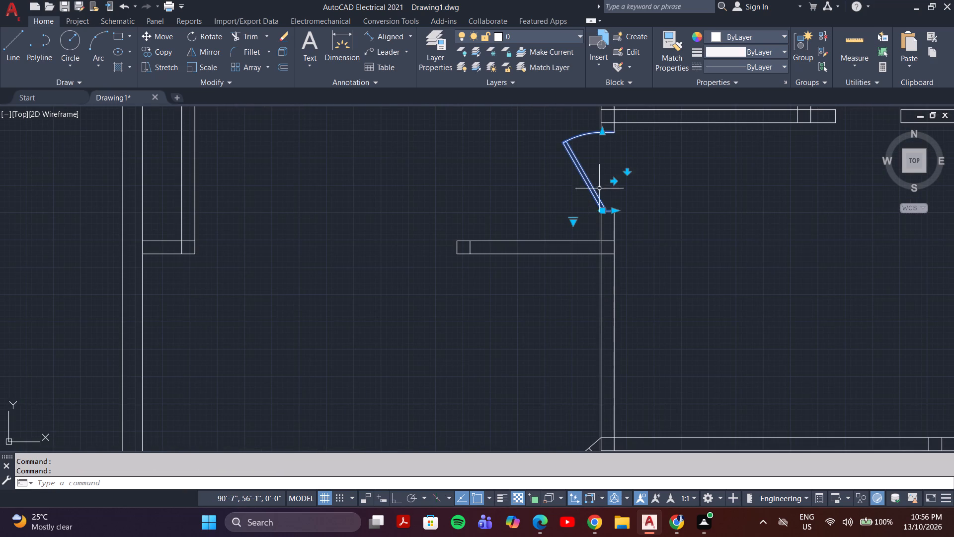
click(614, 182)
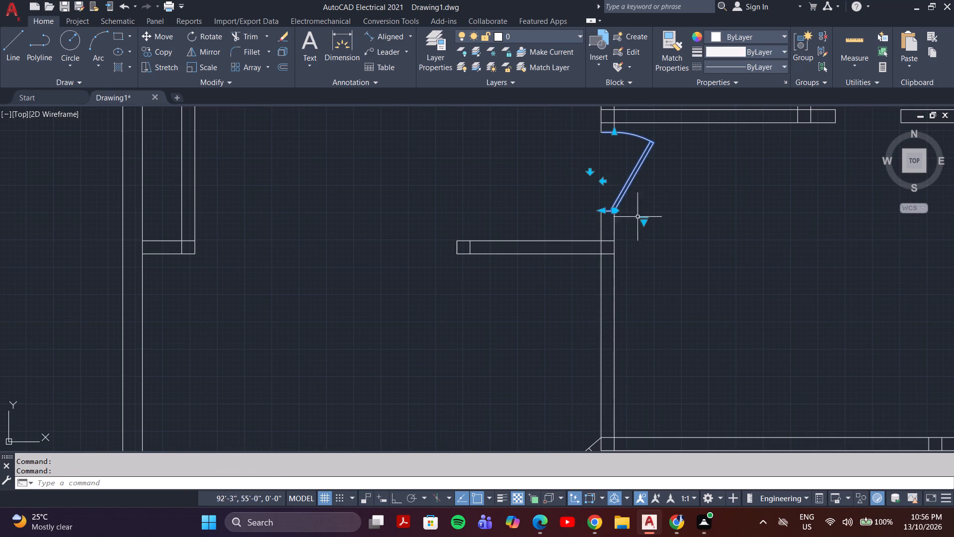
click(588, 173)
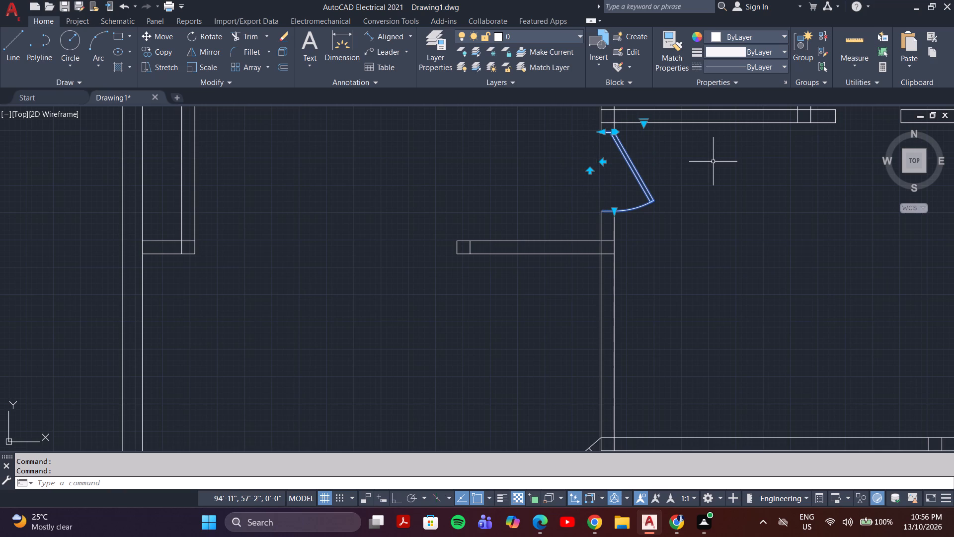
key(Escape)
Flip the southwest room's door, just south of the diagonal wall, so it hinges on the opening's north jamb.
scroll(705, 195, down, 2)
middle_drag(650, 291, 579, 246)
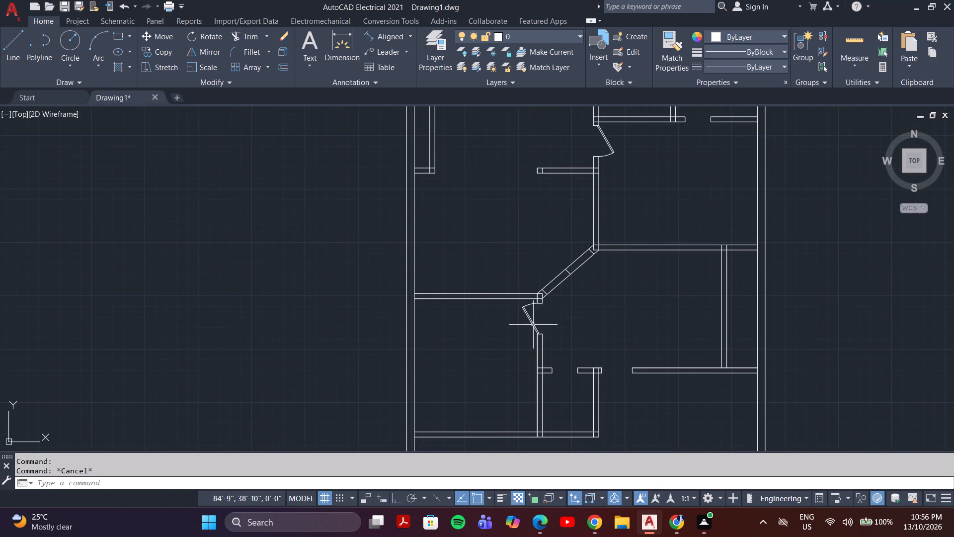
click(533, 325)
scroll(535, 325, up, 5)
click(635, 265)
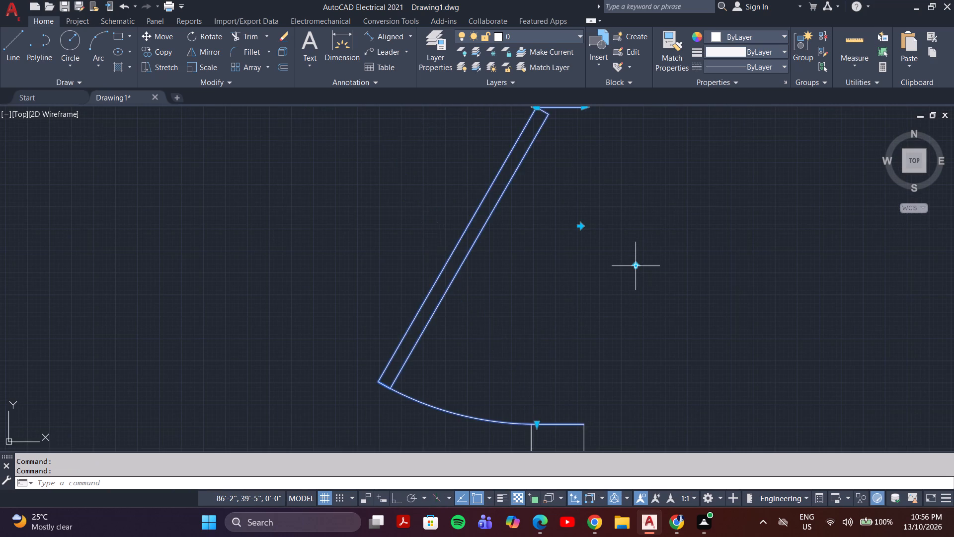
scroll(636, 268, down, 3)
key(Escape)
Copy the west corridor door to a free spot just south of the opening in that room's north wall.
scroll(651, 297, down, 3)
middle_drag(655, 299, 629, 268)
scroll(626, 270, down, 1)
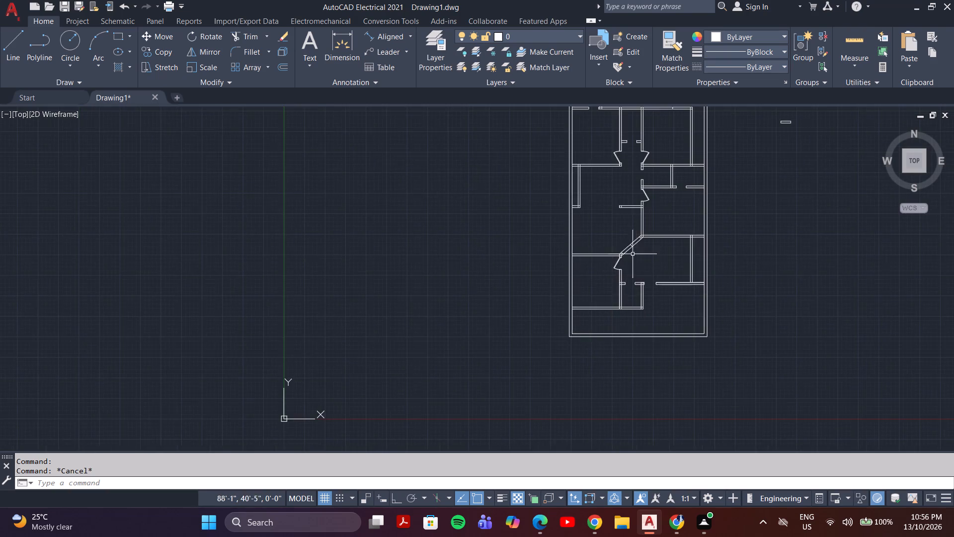
middle_drag(637, 246, 610, 321)
middle_drag(583, 227, 542, 277)
scroll(547, 279, up, 3)
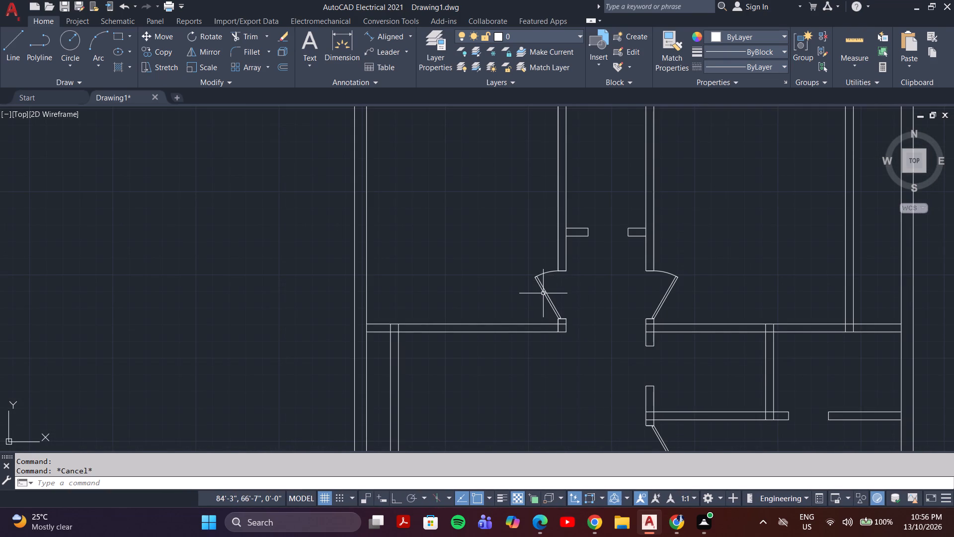
key(c)
key(o)
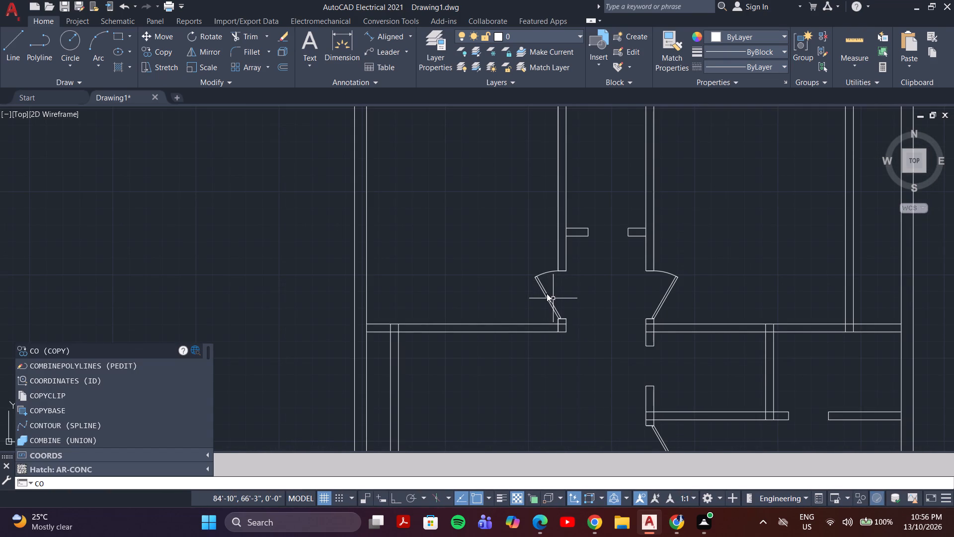
key(Return)
click(543, 293)
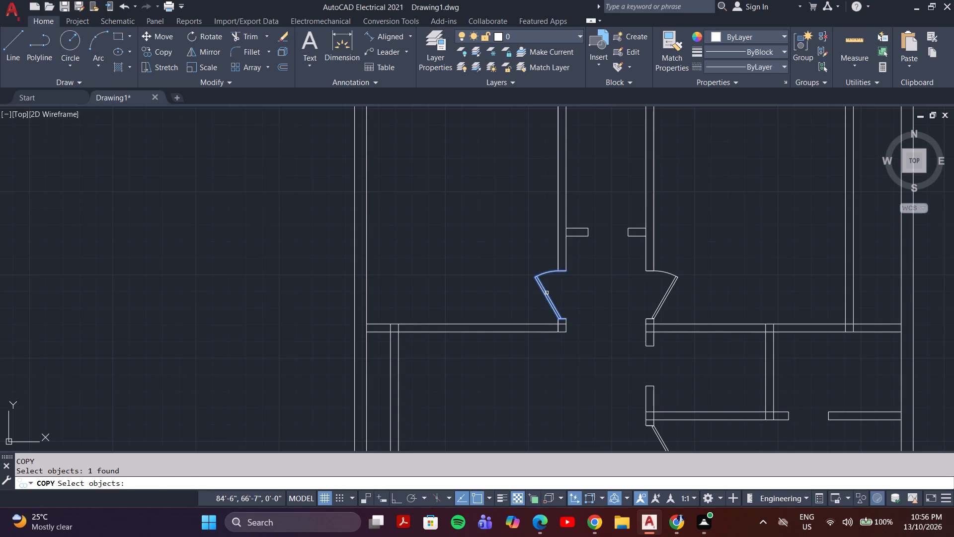
key(Return)
click(548, 291)
middle_drag(455, 180, 444, 274)
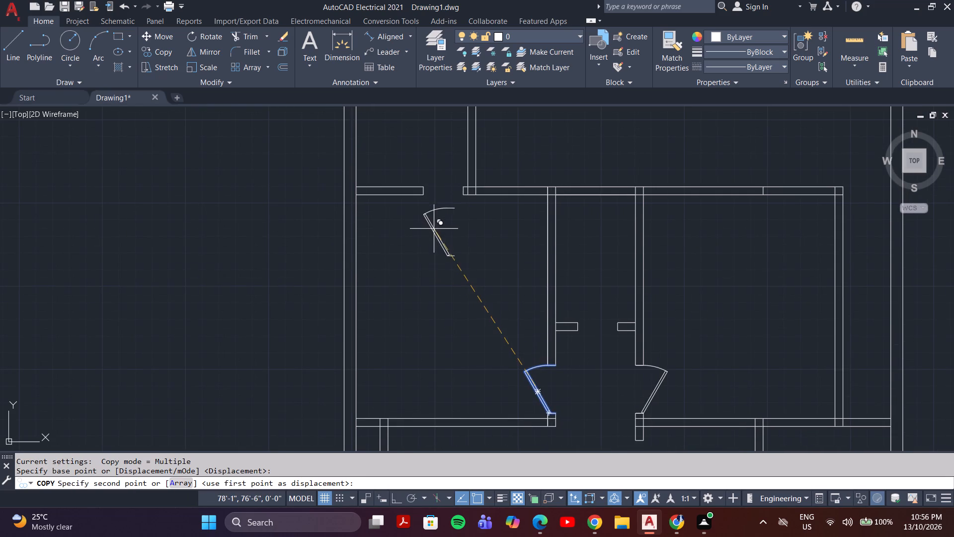
click(434, 229)
key(Escape)
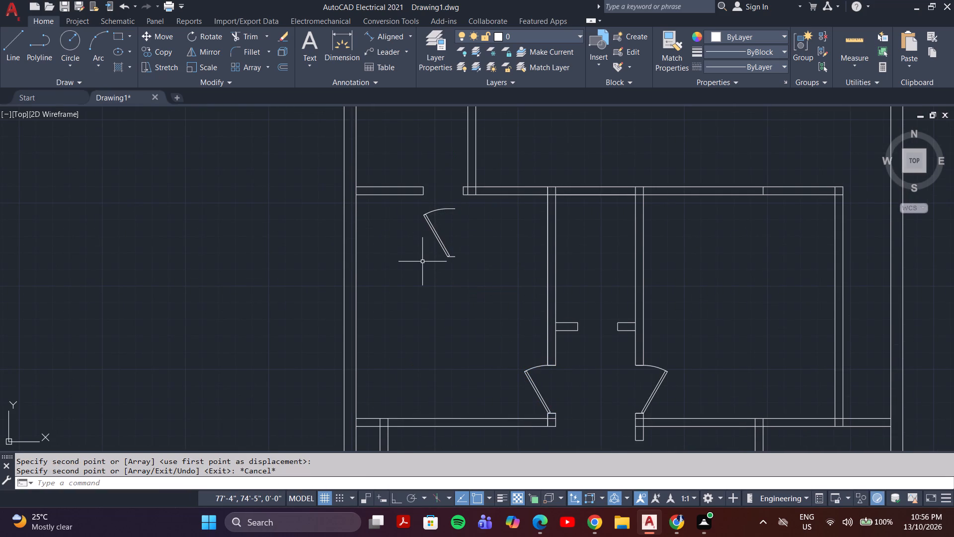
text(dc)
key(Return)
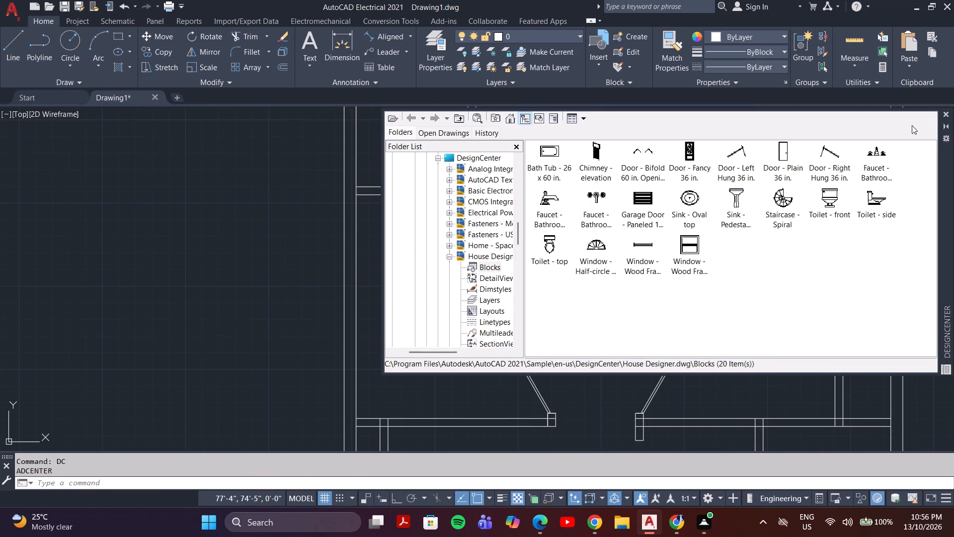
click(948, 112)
Scale the new door copy by reference about its lower jamb-line end, matching its jamb-to-jamb length to the north wall opening's width.
text(sc)
key(Return)
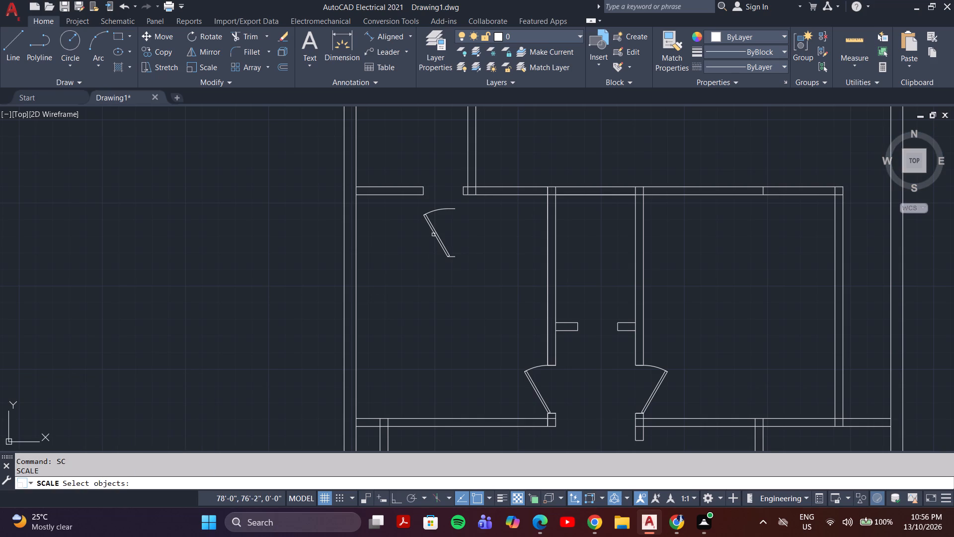
click(435, 232)
key(Return)
scroll(450, 250, up, 4)
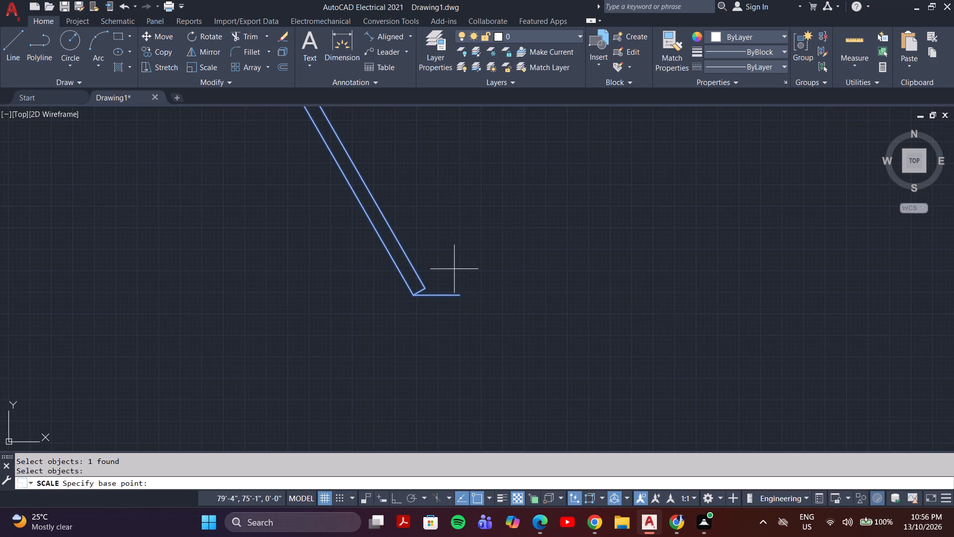
click(462, 299)
middle_drag(446, 201, 435, 316)
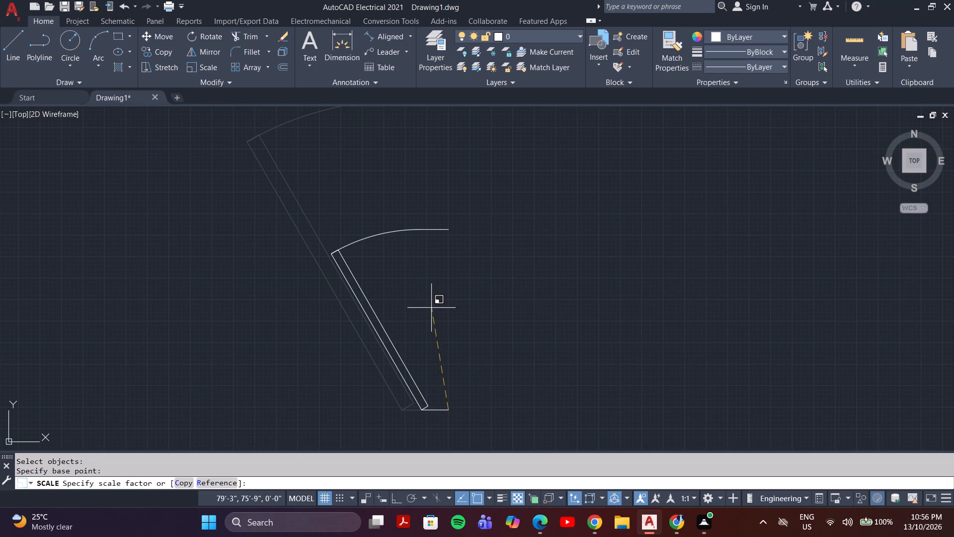
key(r)
key(Return)
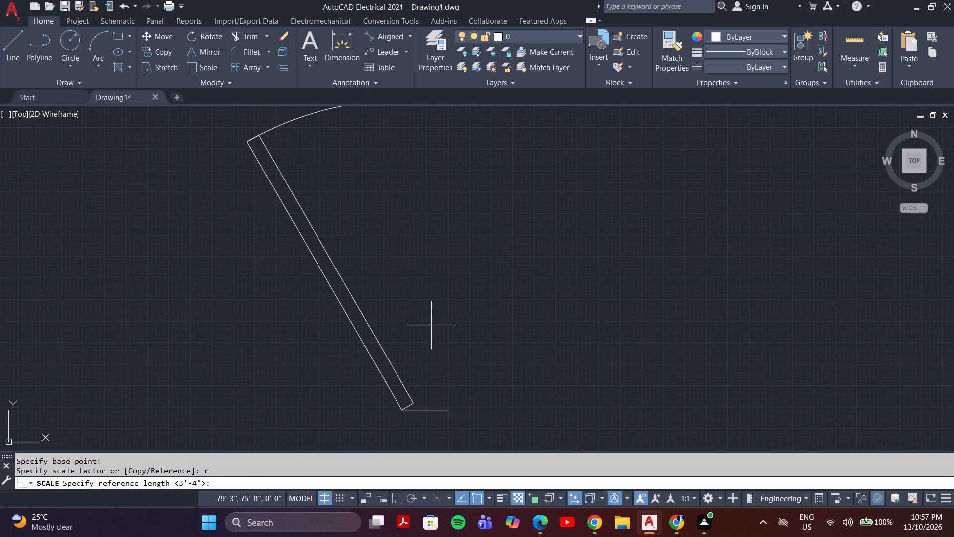
click(447, 410)
middle_drag(428, 255, 429, 315)
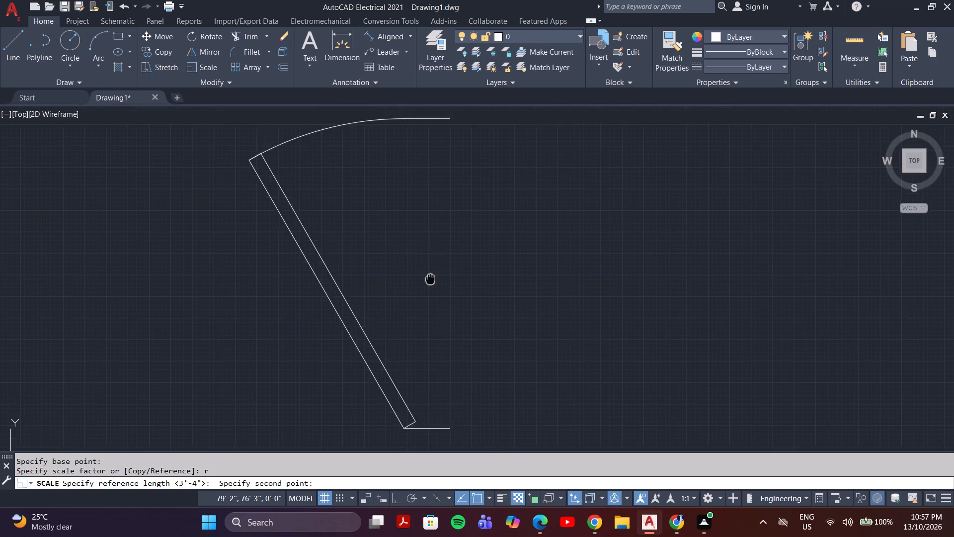
middle_drag(429, 315, 427, 332)
scroll(426, 326, down, 2)
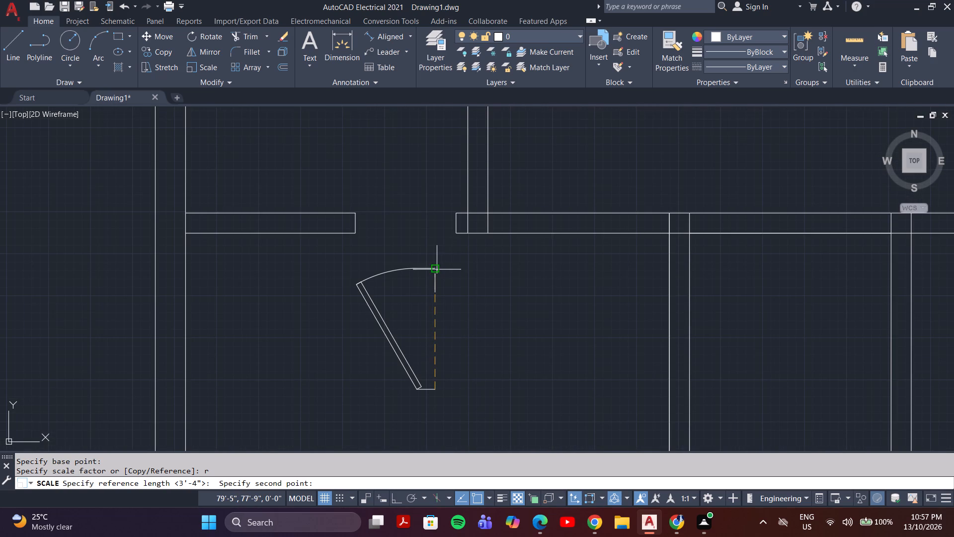
click(433, 268)
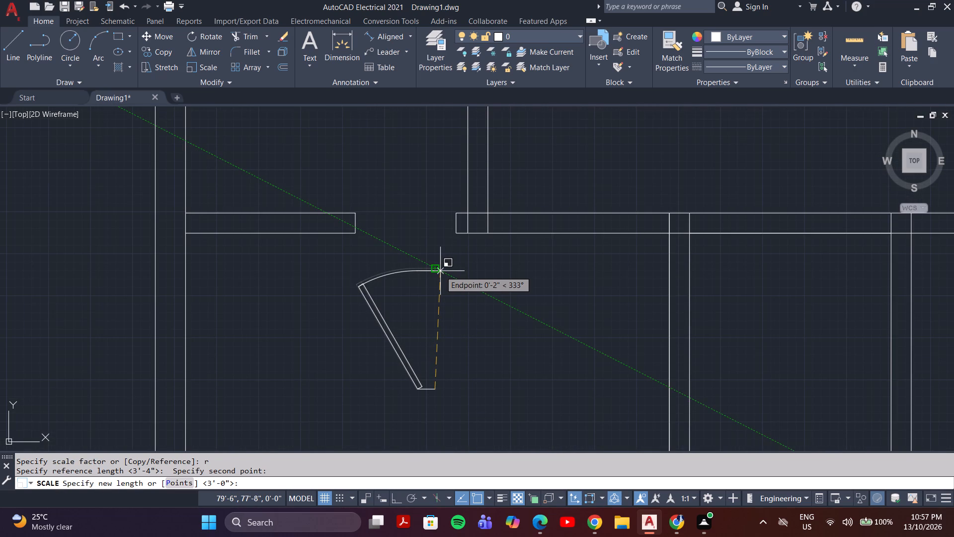
key(p)
key(Return)
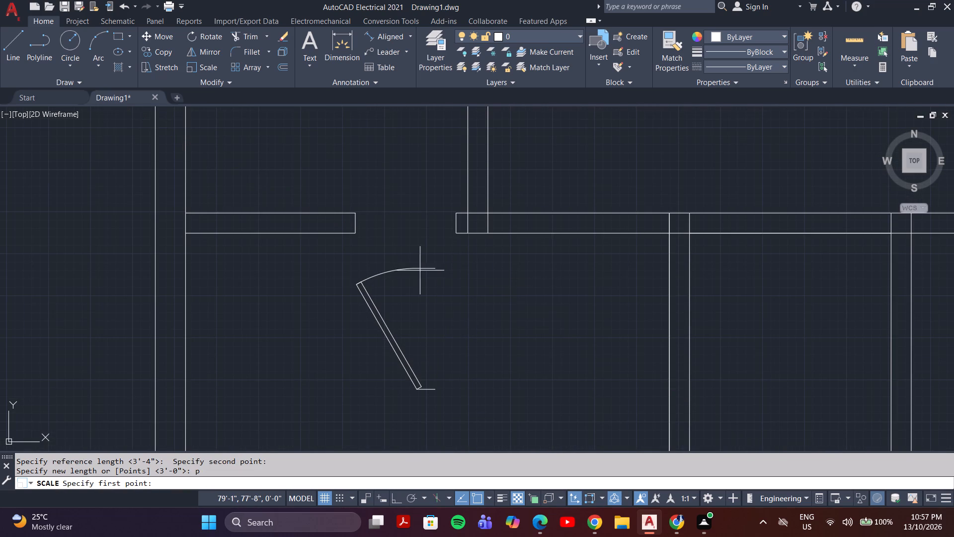
click(356, 232)
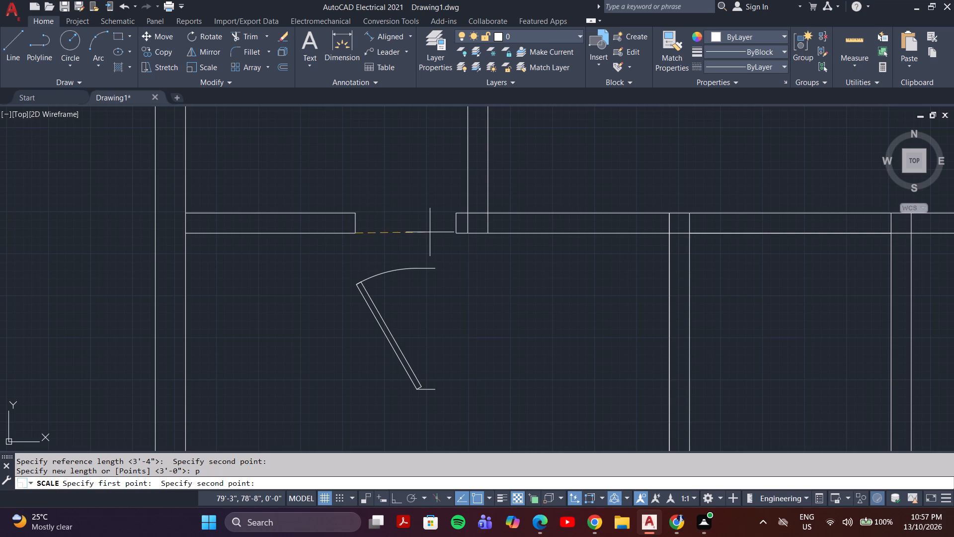
click(457, 234)
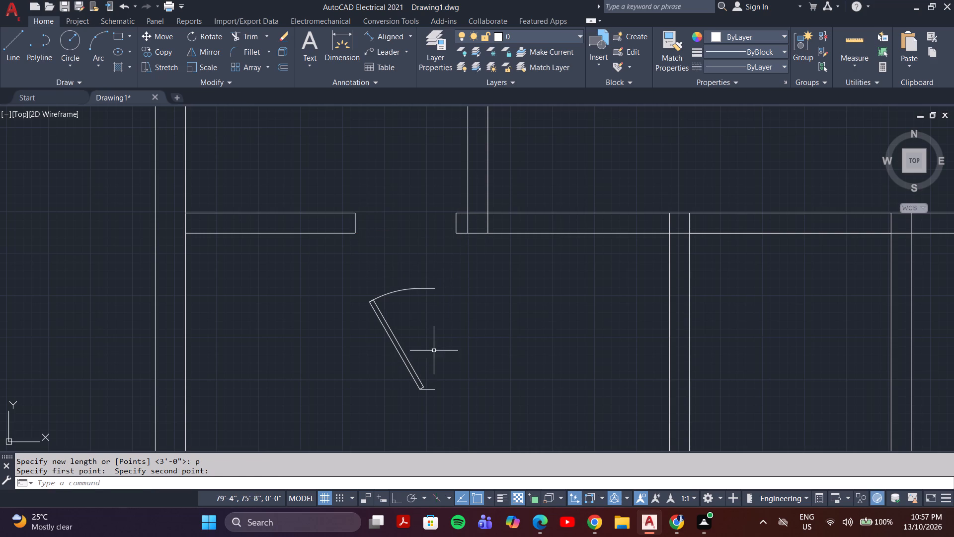
Rotate the scaled door 90° clockwise about its lower jamb-line end, using Ortho.
click(434, 348)
click(397, 369)
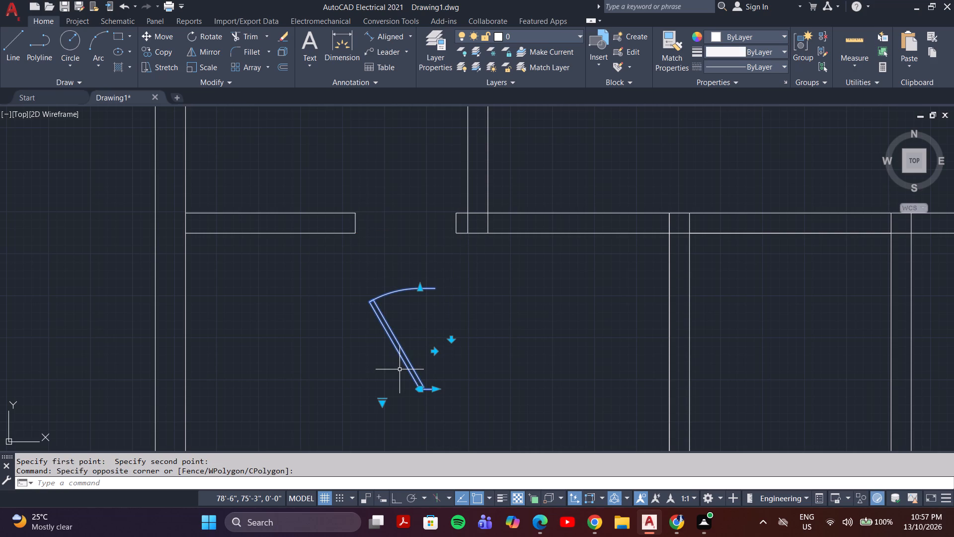
key(r)
key(o)
key(Return)
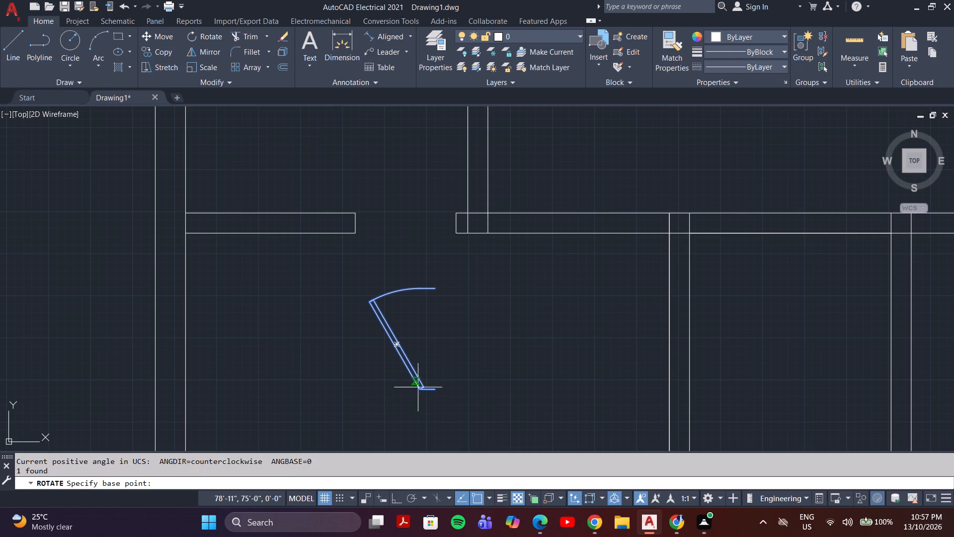
scroll(436, 387, up, 3)
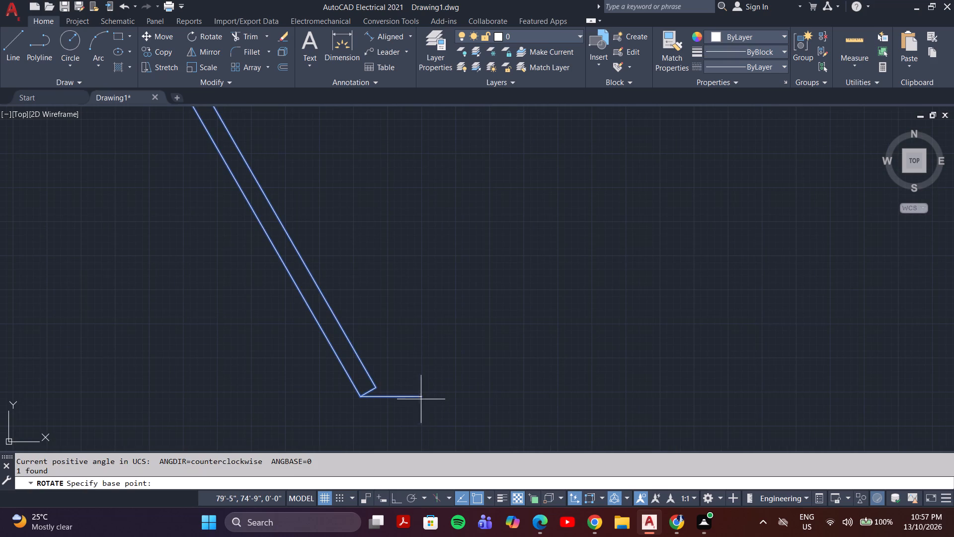
click(421, 395)
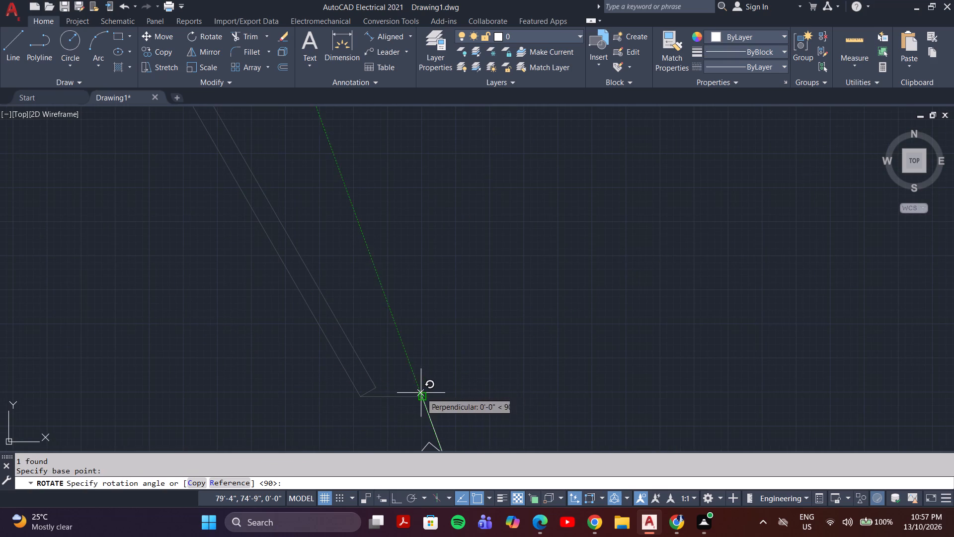
key(F8)
scroll(328, 362, down, 3)
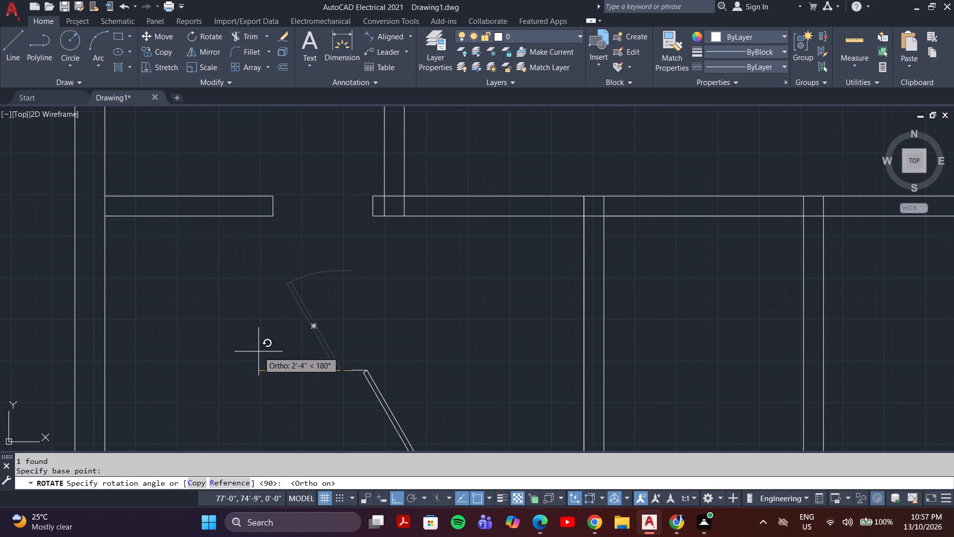
click(317, 428)
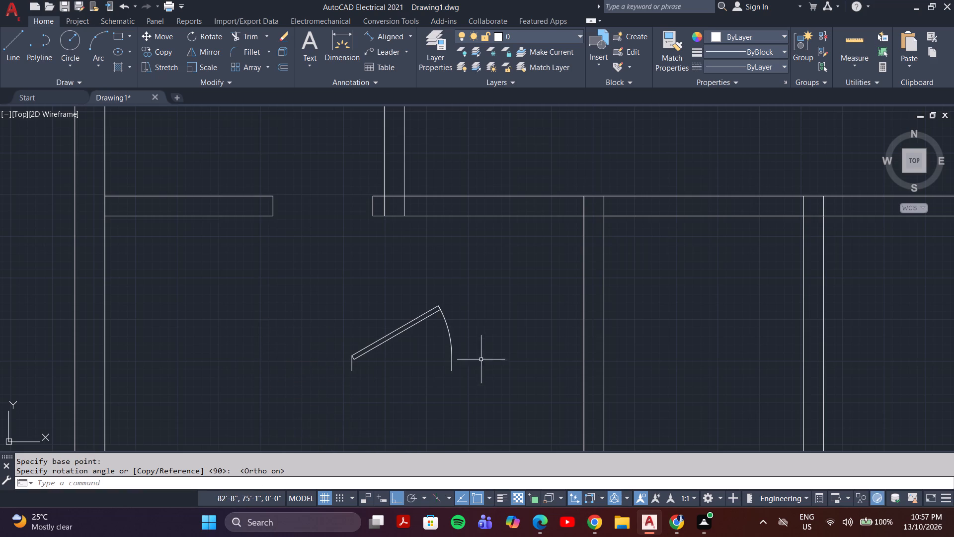
Move the rotated door into the north wall opening, with its west jamb-line end on the opening's southwest corner and Ortho off.
click(415, 362)
click(299, 302)
key(m)
key(Return)
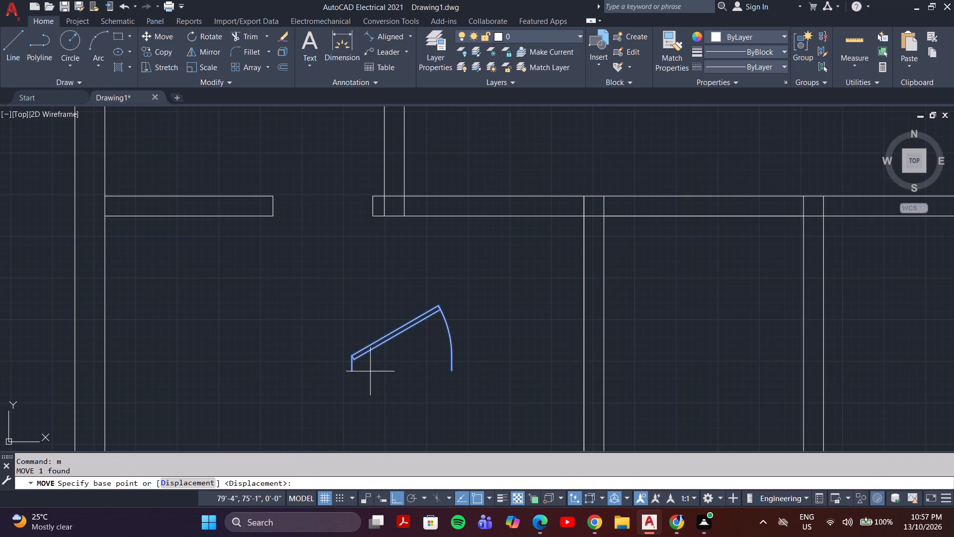
click(352, 371)
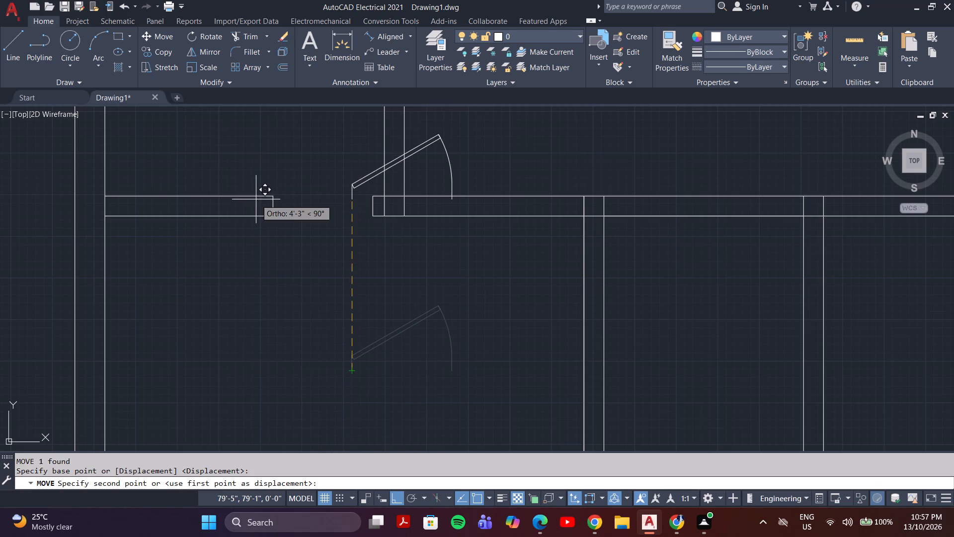
key(F8)
scroll(253, 197, up, 1)
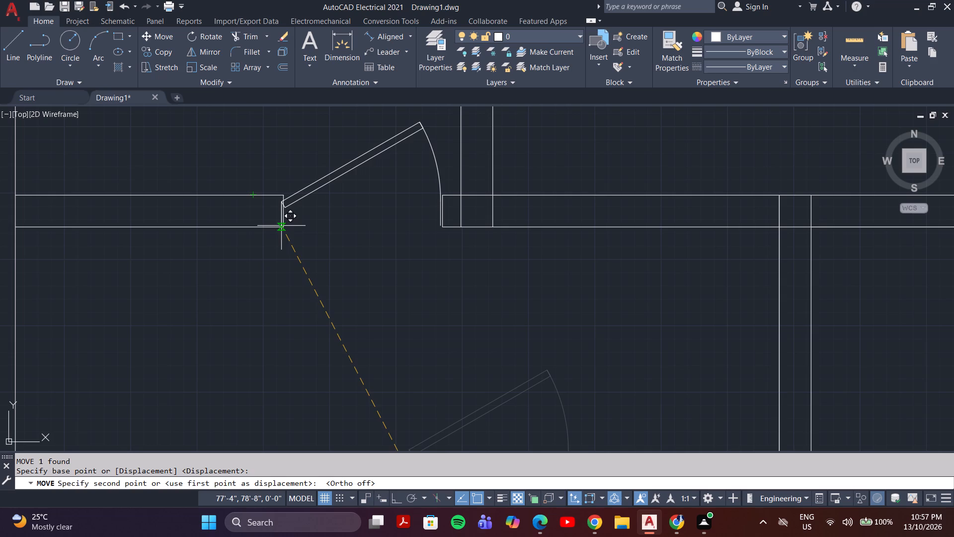
click(282, 225)
Flip the door in the north wall opening so it hinges on the east jamb.
click(316, 184)
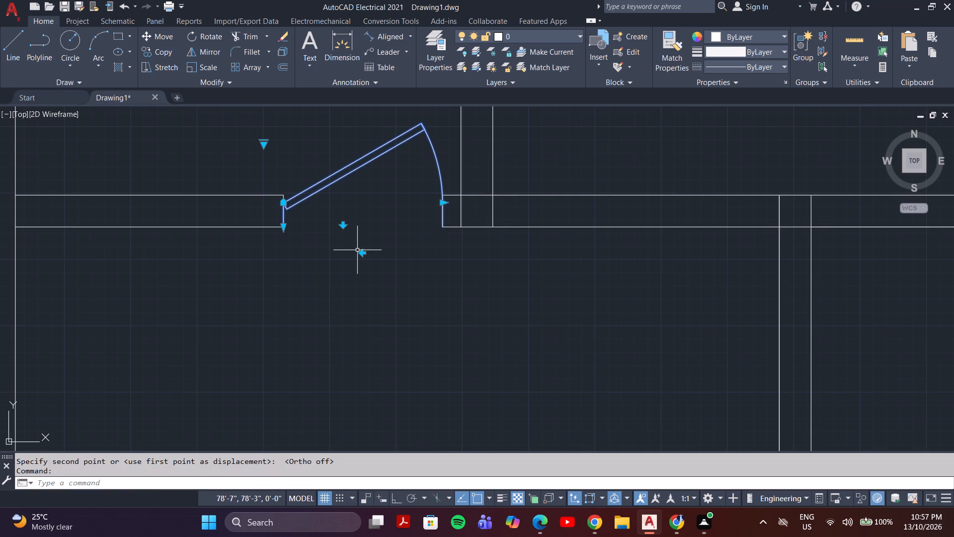
click(360, 253)
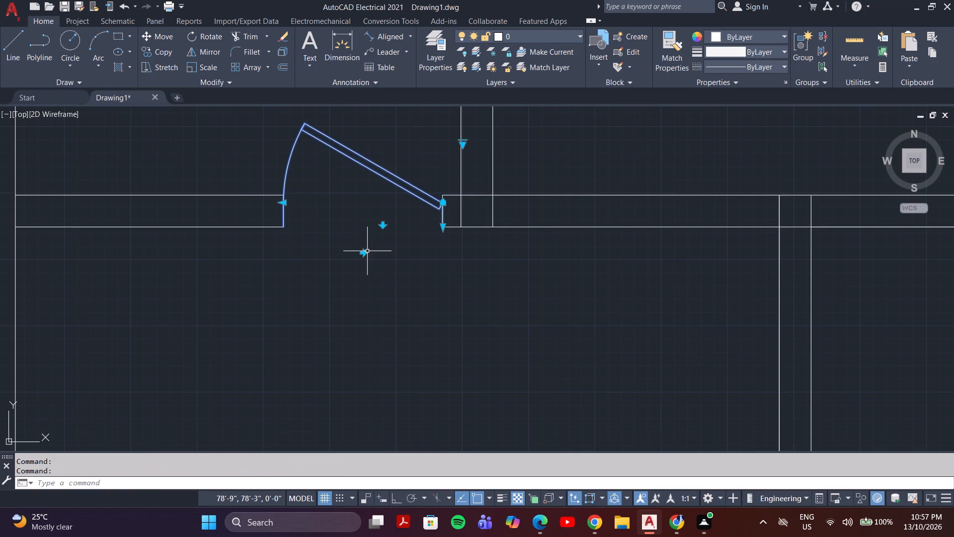
Copy the door from the north wall opening to just above the opening in the corridor's northern cross-partition.
scroll(367, 254, down, 1)
key(c)
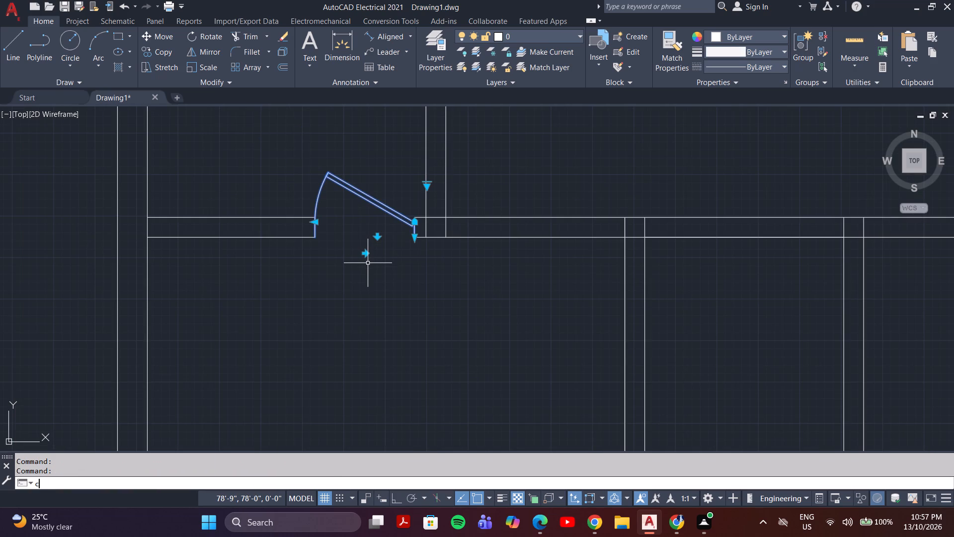
key(o)
key(Return)
click(372, 200)
scroll(627, 208, down, 3)
middle_drag(650, 213, 359, 256)
scroll(372, 323, up, 4)
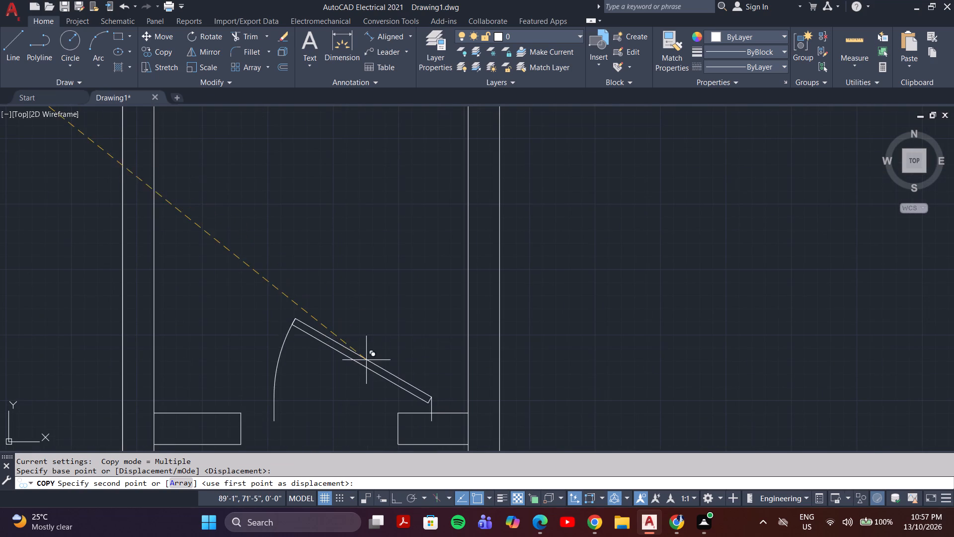
click(346, 331)
key(Escape)
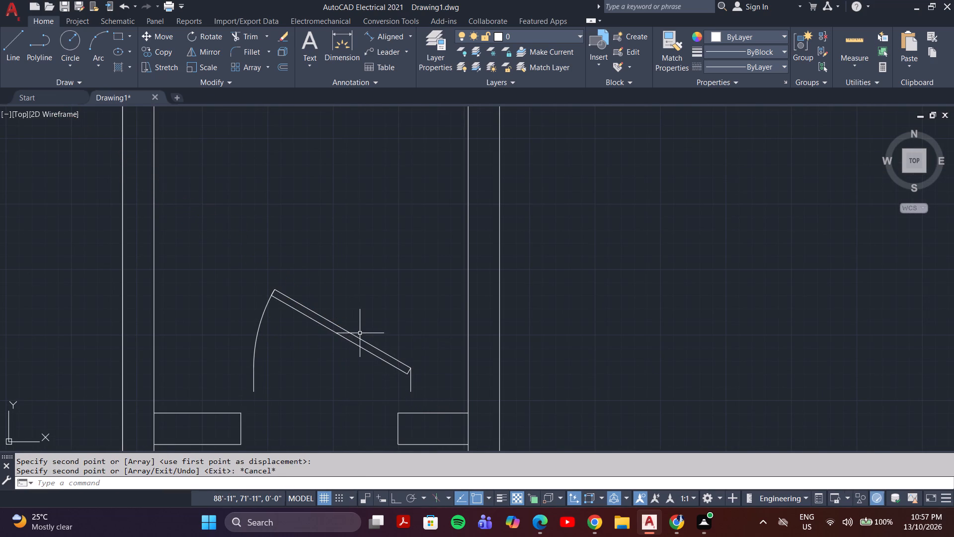
Copy that door by its east jamb-line's lower end into the corridor's northern cross-partition opening, keeping the original as a spare.
click(363, 335)
click(356, 345)
key(c)
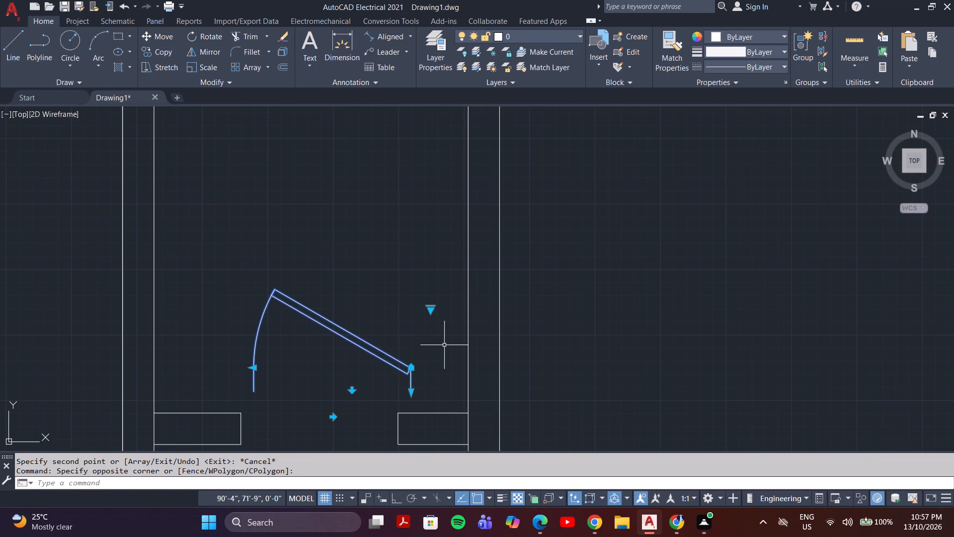
key(o)
key(Return)
click(411, 391)
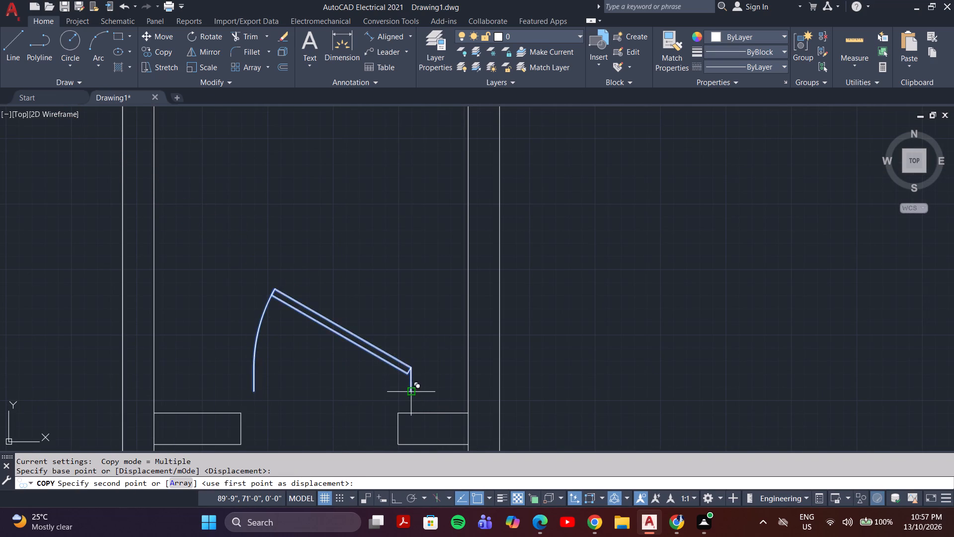
middle_drag(395, 376, 392, 300)
click(398, 366)
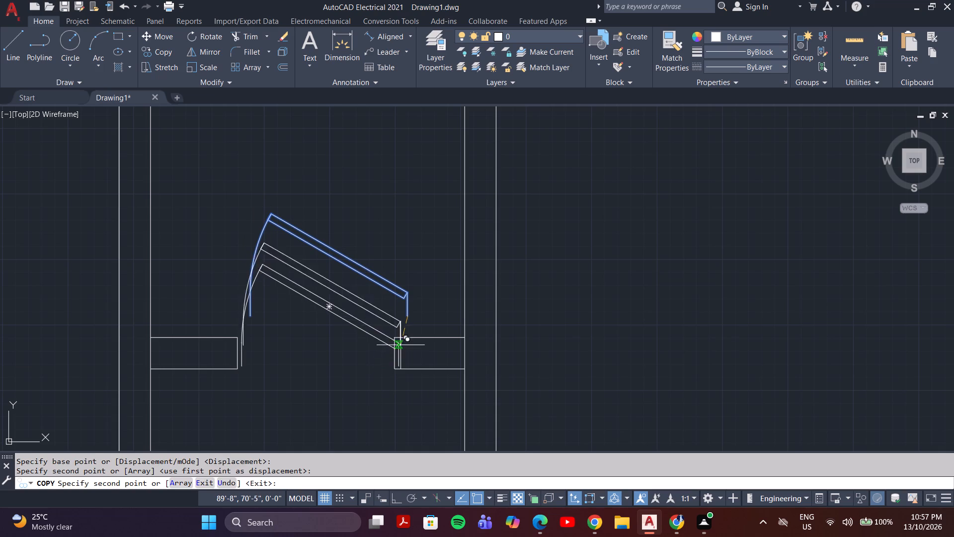
middle_drag(401, 341, 422, 193)
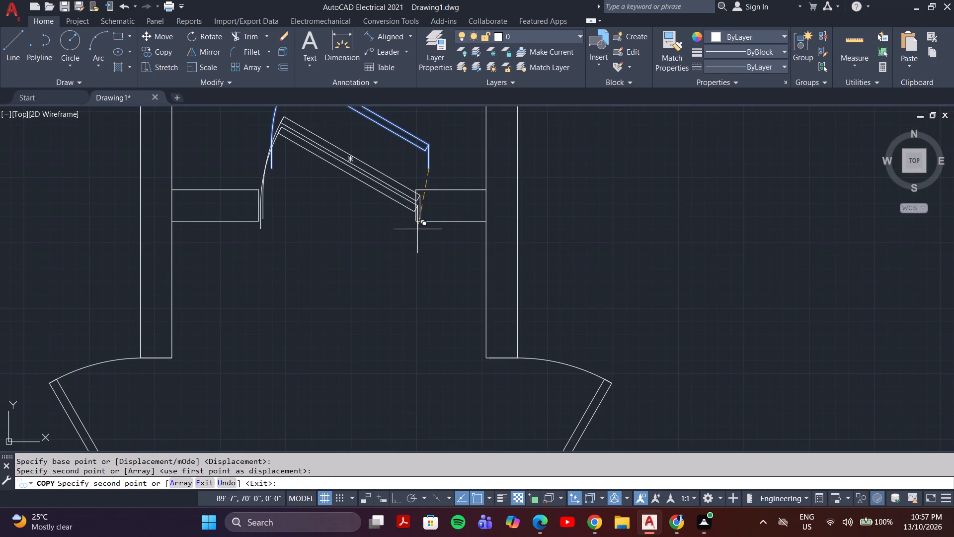
key(Escape)
Move the door in the cross-partition opening so its east jamb-line's lower end sits on the opening's southeast corner.
click(403, 179)
click(390, 186)
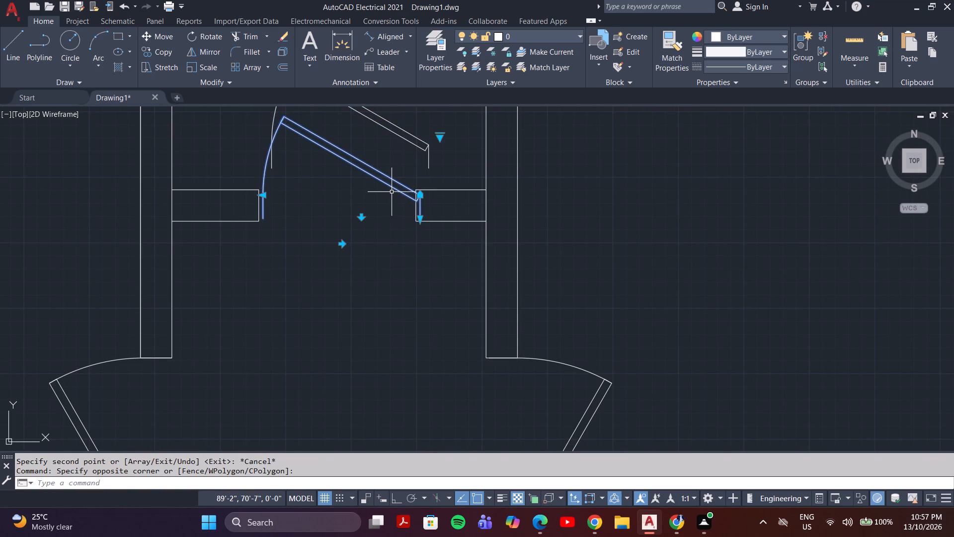
key(m)
key(Return)
scroll(427, 213, up, 3)
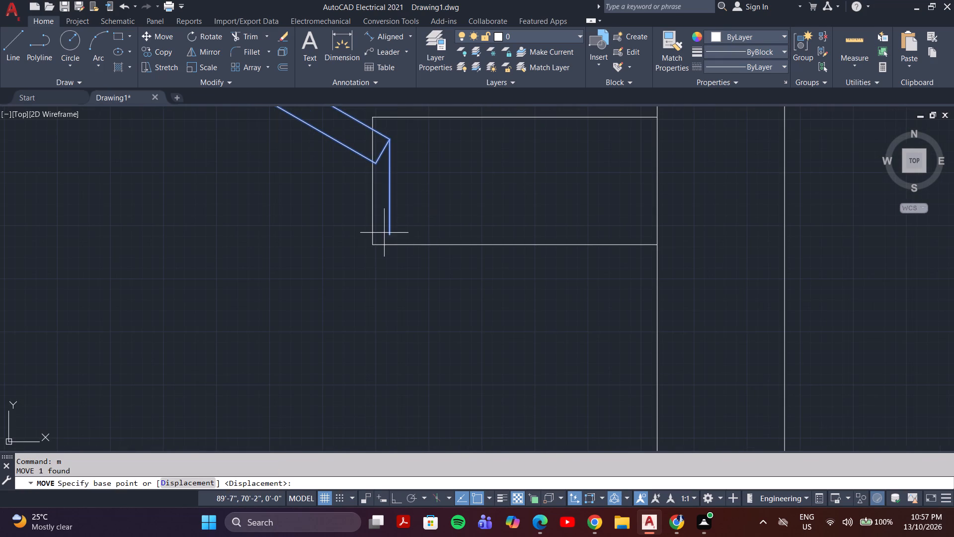
click(392, 235)
click(372, 243)
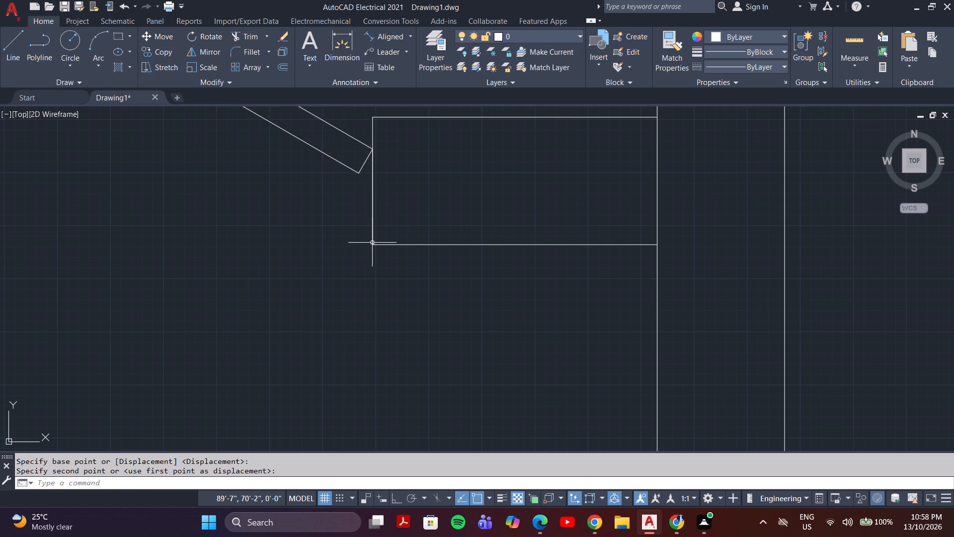
Move the spare door beside the smaller opening in the corridor's east wall, just south of the pair of facing doors.
scroll(372, 242, down, 5)
scroll(334, 188, up, 2)
click(353, 200)
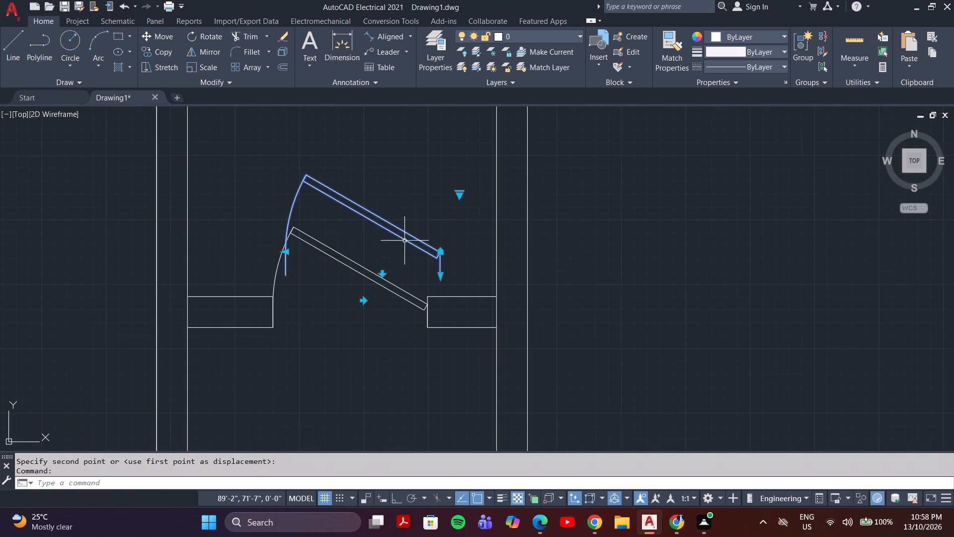
key(m)
key(Return)
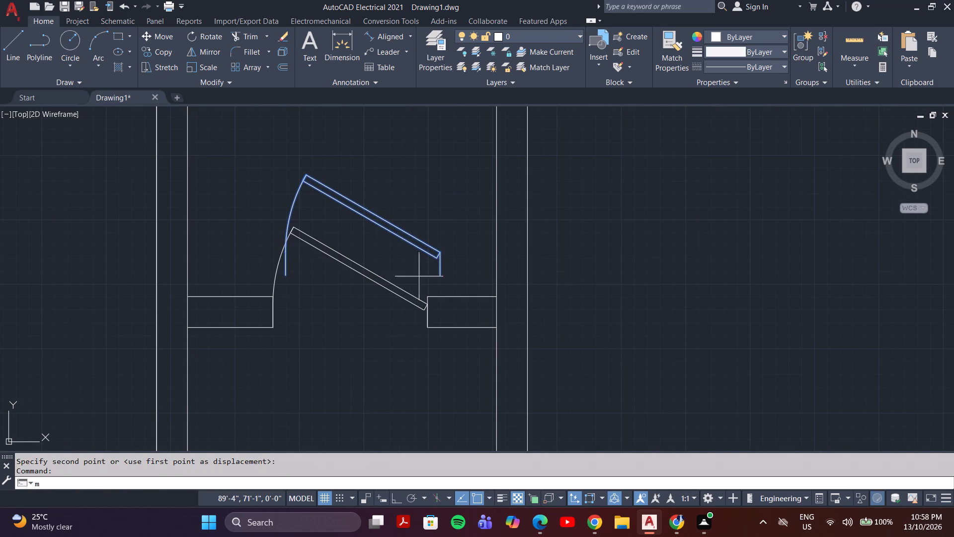
click(438, 275)
middle_drag(436, 218, 437, 205)
scroll(436, 217, up, 1)
scroll(432, 244, down, 4)
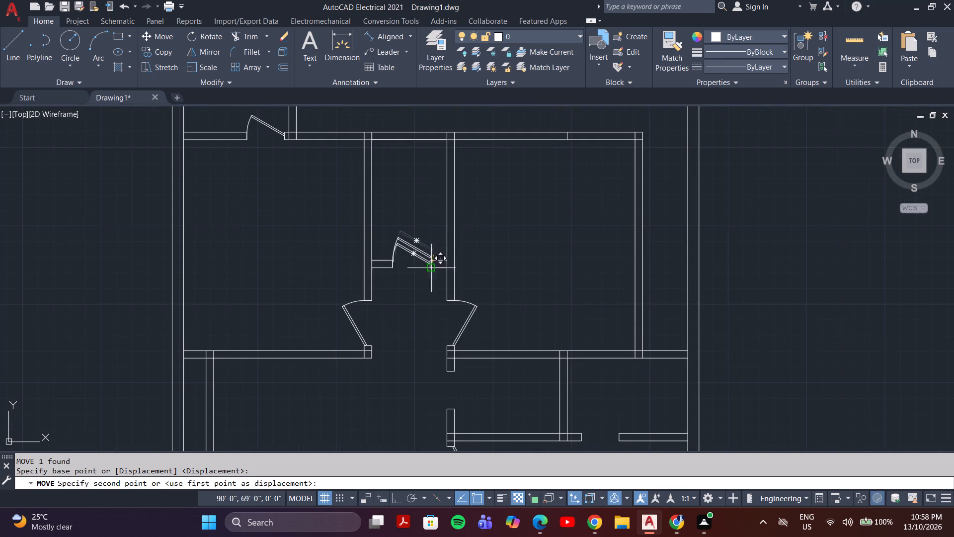
middle_drag(451, 332, 454, 220)
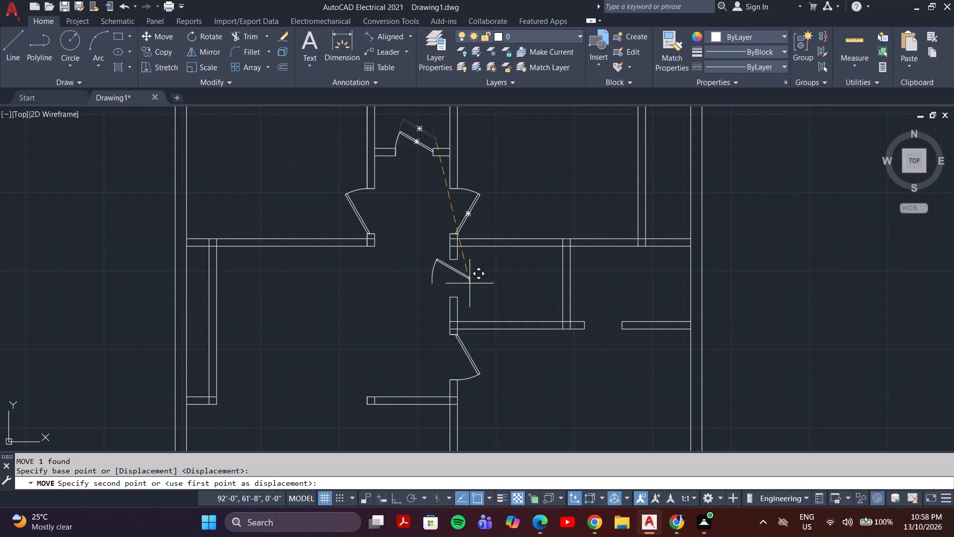
click(470, 283)
key(Escape)
Rotate the spare door 90° clockwise about its east jamb-line's lower end, using Ortho.
click(466, 276)
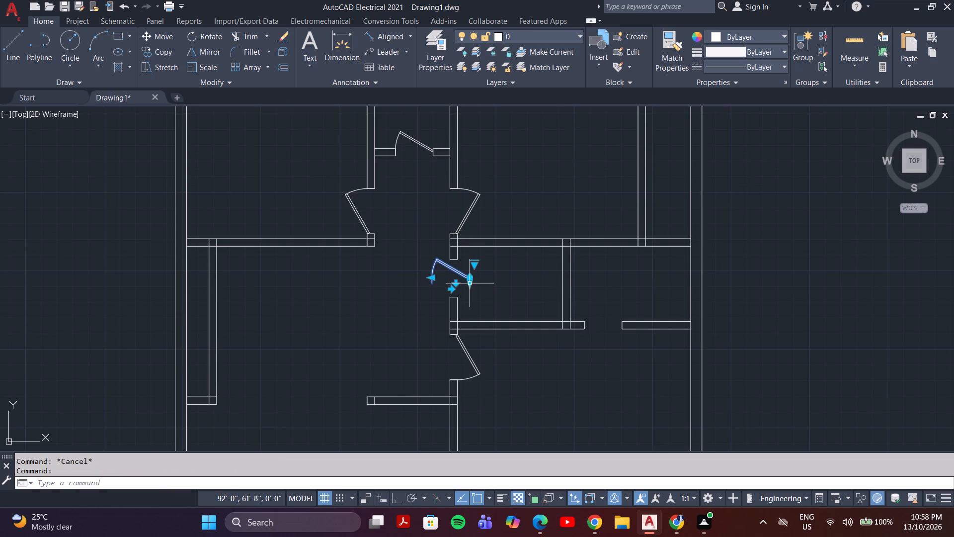
key(r)
key(o)
key(Return)
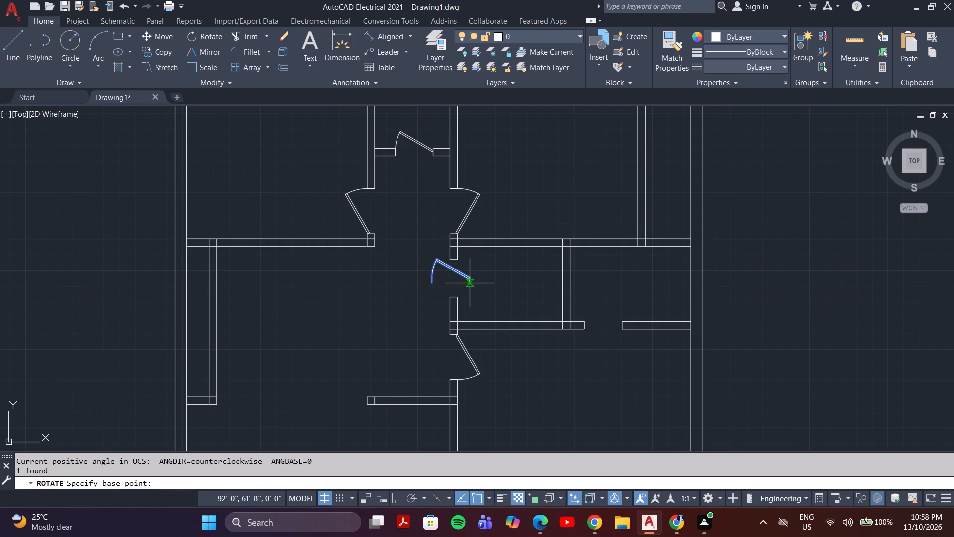
scroll(467, 285, up, 5)
click(467, 274)
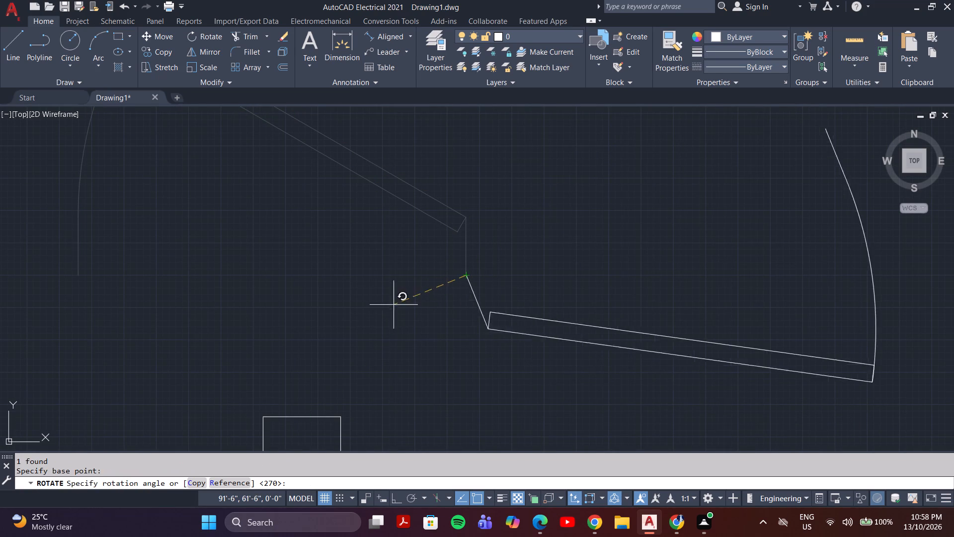
key(F8)
click(414, 335)
scroll(448, 252, down, 4)
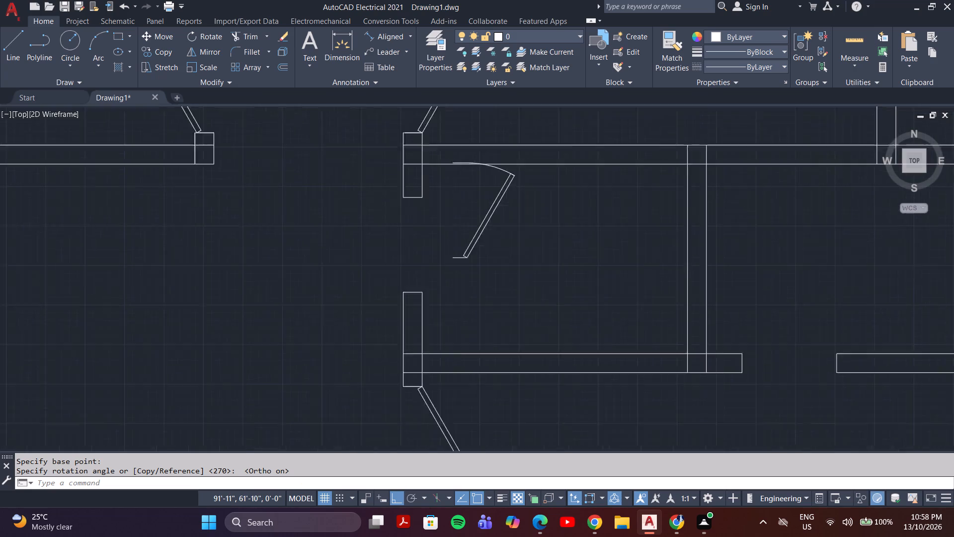
Move the rotated door into the corridor's east wall opening, with its south jamb-line's west end on the opening's southwest corner and Ortho off.
middle_drag(446, 251, 442, 267)
click(474, 248)
click(454, 265)
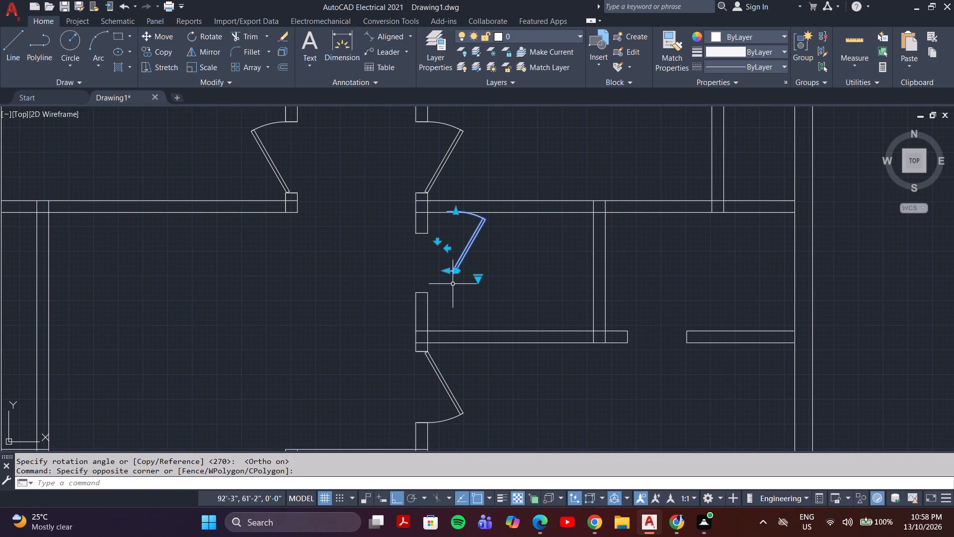
key(m)
key(Return)
scroll(451, 278, up, 3)
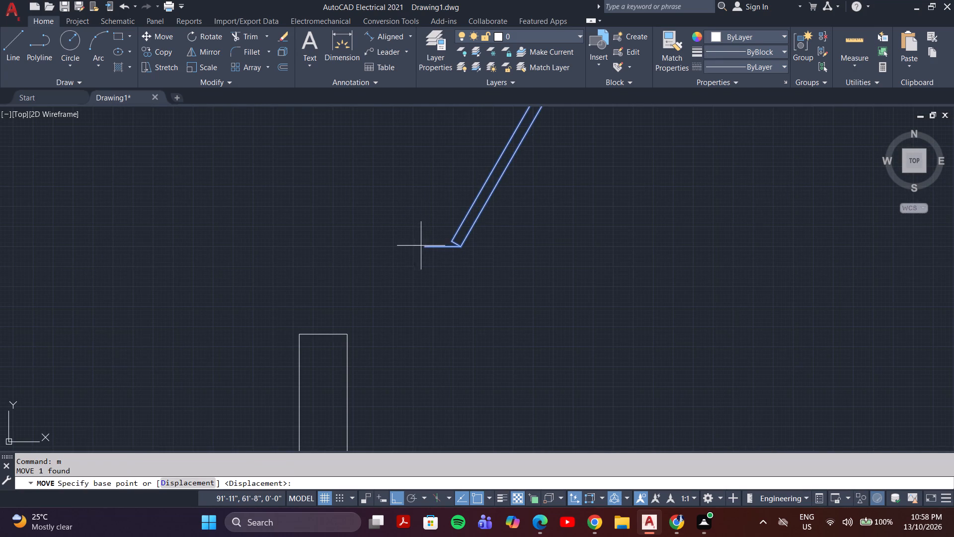
click(425, 247)
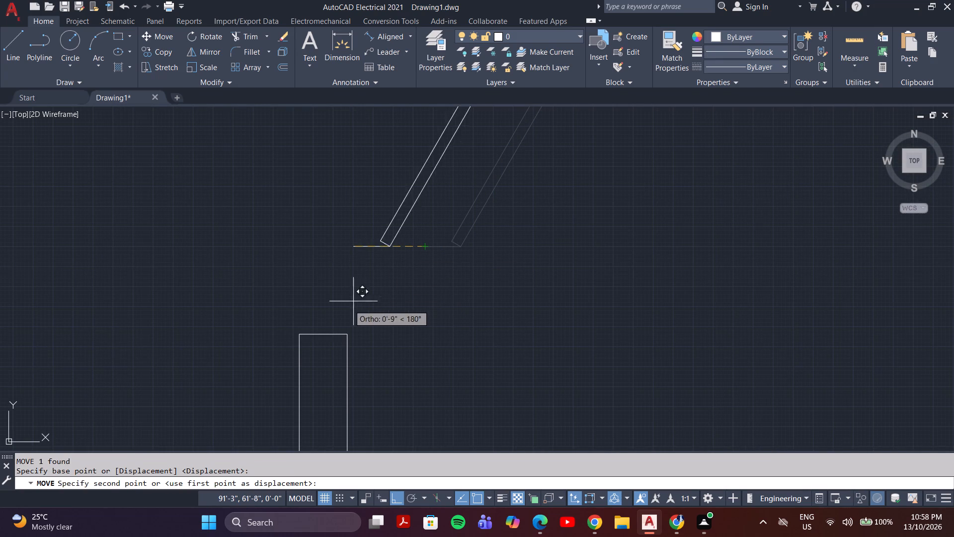
key(F8)
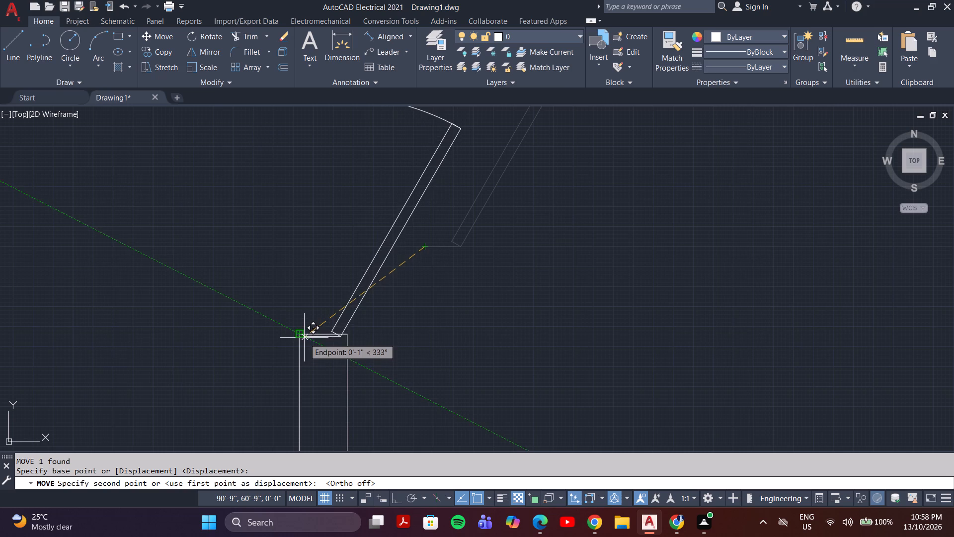
click(300, 335)
scroll(303, 331, down, 2)
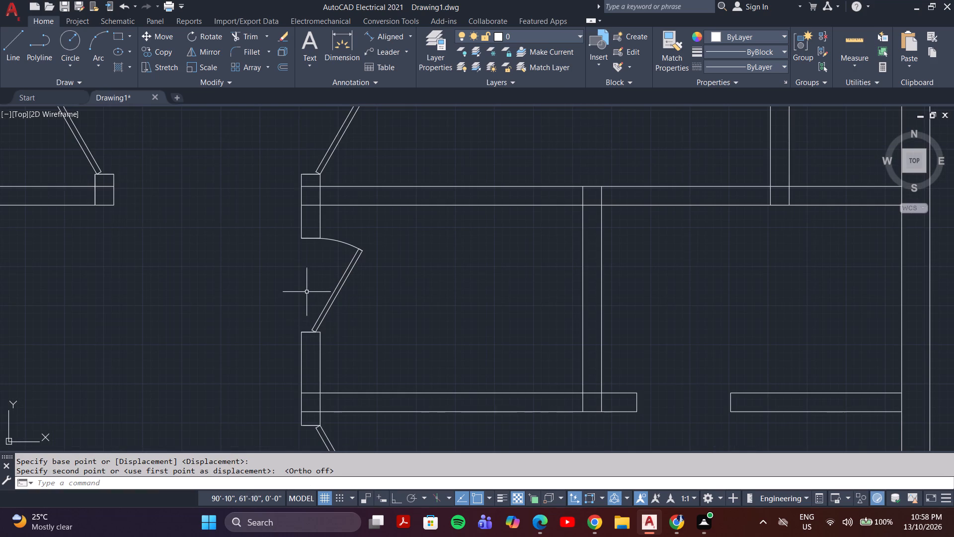
Flip the newly placed door in the corridor's east wall so it hinges on the north jamb.
scroll(394, 272, down, 3)
middle_drag(447, 323, 437, 286)
scroll(432, 278, down, 2)
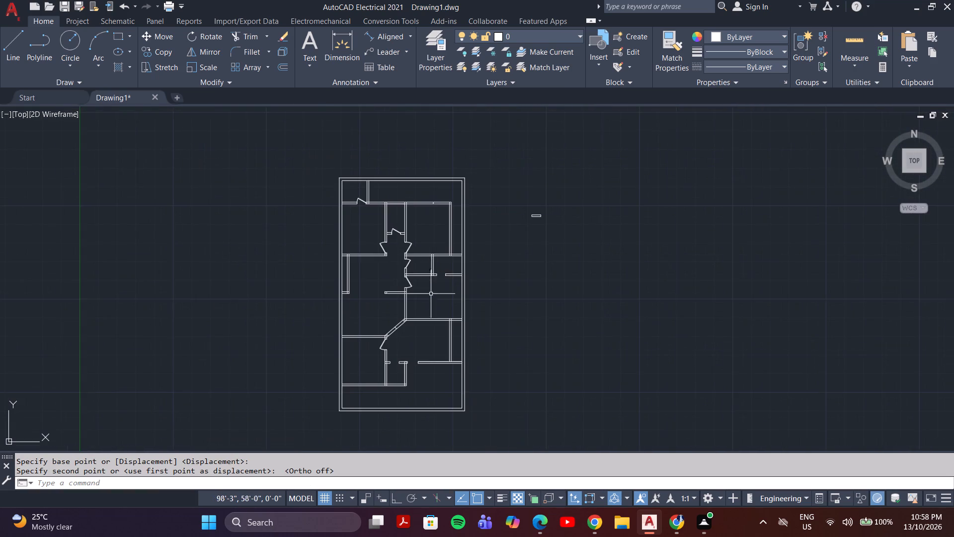
middle_drag(430, 315, 425, 279)
scroll(422, 276, up, 3)
scroll(351, 232, down, 2)
middle_drag(356, 245, 359, 306)
scroll(336, 233, up, 3)
click(375, 242)
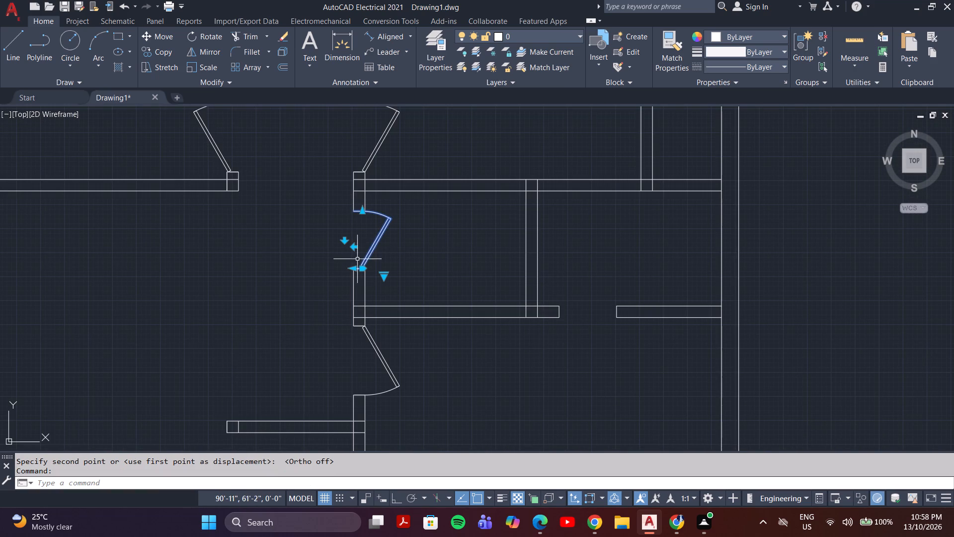
click(345, 241)
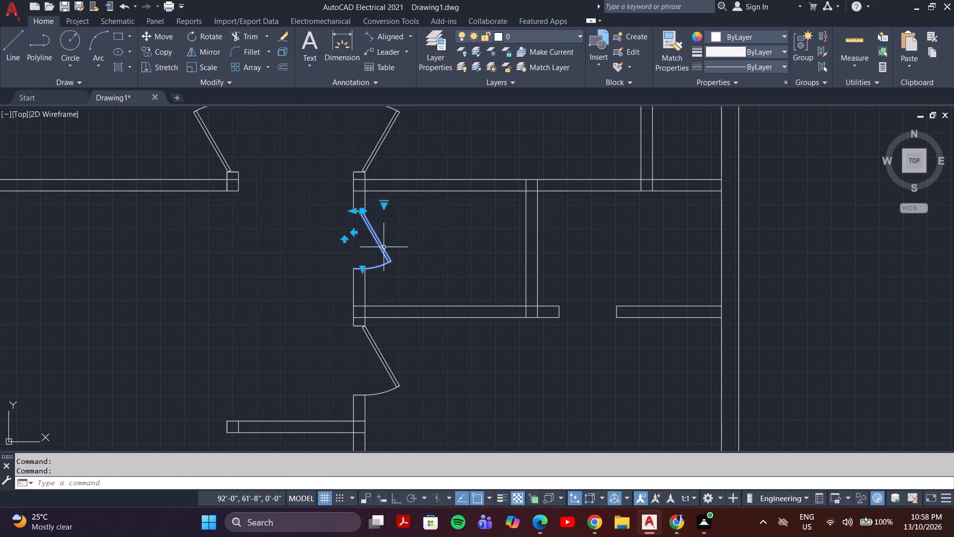
scroll(384, 247, down, 2)
middle_drag(422, 307, 424, 245)
middle_drag(418, 265, 416, 255)
key(Escape)
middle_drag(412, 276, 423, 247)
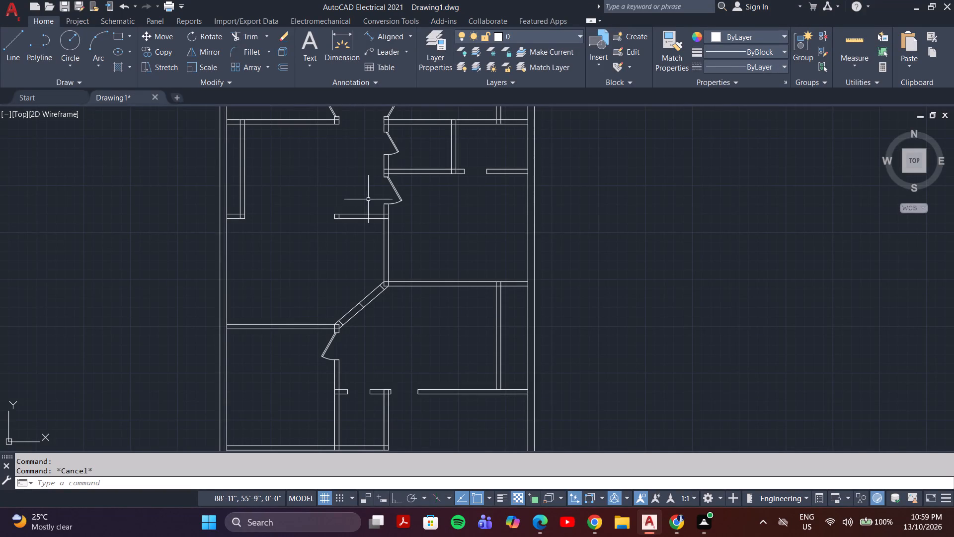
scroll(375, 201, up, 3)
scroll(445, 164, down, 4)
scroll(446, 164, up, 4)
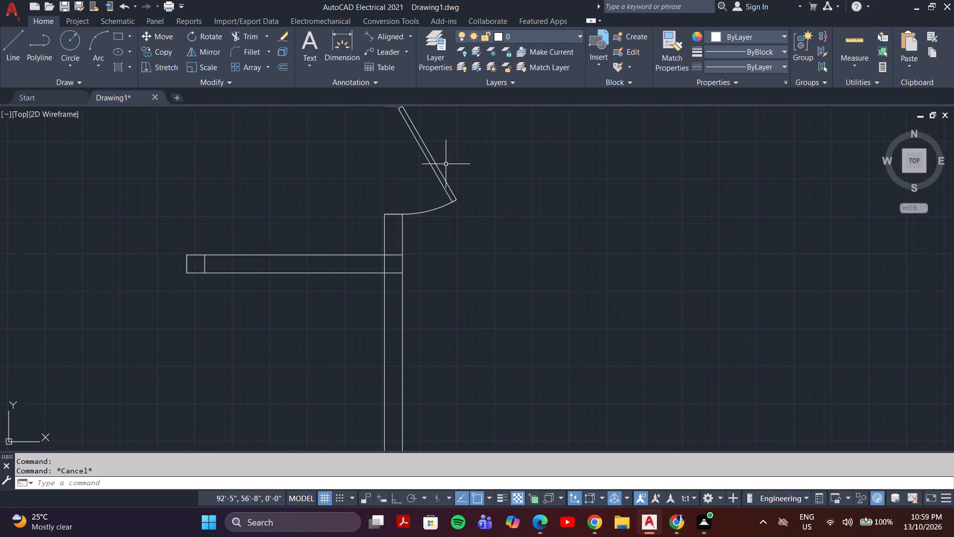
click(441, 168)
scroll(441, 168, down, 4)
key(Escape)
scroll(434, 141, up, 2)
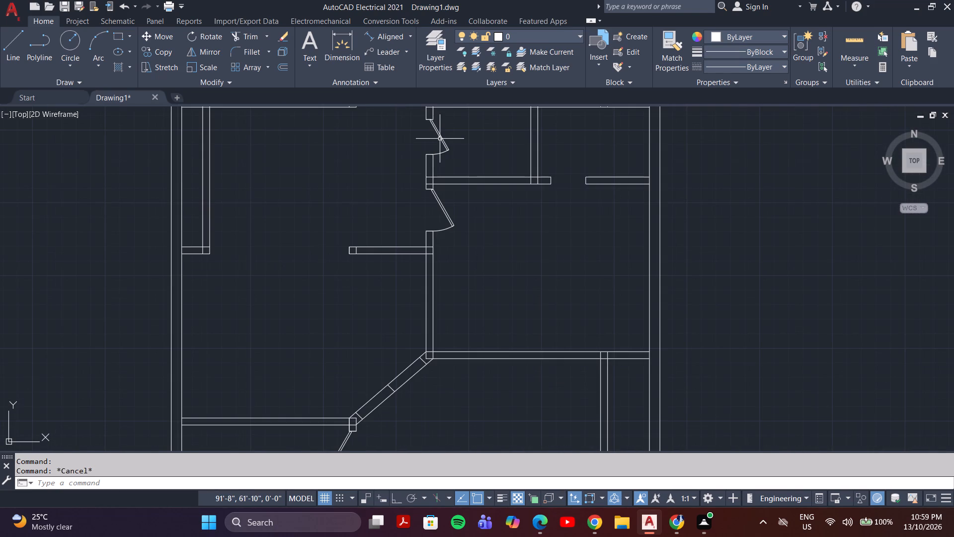
Copy the smaller east-wall door by its north jamb-line's west end to the narrow opening in the southern partition.
click(440, 139)
key(c)
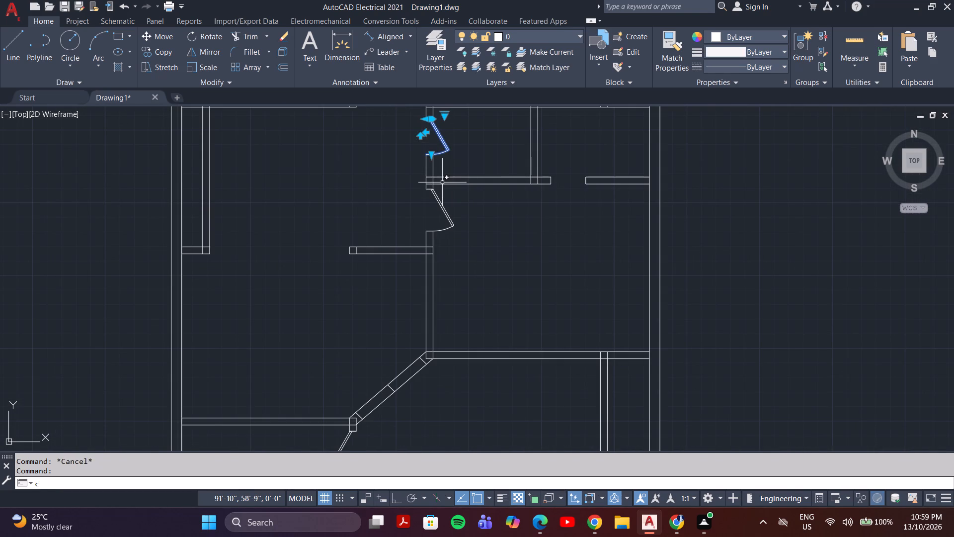
key(o)
key(Return)
middle_drag(435, 152, 434, 228)
scroll(424, 208, up, 2)
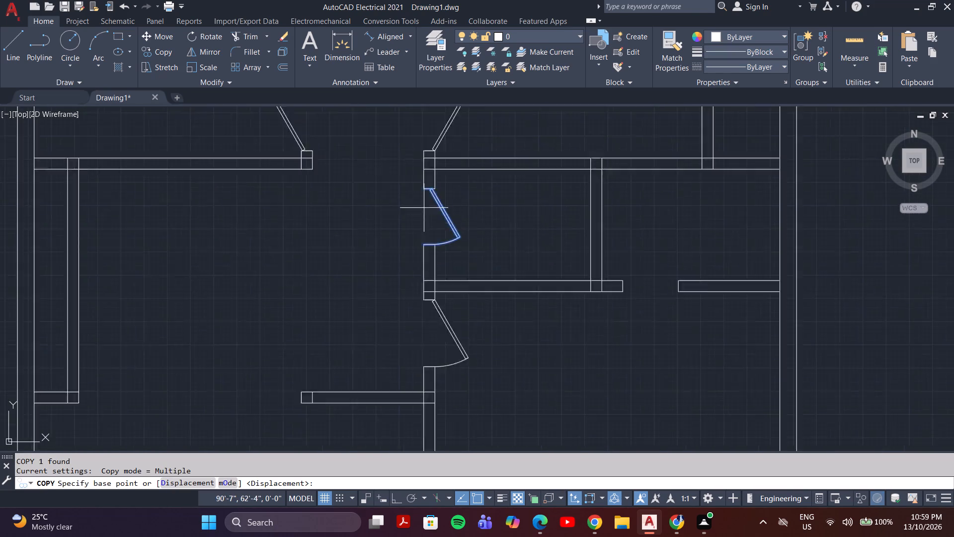
scroll(424, 208, up, 2)
click(413, 127)
middle_drag(419, 278, 419, 224)
scroll(413, 218, down, 5)
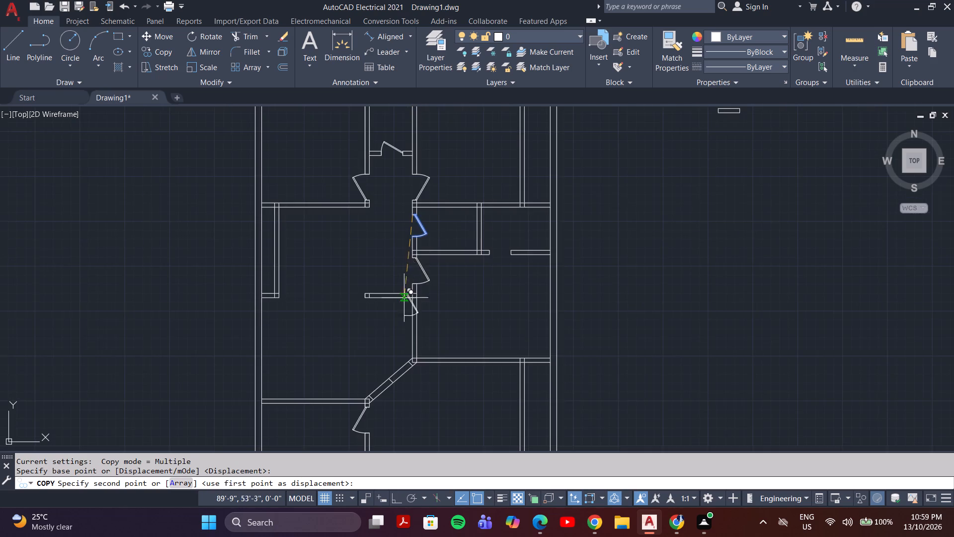
middle_drag(411, 349, 412, 241)
scroll(407, 330, up, 2)
scroll(339, 395, up, 3)
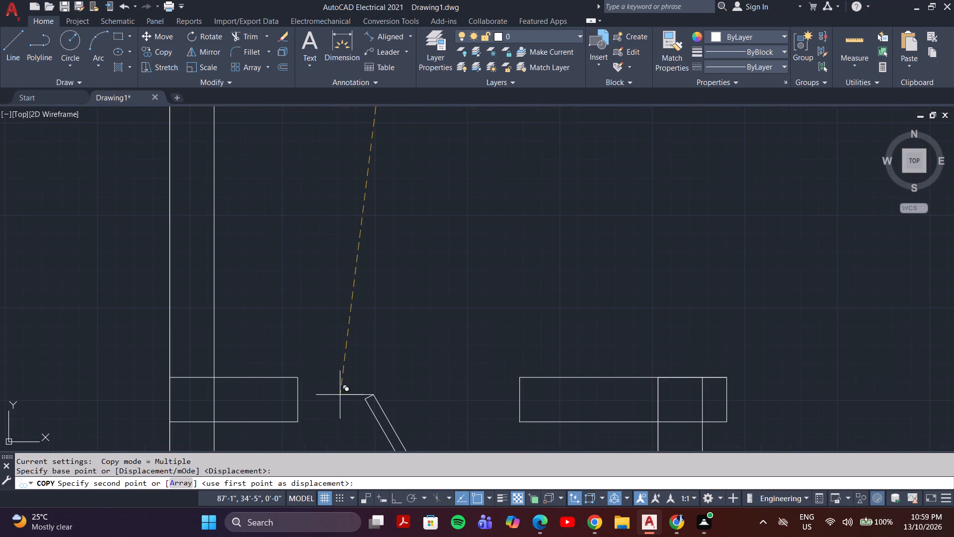
click(346, 372)
key(Escape)
Place the door copy within the narrow opening and rotate it 90° clockwise about its jamb-line's west end, using Ortho.
click(392, 362)
click(371, 395)
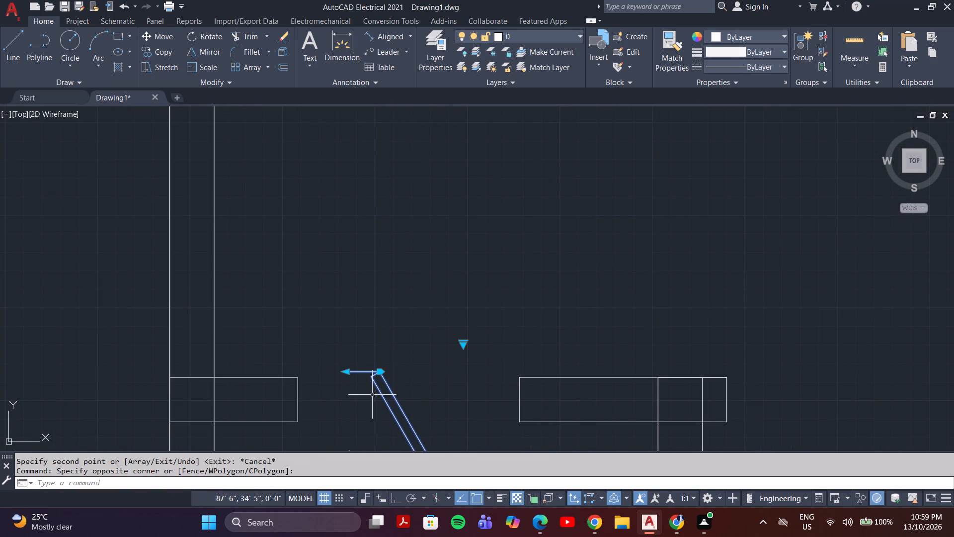
text(ro)
key(Return)
scroll(372, 350, up, 1)
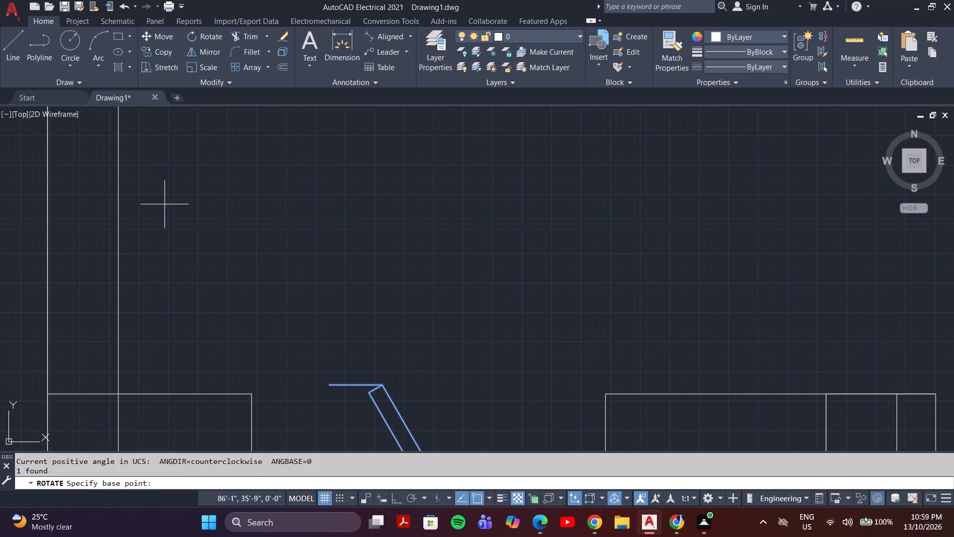
middle_drag(428, 426, 406, 303)
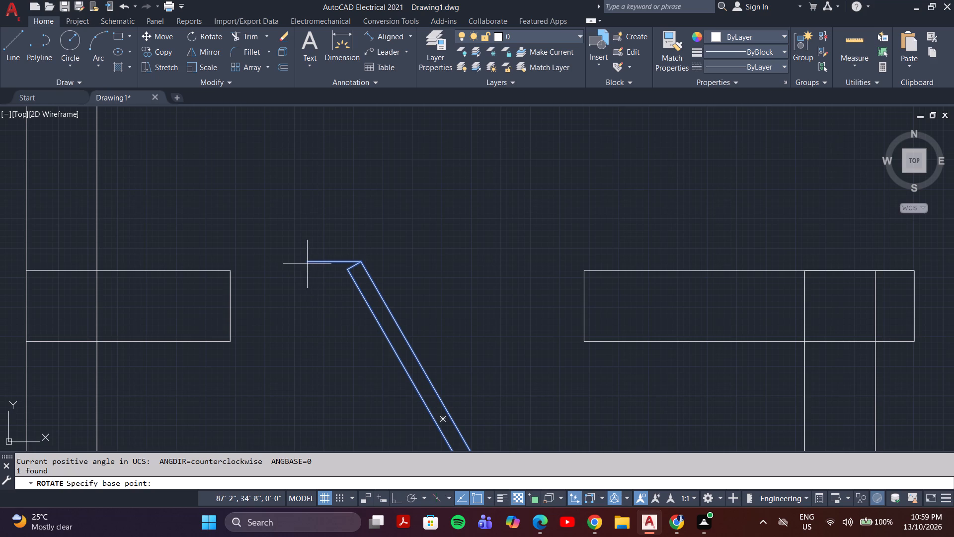
click(311, 261)
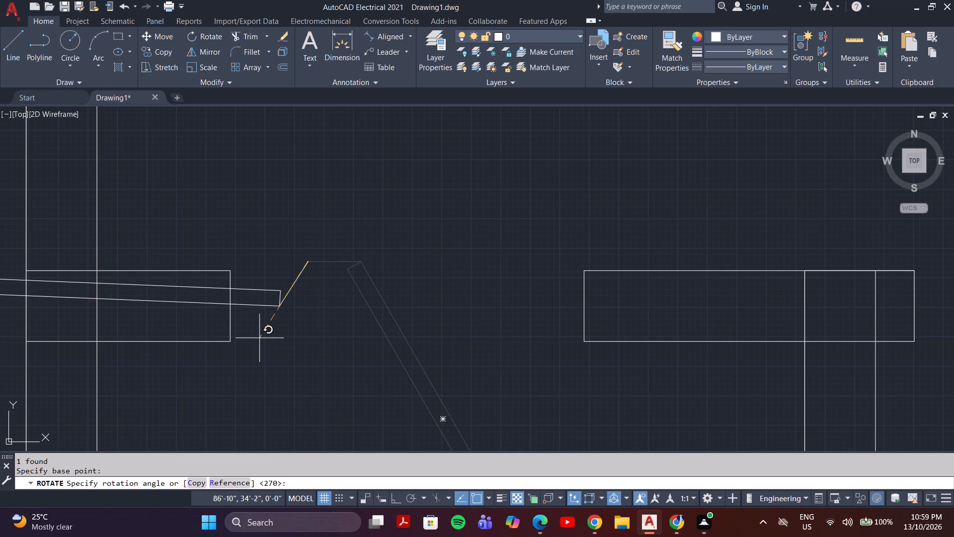
key(F8)
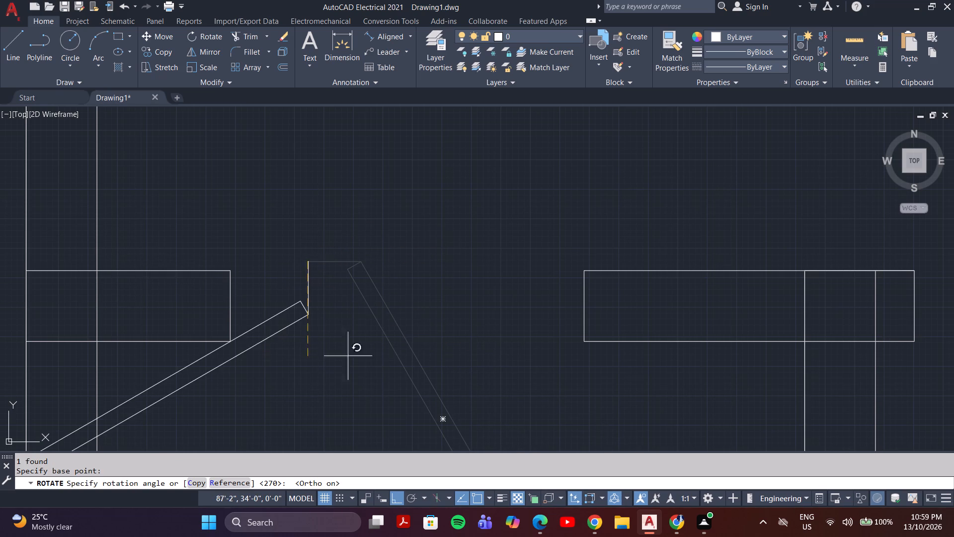
click(295, 355)
Move the rotated door by its jamb-line's north end to the narrow opening's northeast corner, with Ortho off.
drag(316, 274, 303, 295)
click(278, 344)
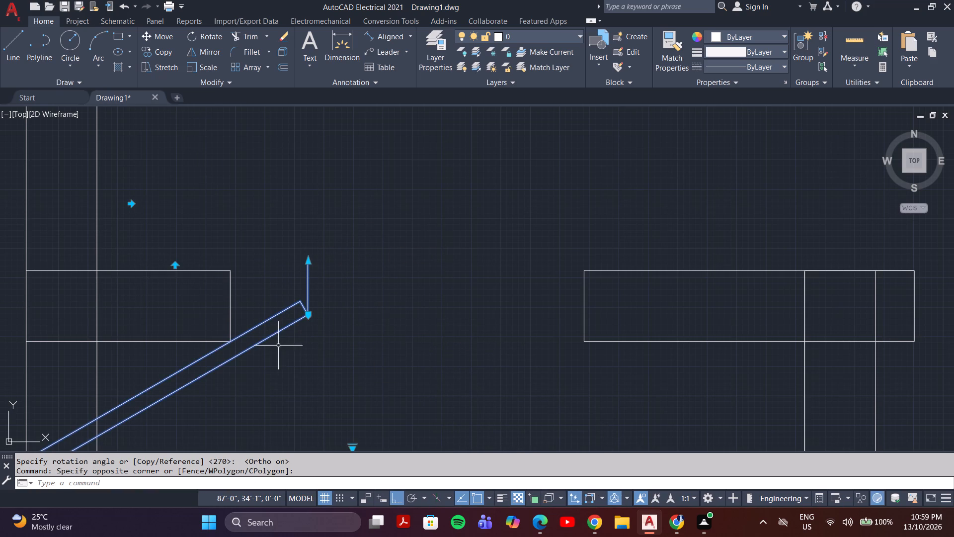
key(m)
key(Return)
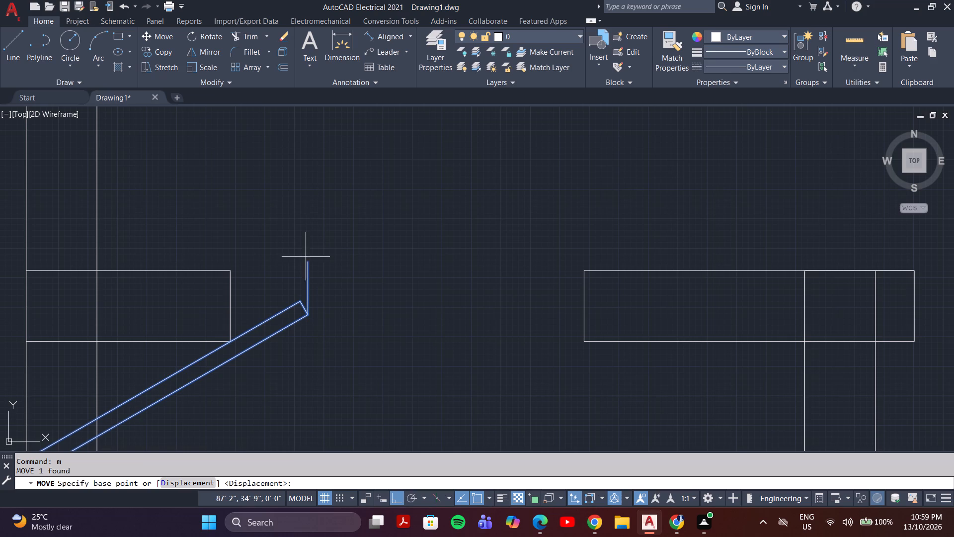
click(310, 264)
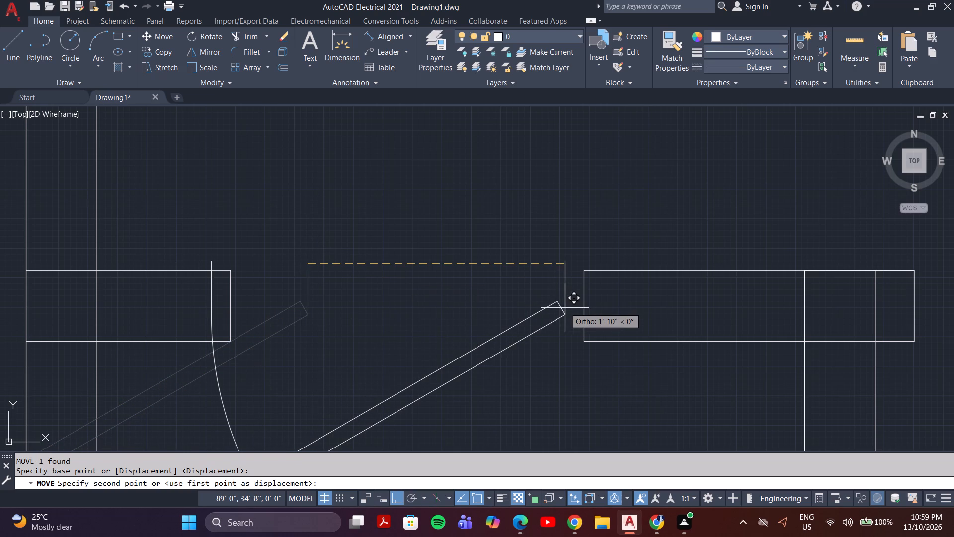
key(F8)
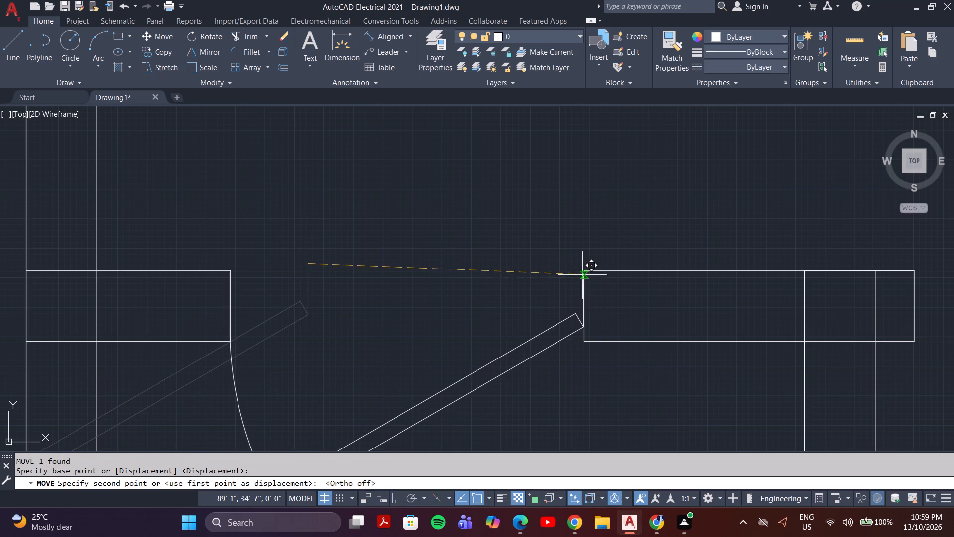
click(585, 272)
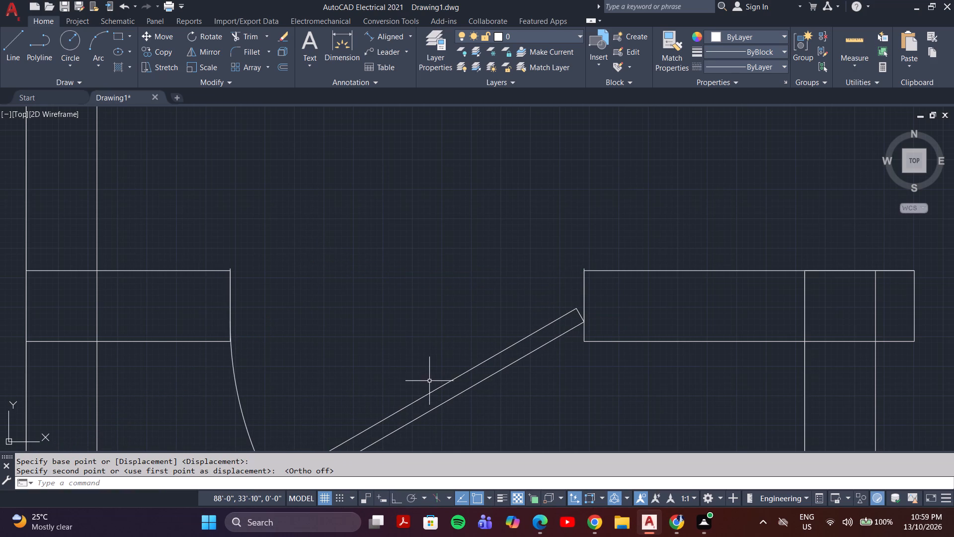
Flip the door in the southern partition's narrow opening so it hinges on the west jamb.
scroll(434, 388, up, 3)
scroll(434, 387, down, 4)
click(436, 387)
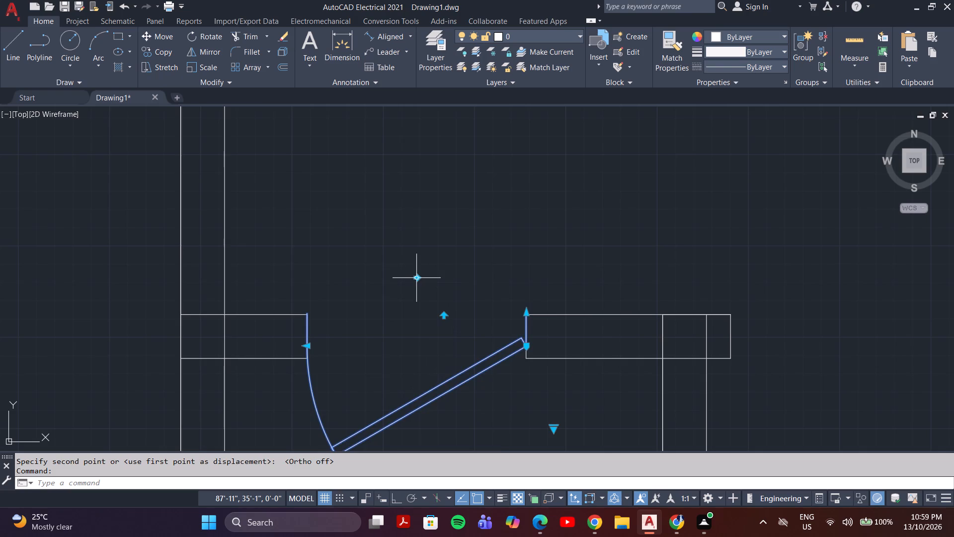
click(418, 280)
scroll(442, 308, down, 3)
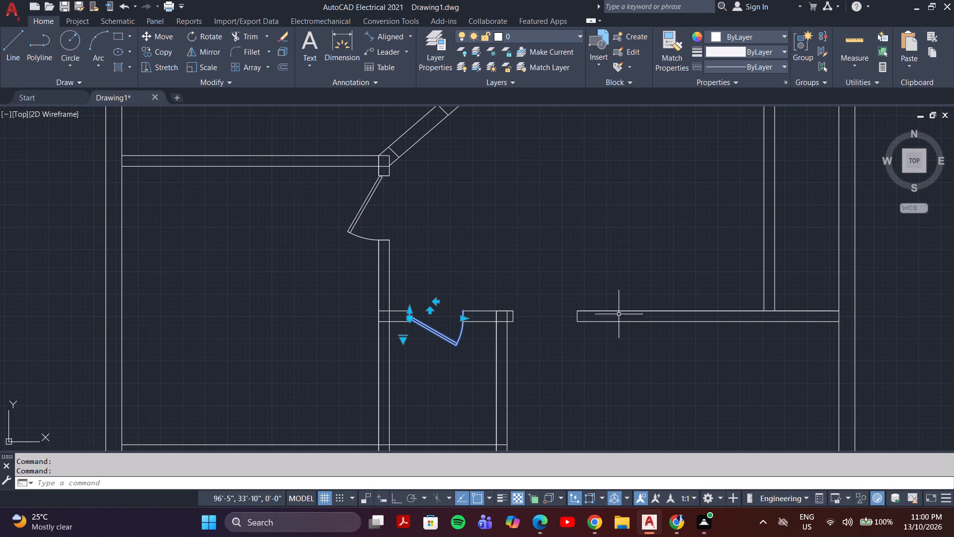
scroll(360, 360, up, 2)
scroll(485, 267, down, 6)
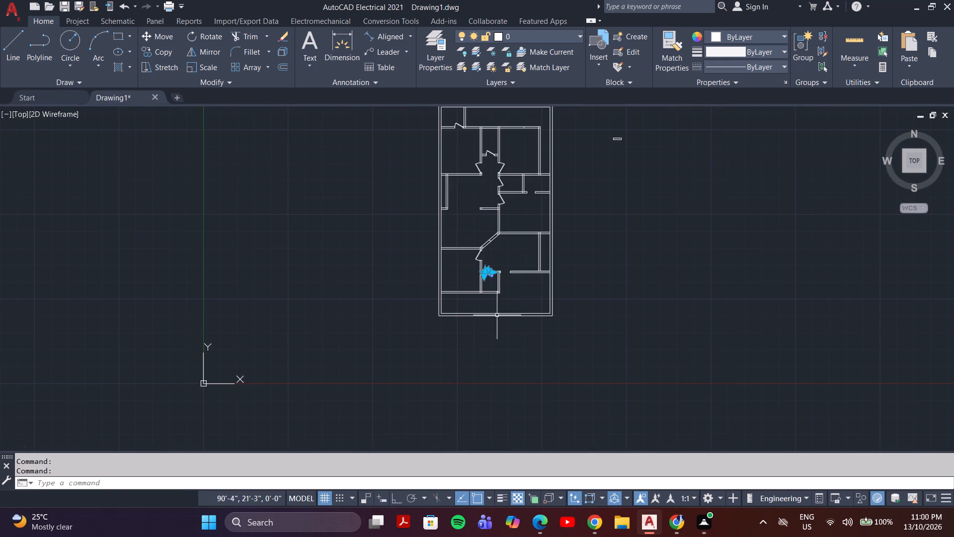
key(Escape)
Copy the corridor's southernmost east-wall door by its north jamb-line's west end to the open area northwest of the diagonal wall.
scroll(512, 290, up, 2)
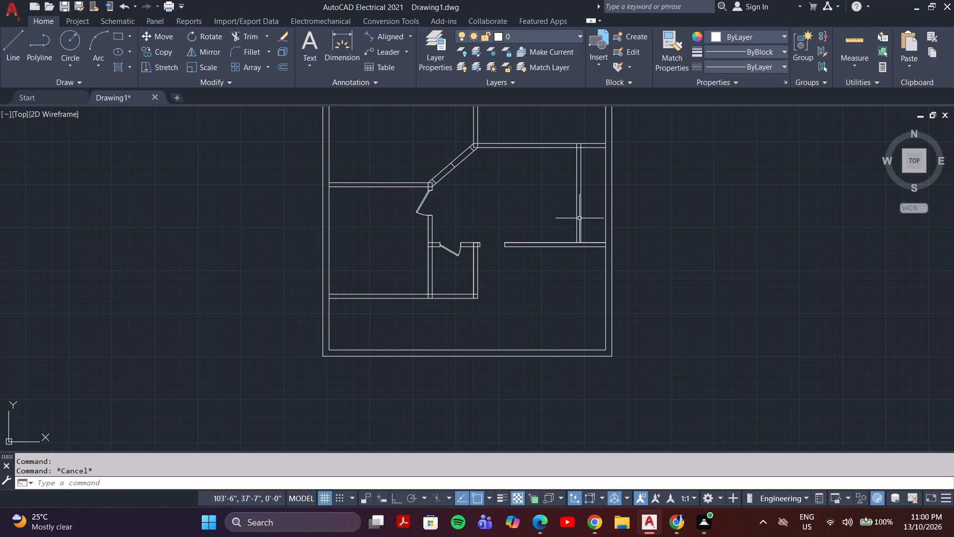
middle_drag(477, 205, 489, 307)
scroll(489, 299, down, 2)
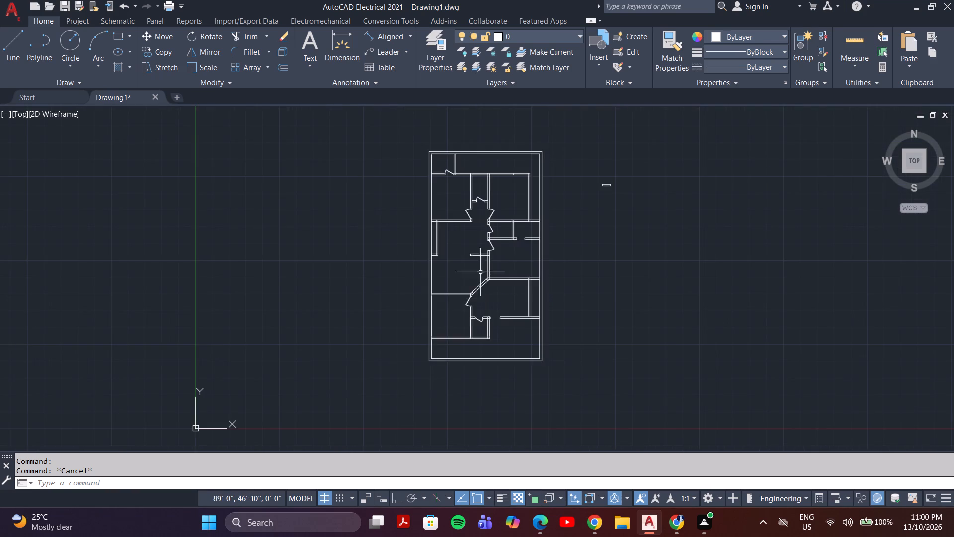
middle_drag(476, 247, 477, 290)
scroll(477, 299, up, 3)
middle_drag(484, 315, 497, 253)
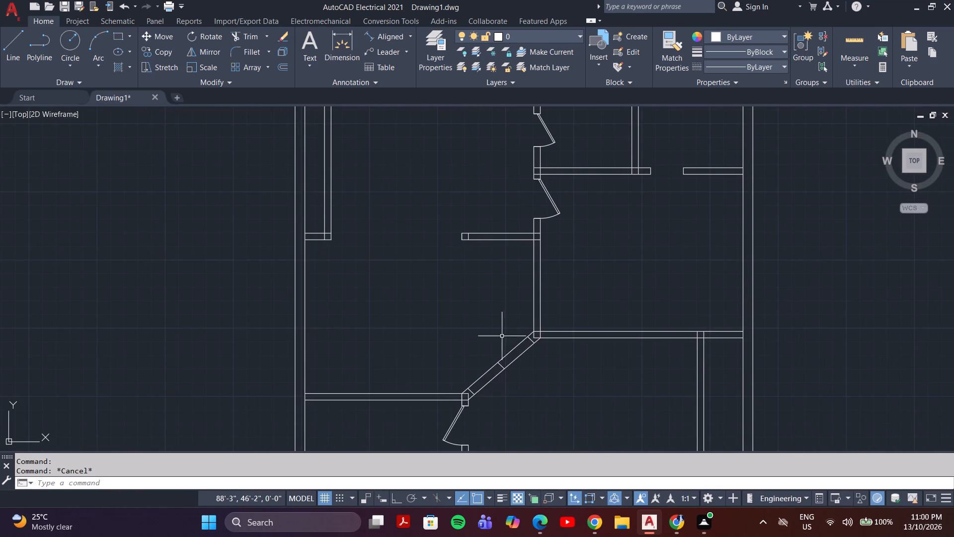
middle_drag(503, 328, 495, 292)
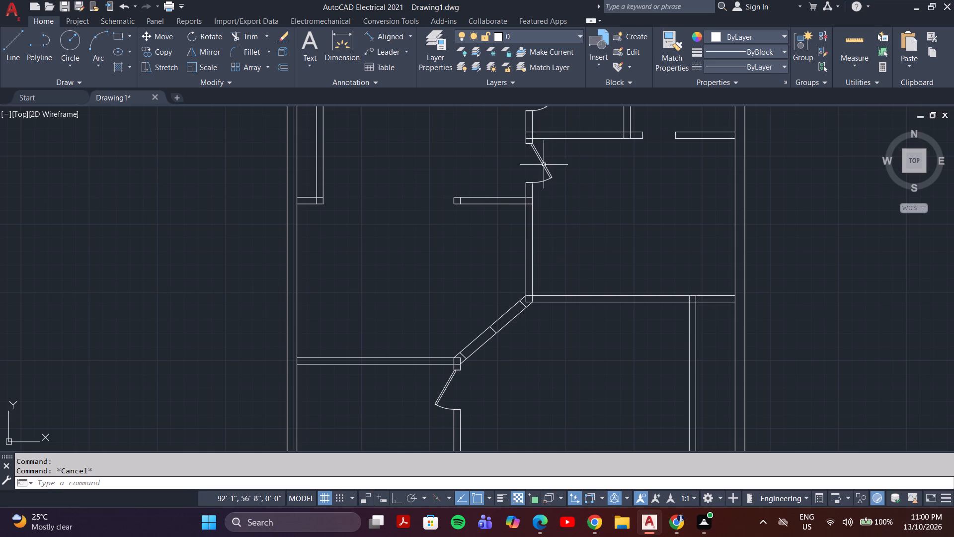
click(543, 166)
key(c)
key(o)
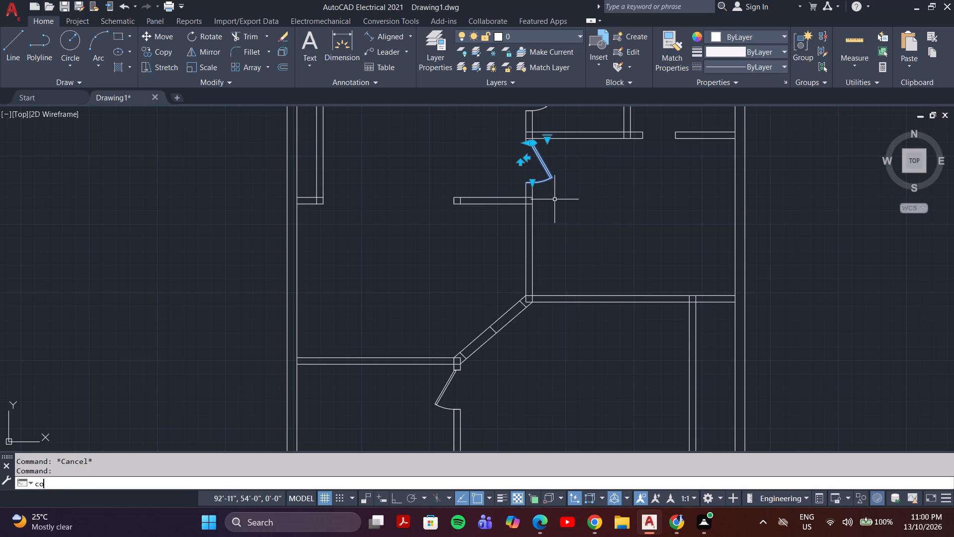
key(Return)
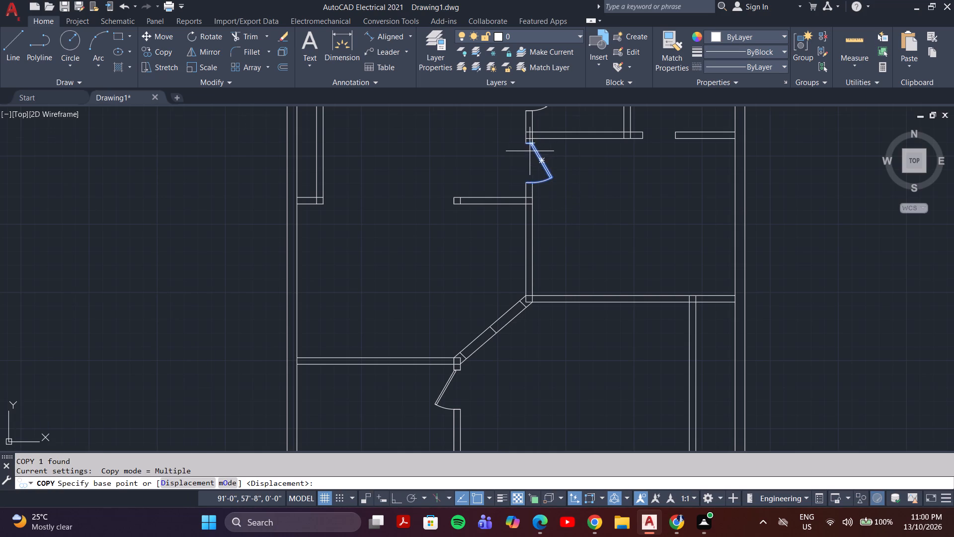
scroll(530, 151, up, 6)
middle_drag(509, 127, 516, 276)
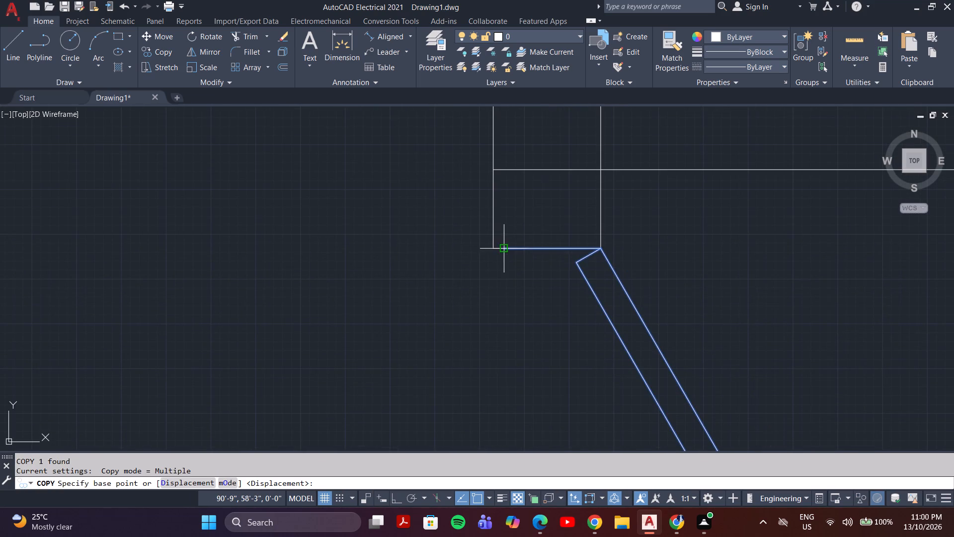
click(501, 244)
scroll(430, 311, down, 1)
middle_drag(430, 310, 382, 248)
scroll(381, 248, down, 4)
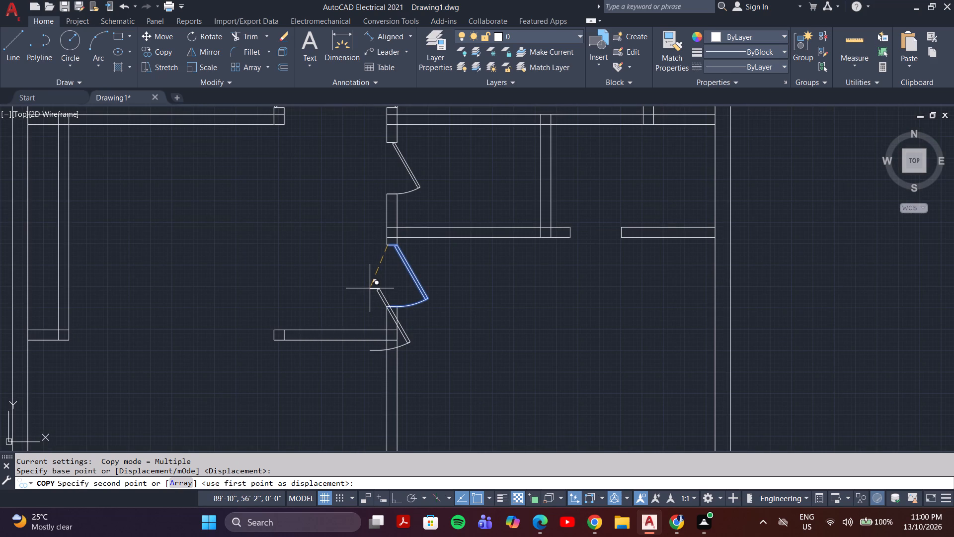
middle_drag(370, 288, 433, 237)
middle_drag(409, 317, 445, 242)
scroll(440, 265, down, 3)
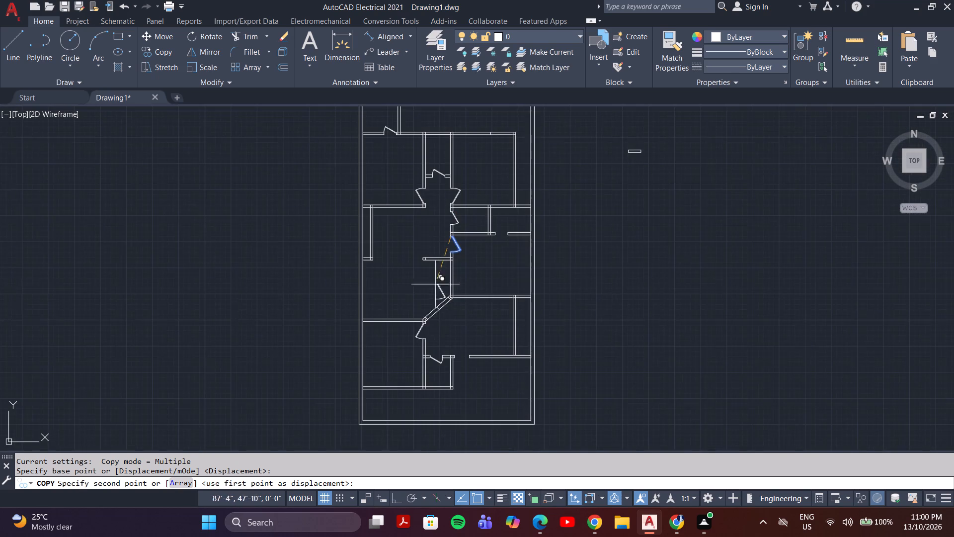
click(422, 291)
key(Escape)
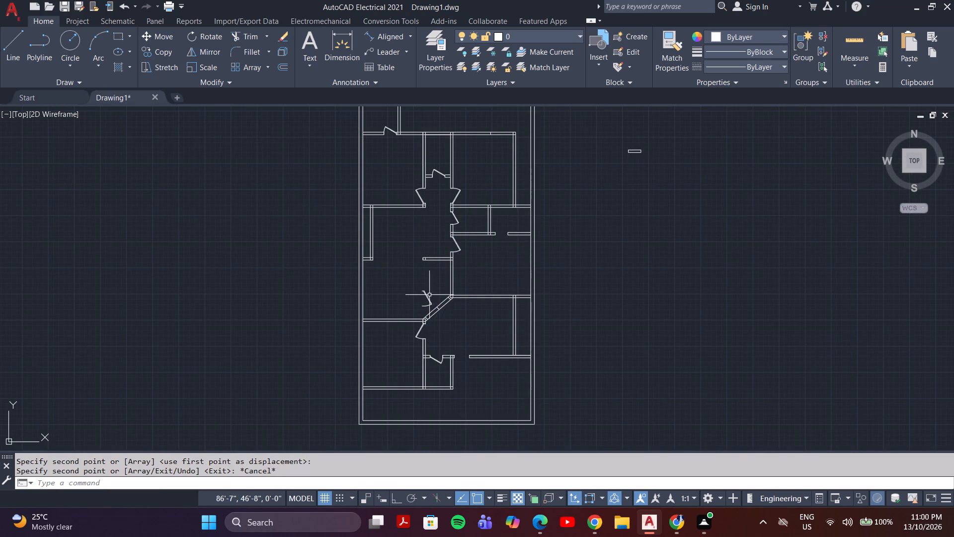
Rotate the copied door by about 123° about its jamb-line's west end, roughly toward the diagonal wall's direction.
click(428, 295)
key(r)
key(o)
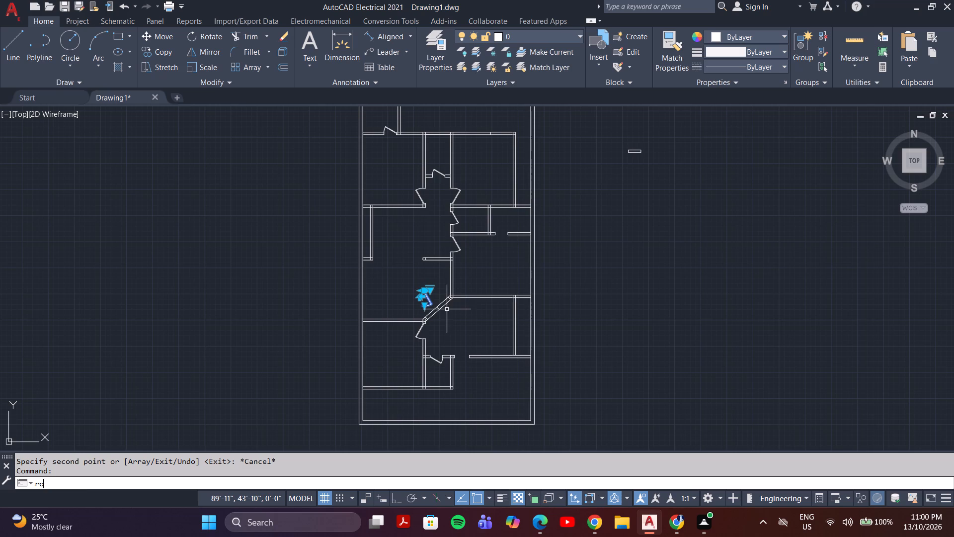
key(Return)
scroll(447, 300, up, 4)
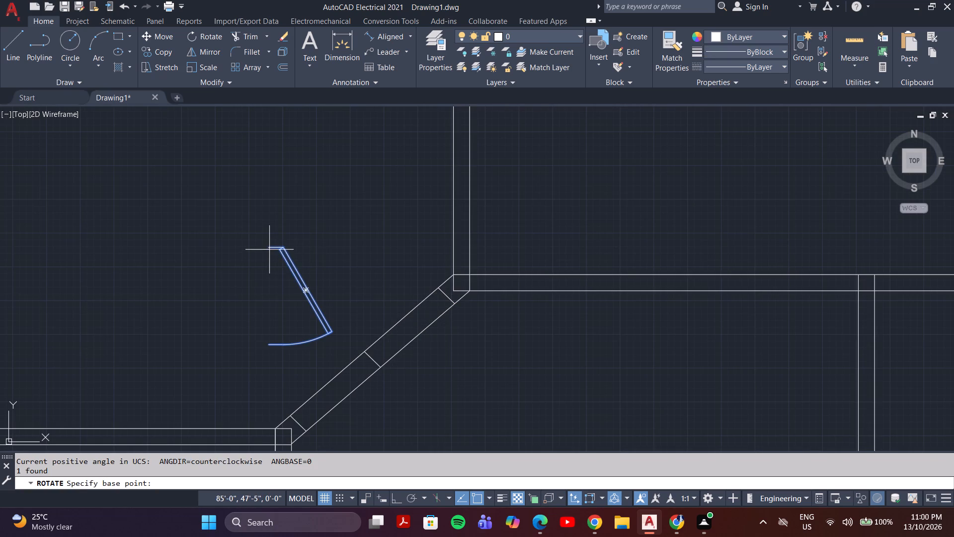
click(269, 248)
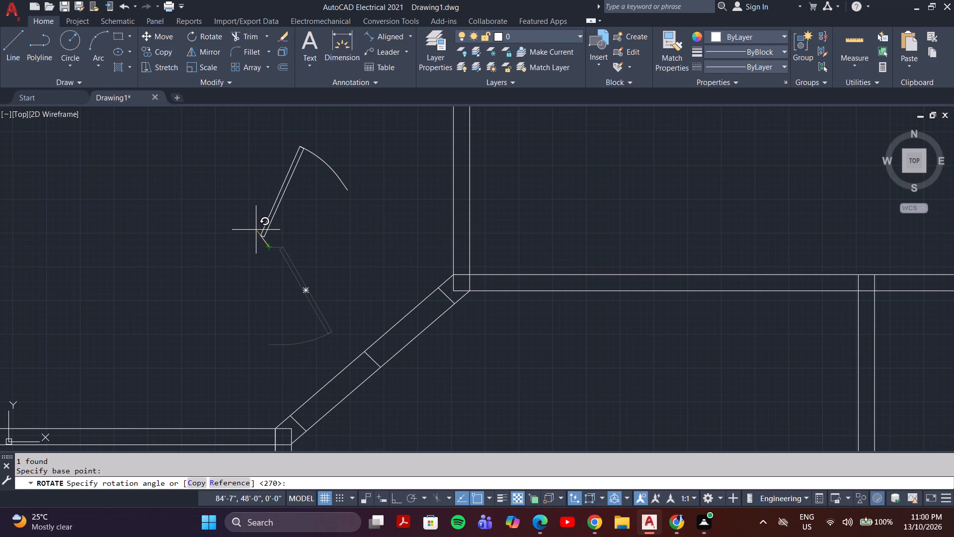
click(258, 231)
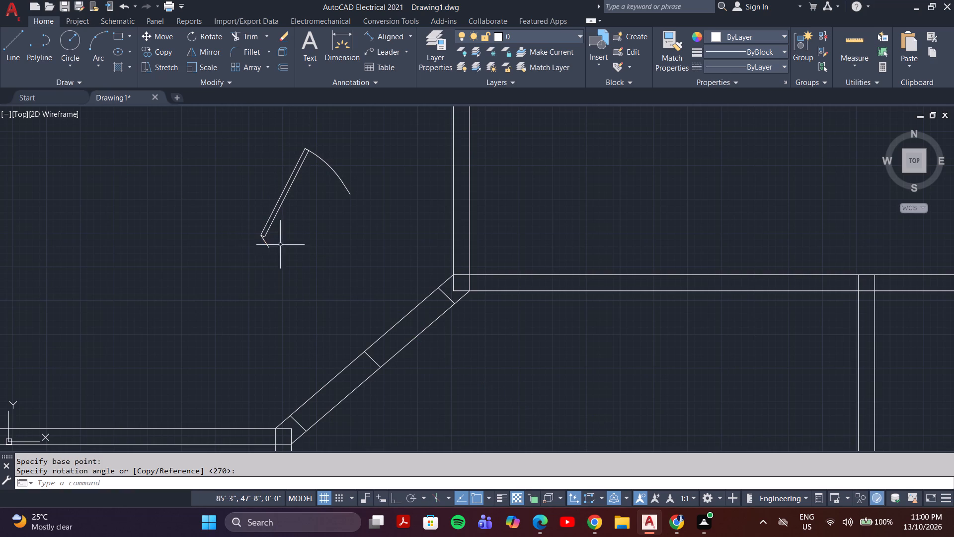
Move the rotated door by its jamb-line's free end to the southeast end of the diagonal wall's southwestern jamb line.
click(266, 232)
key(m)
key(Return)
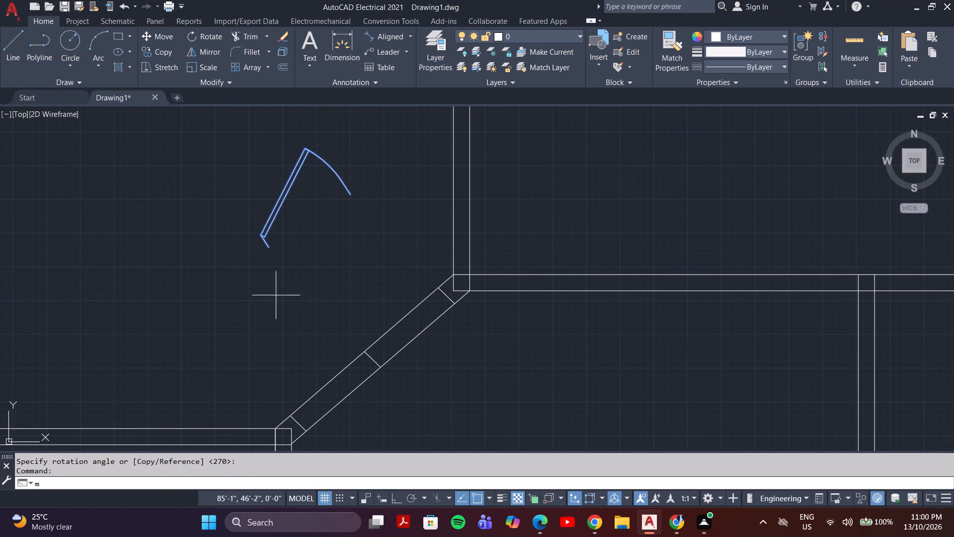
click(268, 247)
scroll(294, 445, up, 4)
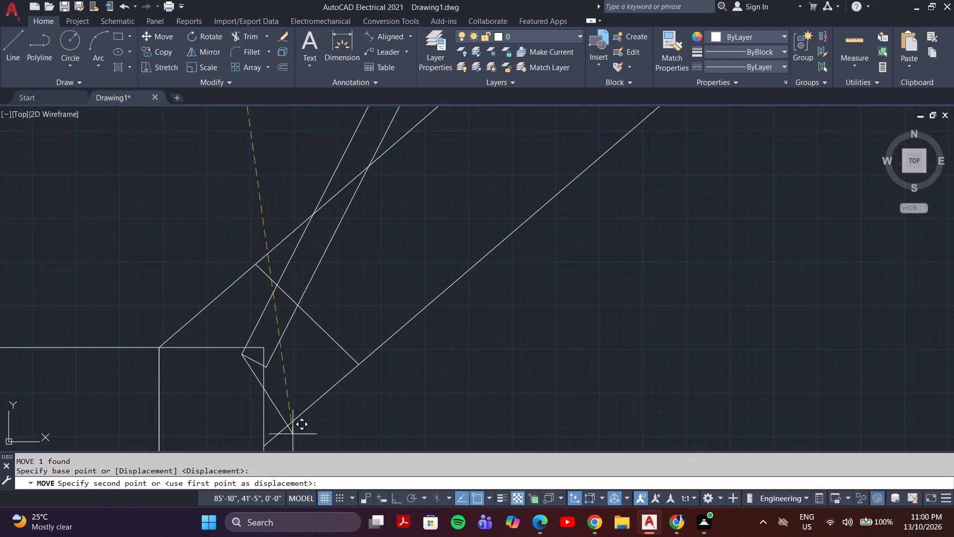
scroll(291, 360, down, 2)
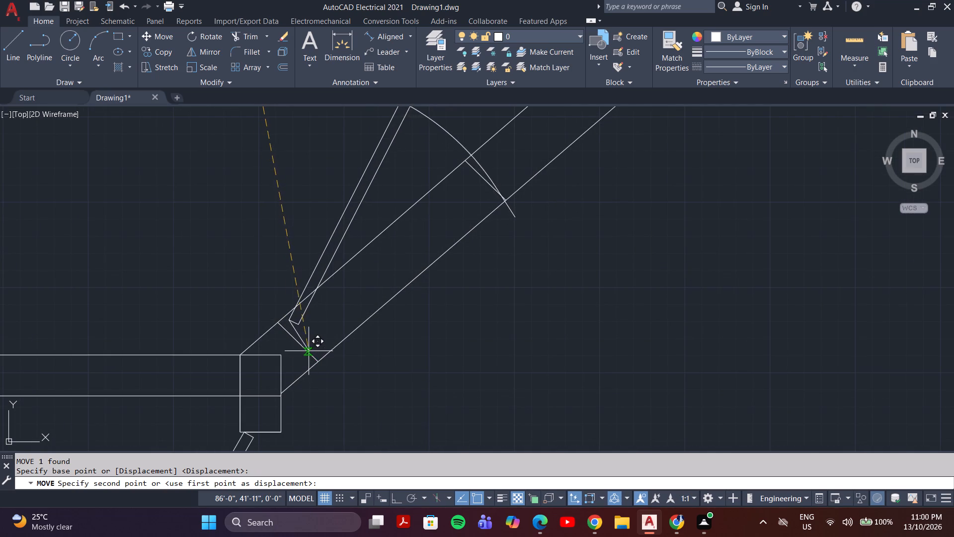
click(316, 363)
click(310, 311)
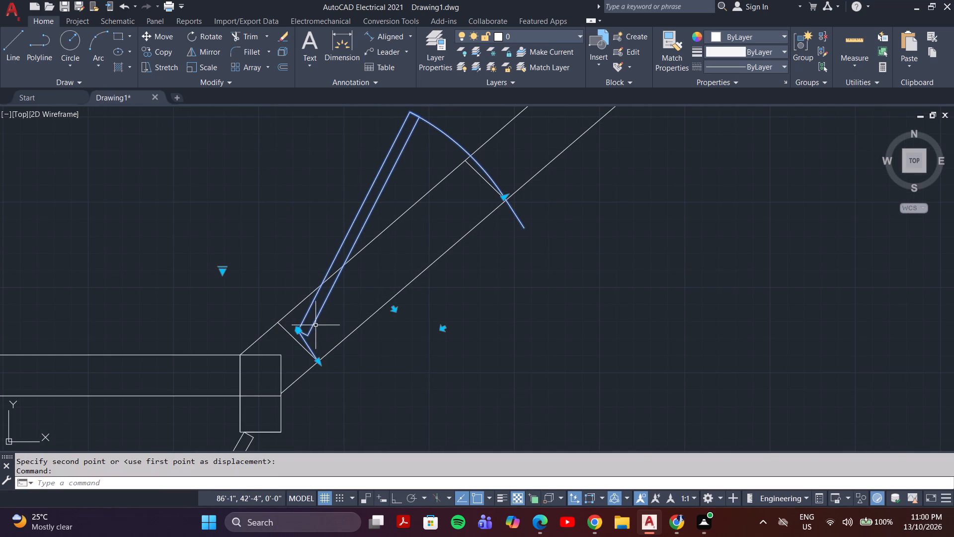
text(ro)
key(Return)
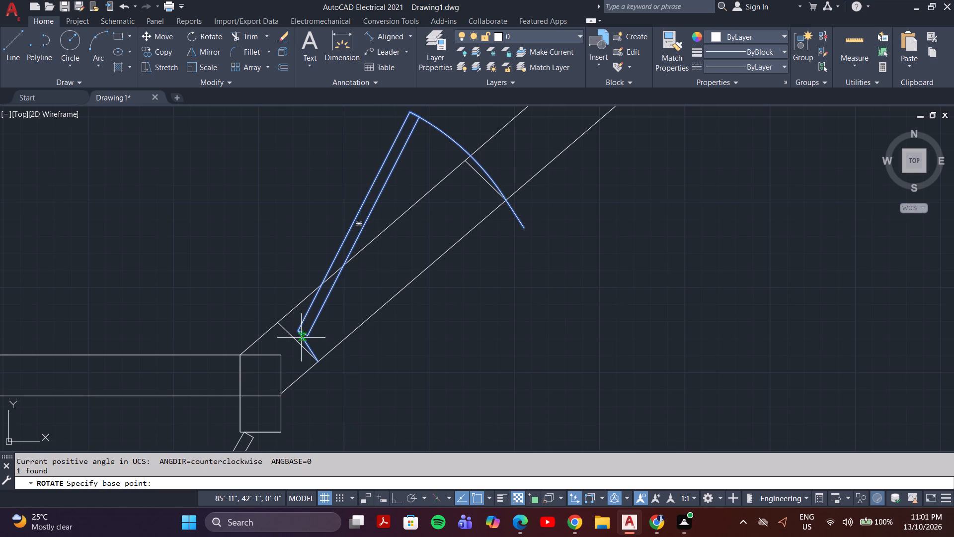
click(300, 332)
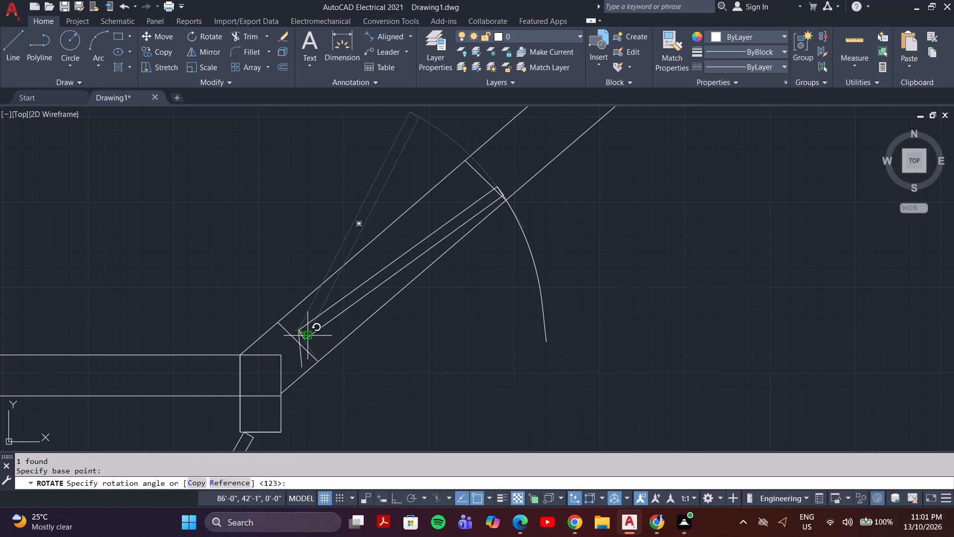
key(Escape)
Rotate the copied door about its jamb-line's southeast end so its jamb line lies along the diagonal wall's southwestern jamb line.
scroll(309, 352, up, 3)
click(309, 348)
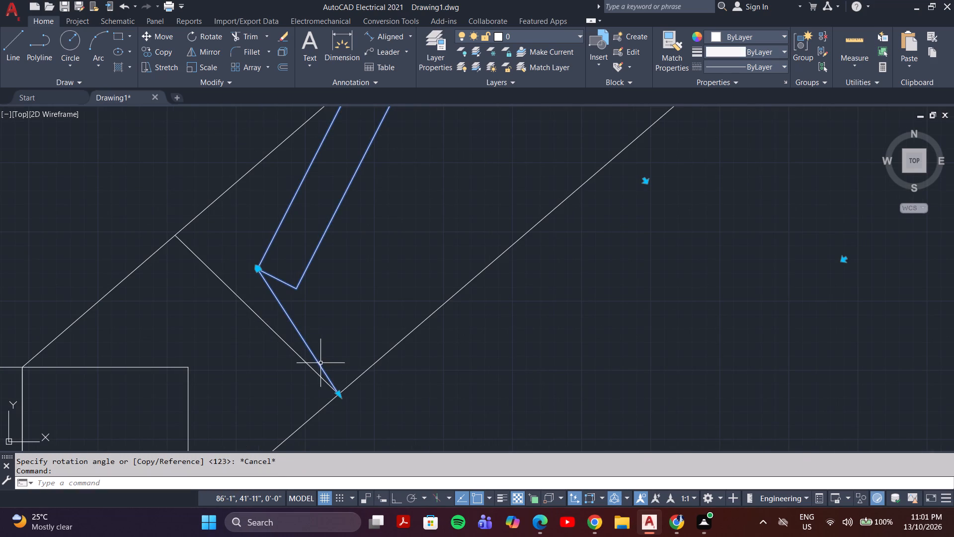
text(ro)
key(Return)
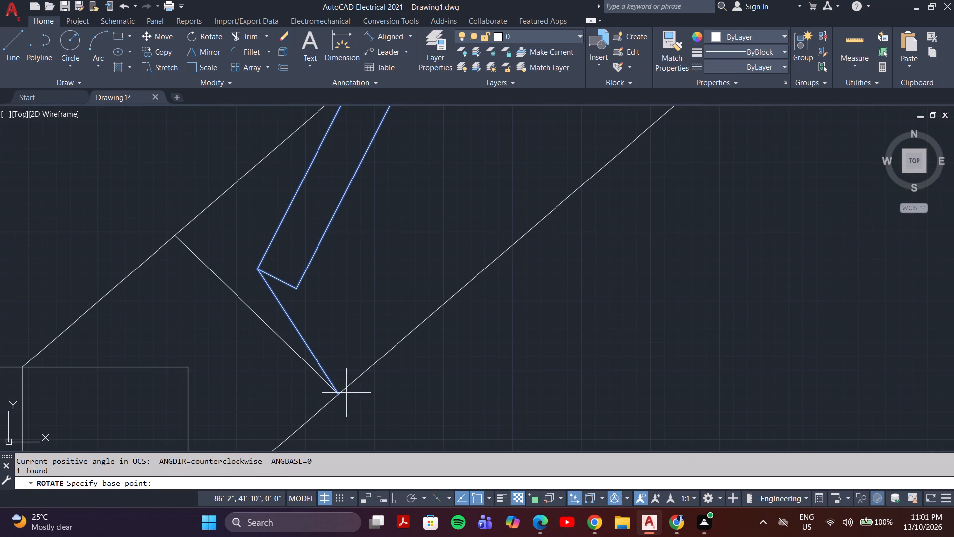
click(339, 392)
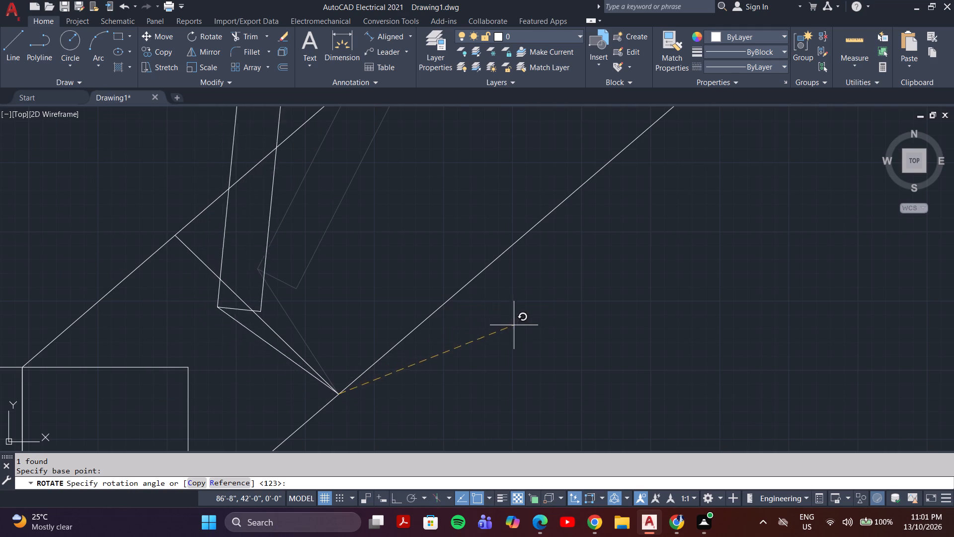
click(527, 352)
scroll(469, 268, down, 2)
middle_drag(469, 268, 405, 405)
scroll(390, 371, down, 2)
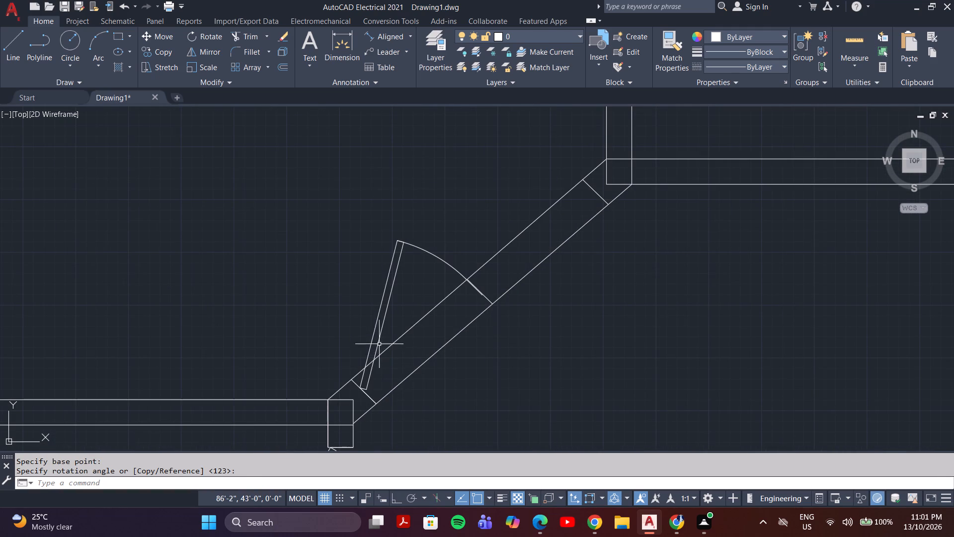
Mirror the rotated door across the diagonal opening's mid-line to form a double door, keeping the original leaf.
click(373, 335)
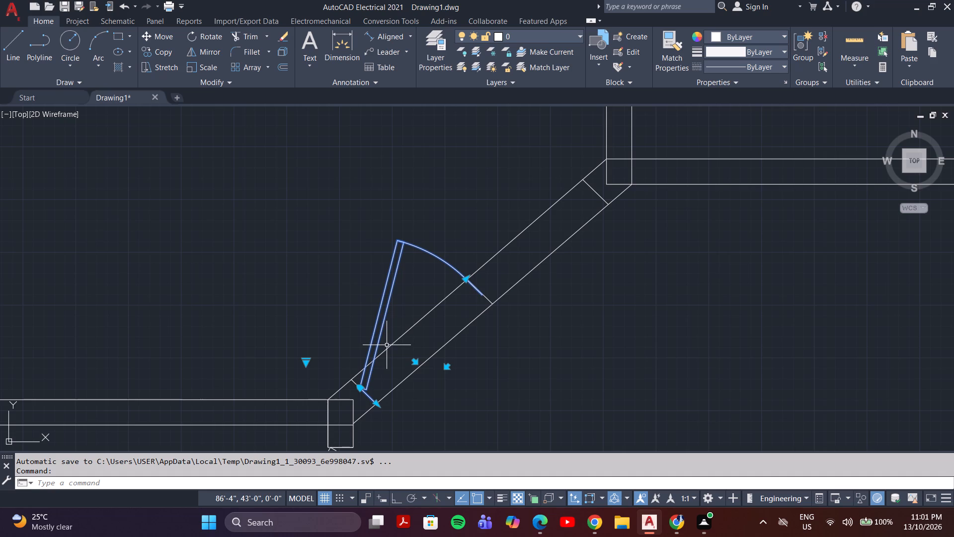
text(mi)
key(Return)
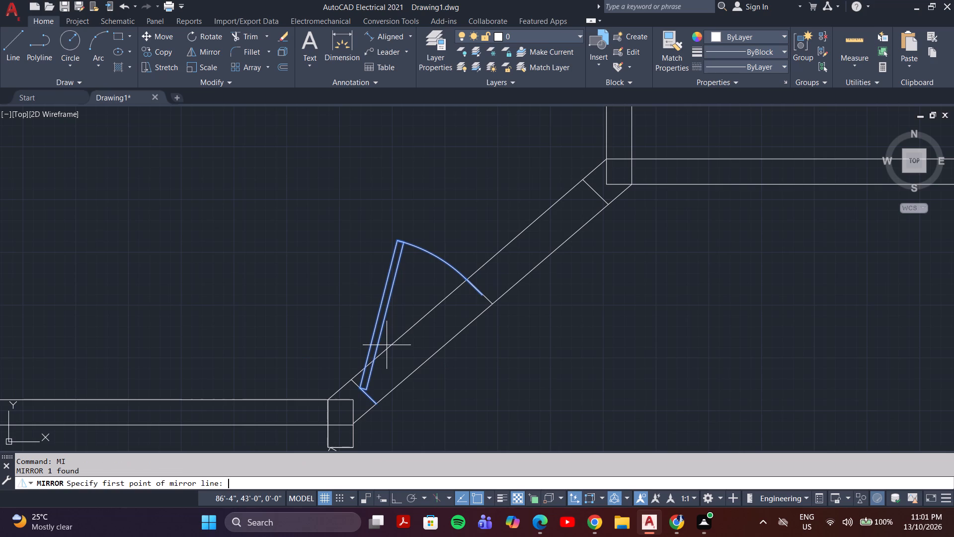
scroll(486, 285, up, 2)
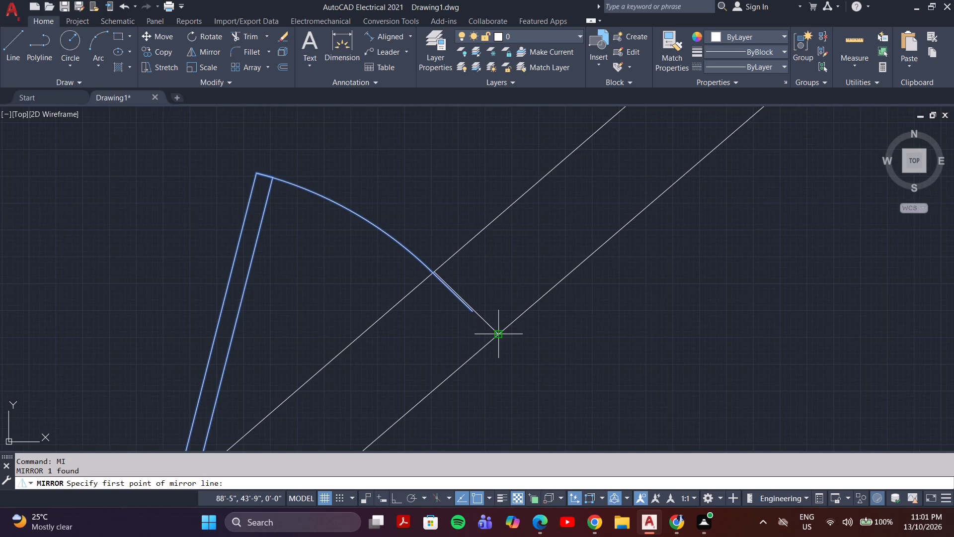
click(500, 334)
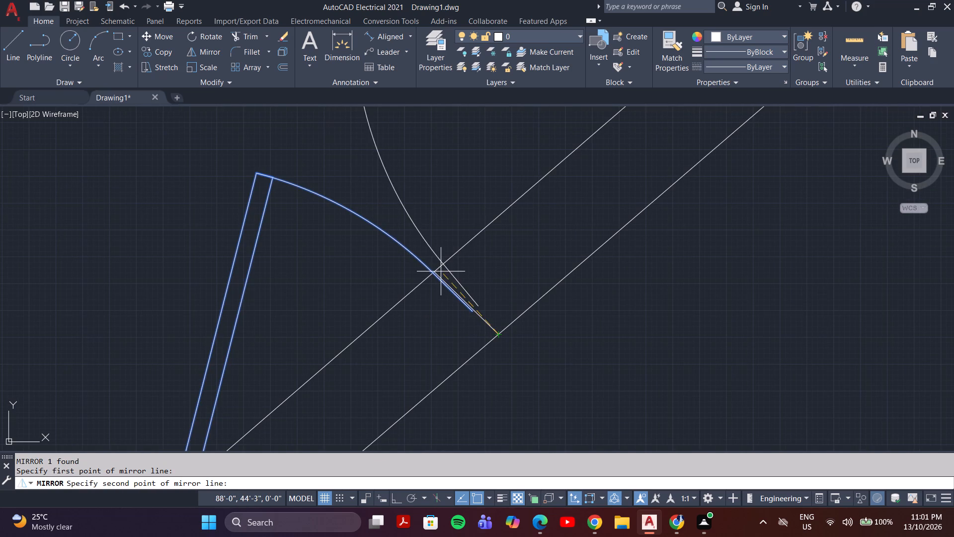
click(431, 271)
scroll(438, 273, down, 4)
scroll(478, 264, up, 2)
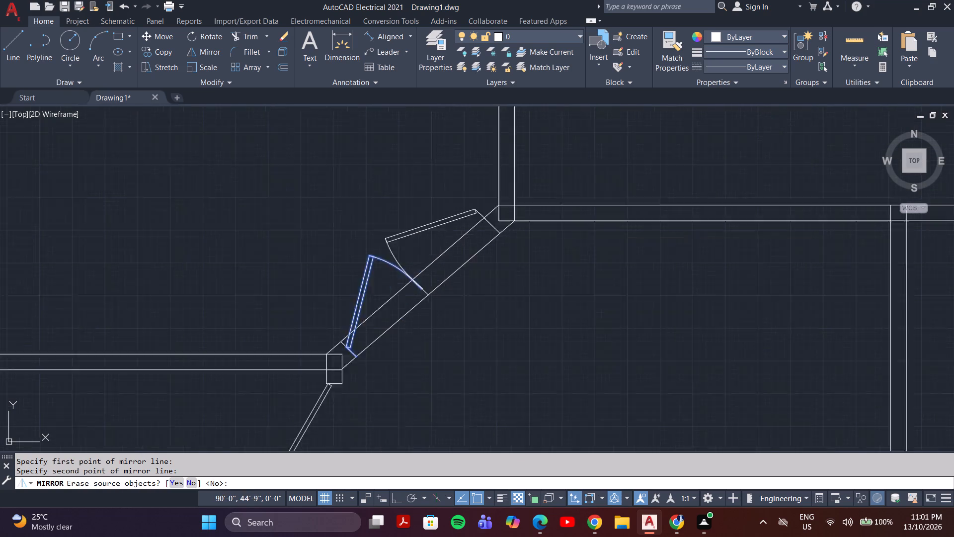
scroll(478, 264, up, 2)
middle_drag(504, 297, 500, 373)
click(482, 242)
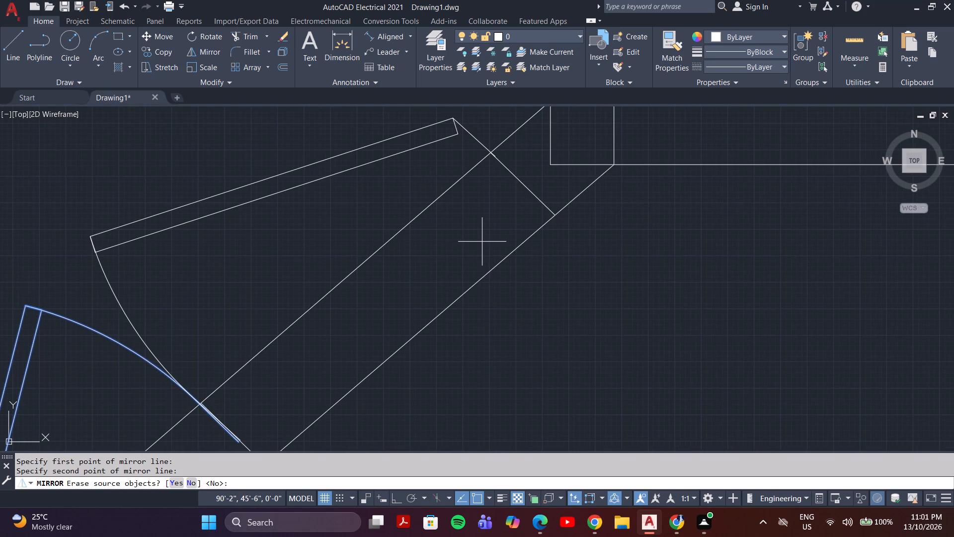
key(Return)
Trim both diagonal wall face lines across the southwestern half of the opening, including the leftover piece inside the door leaf.
scroll(479, 250, down, 4)
scroll(387, 326, up, 2)
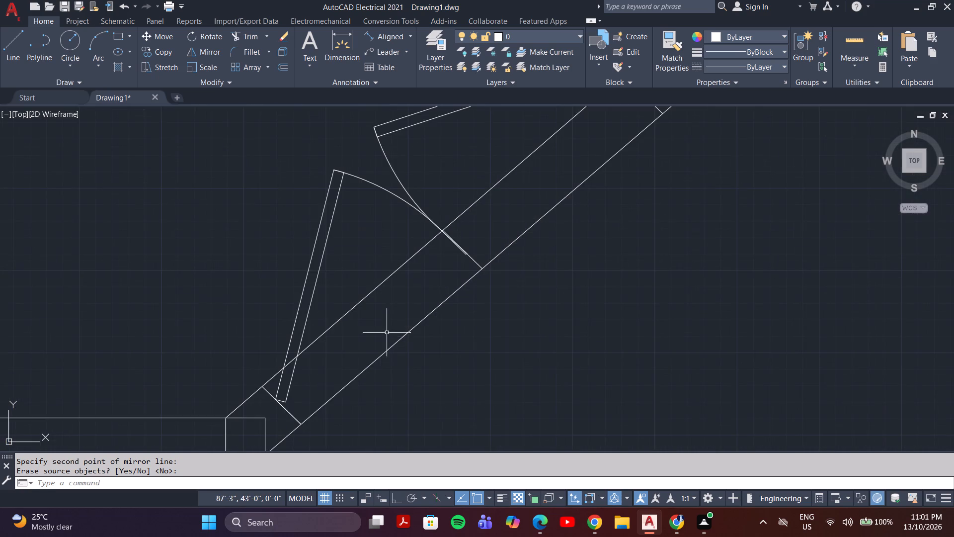
middle_drag(319, 391, 379, 352)
scroll(379, 352, up, 1)
scroll(426, 310, down, 1)
scroll(490, 317, down, 3)
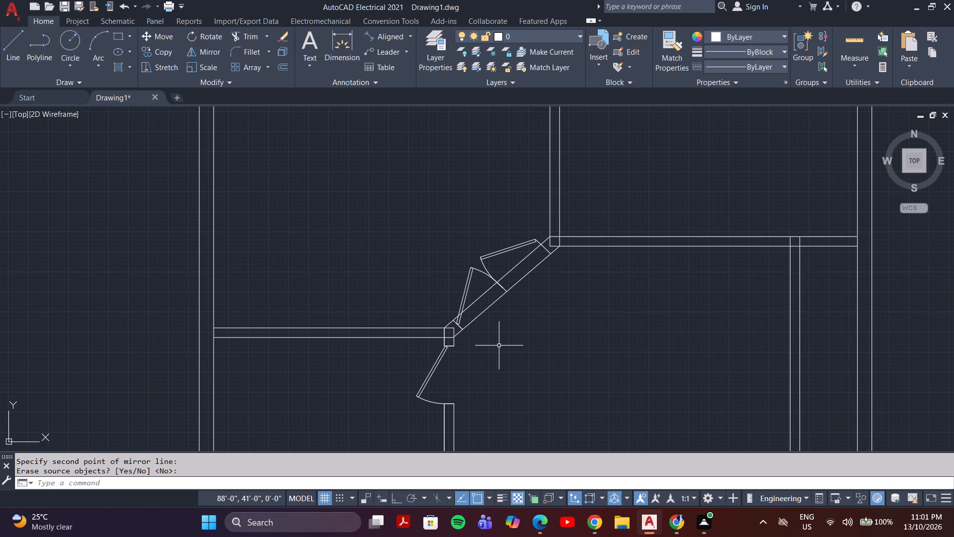
key(t)
key(r)
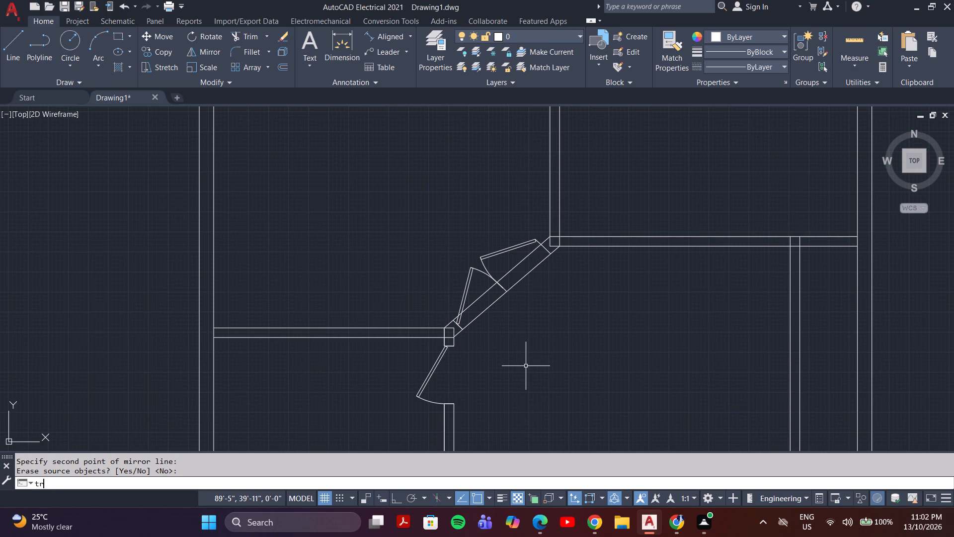
key(Return)
scroll(488, 327, up, 3)
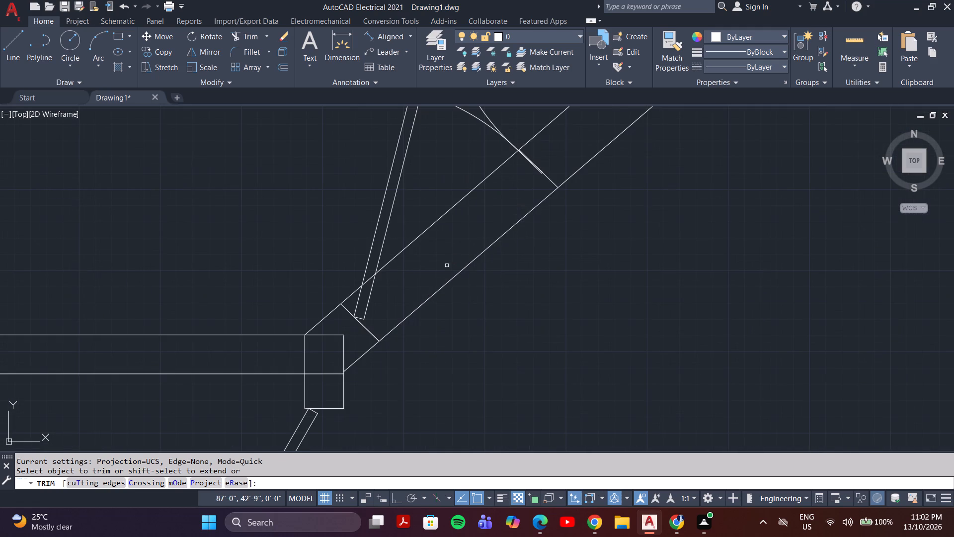
drag(474, 320, 426, 229)
click(351, 295)
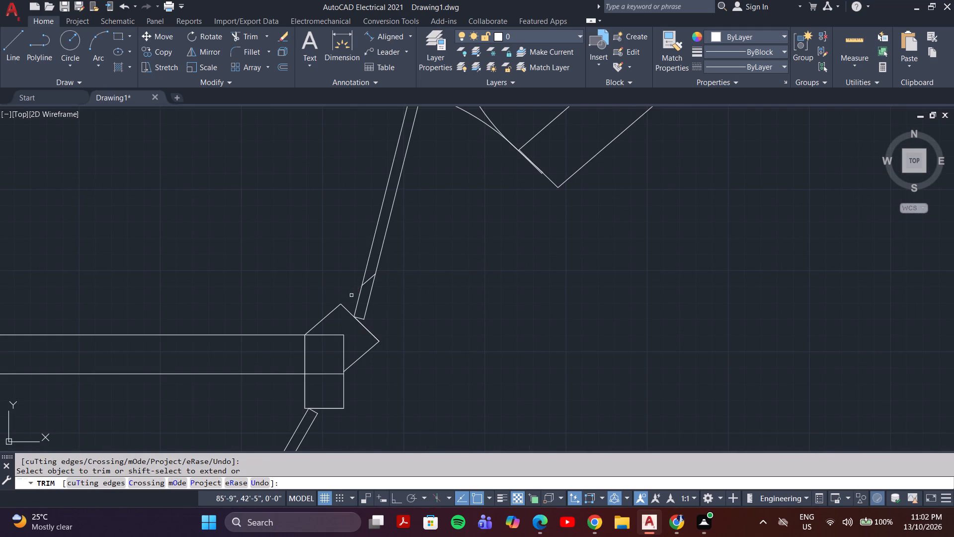
scroll(366, 287, up, 2)
click(367, 271)
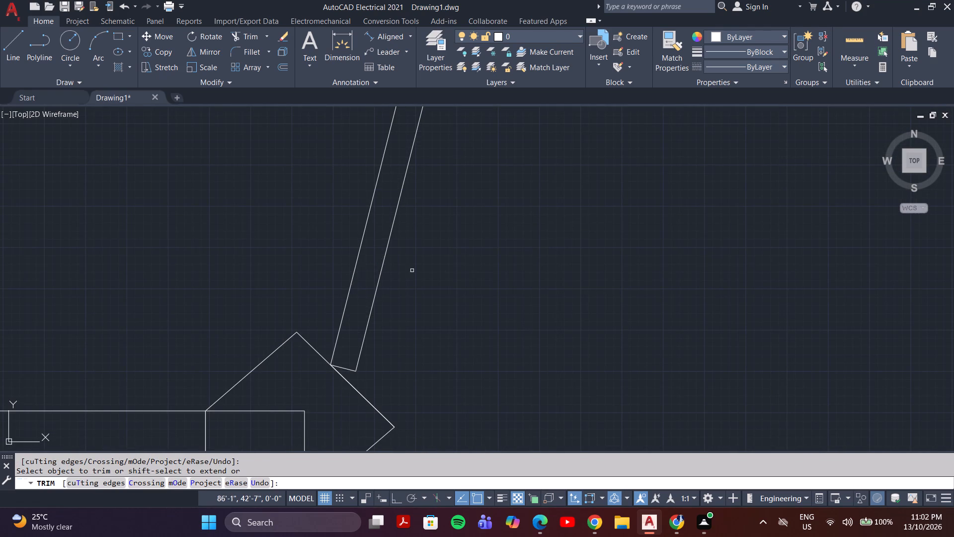
Trim both diagonal wall face lines across the northeastern half of the opening, up to the northeastern jamb line.
scroll(459, 271, down, 4)
middle_drag(551, 254, 508, 373)
drag(509, 328, 461, 306)
click(473, 309)
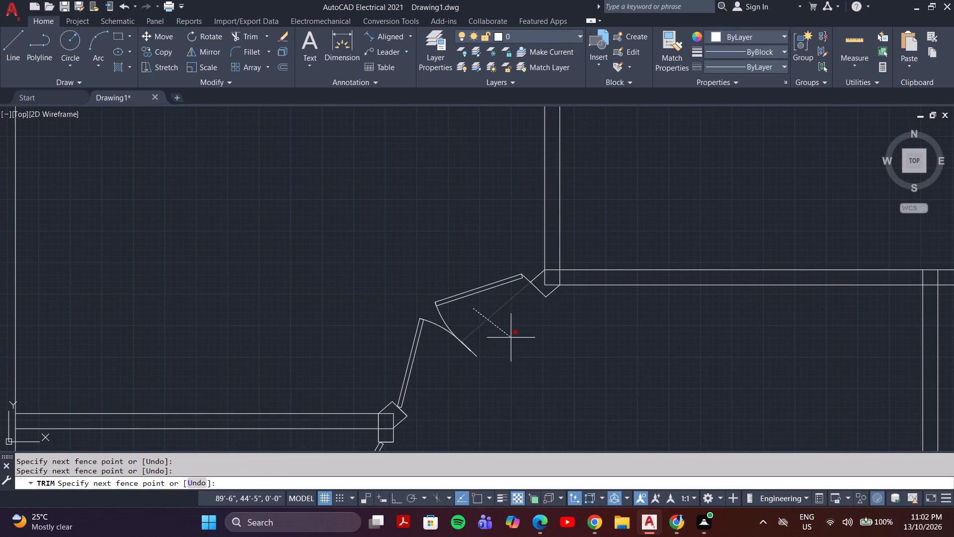
click(511, 338)
Trim away the opening's mid-line and the small leftover line fragments where the two door swings meet.
scroll(444, 350, up, 4)
scroll(586, 339, down, 1)
scroll(577, 335, up, 4)
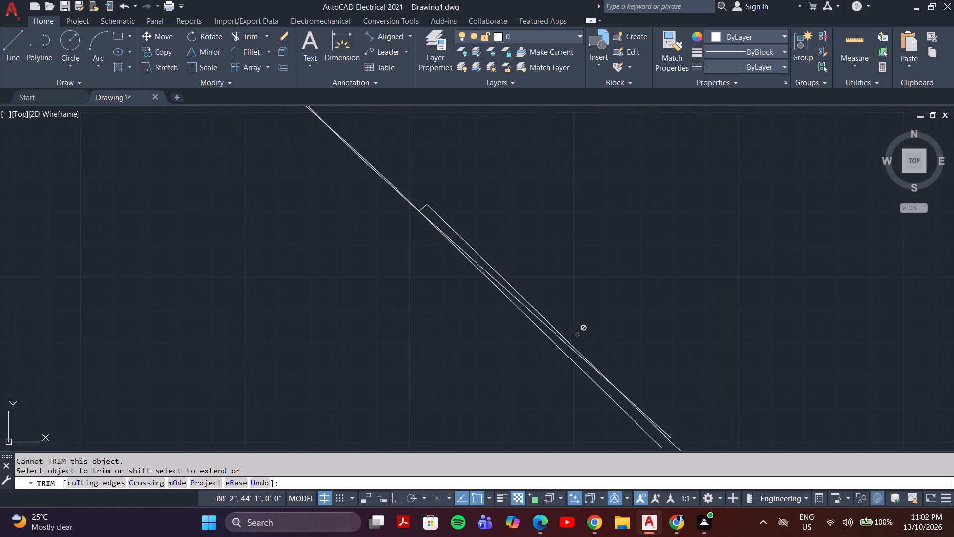
click(453, 228)
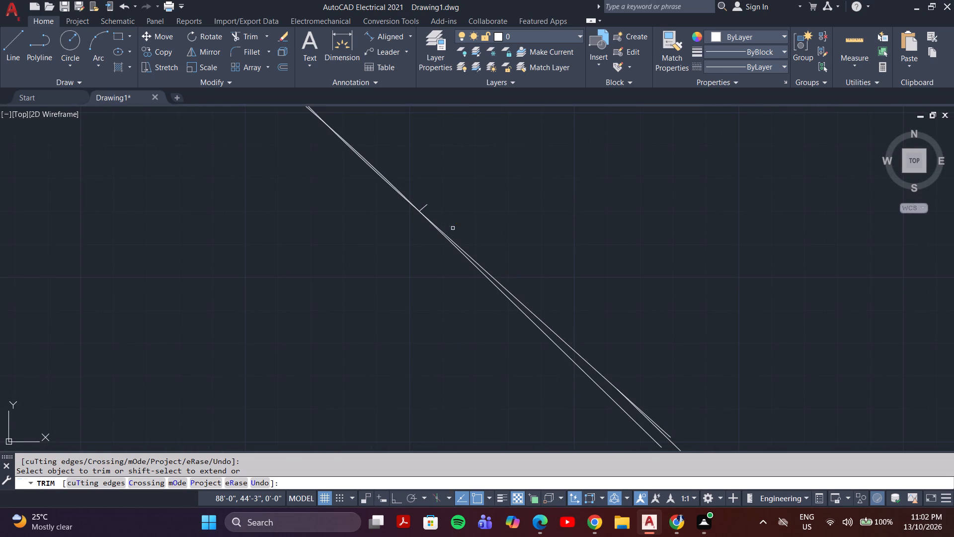
click(426, 206)
scroll(570, 278, down, 2)
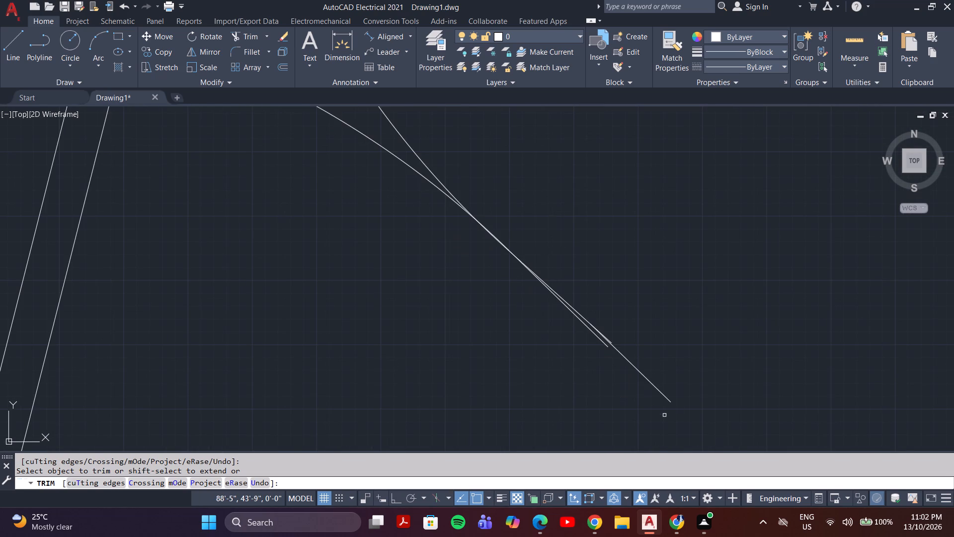
click(657, 388)
scroll(611, 333, up, 3)
scroll(611, 333, down, 6)
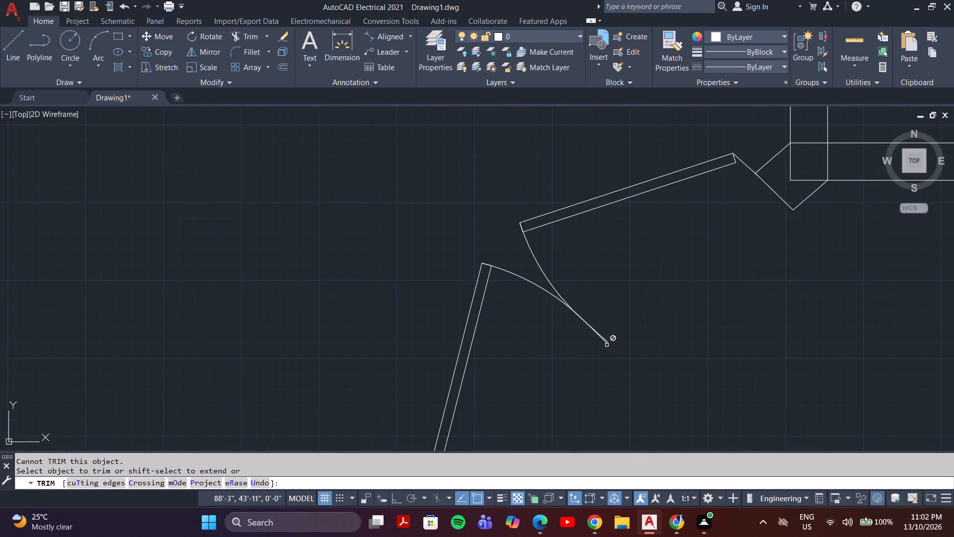
scroll(611, 375, down, 2)
middle_drag(679, 352, 588, 342)
scroll(509, 406, up, 2)
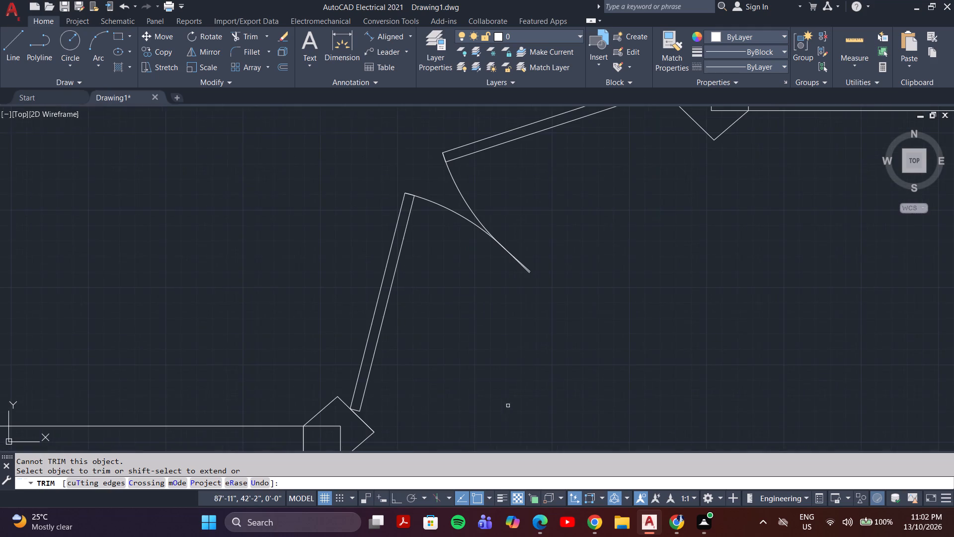
scroll(428, 395, down, 1)
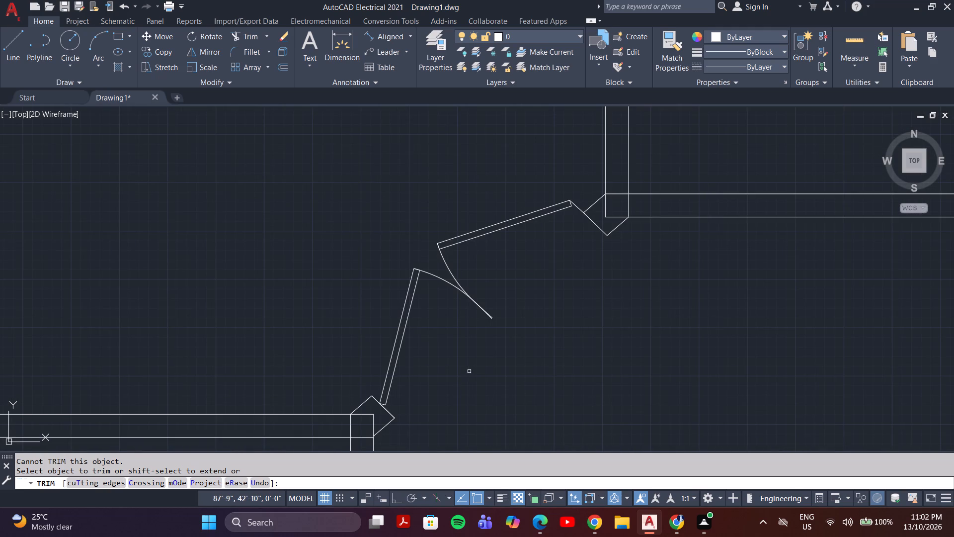
middle_drag(469, 371, 463, 384)
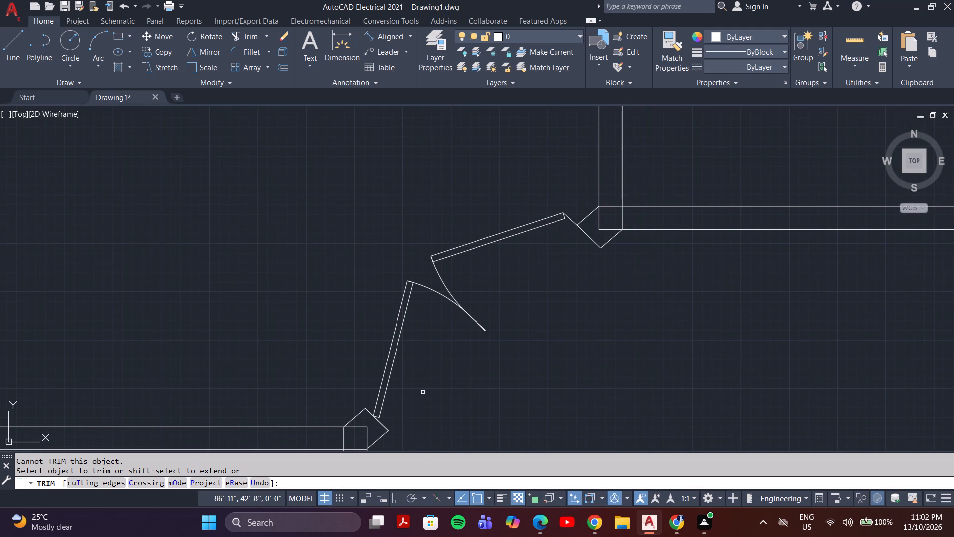
middle_drag(422, 392, 502, 357)
key(Escape)
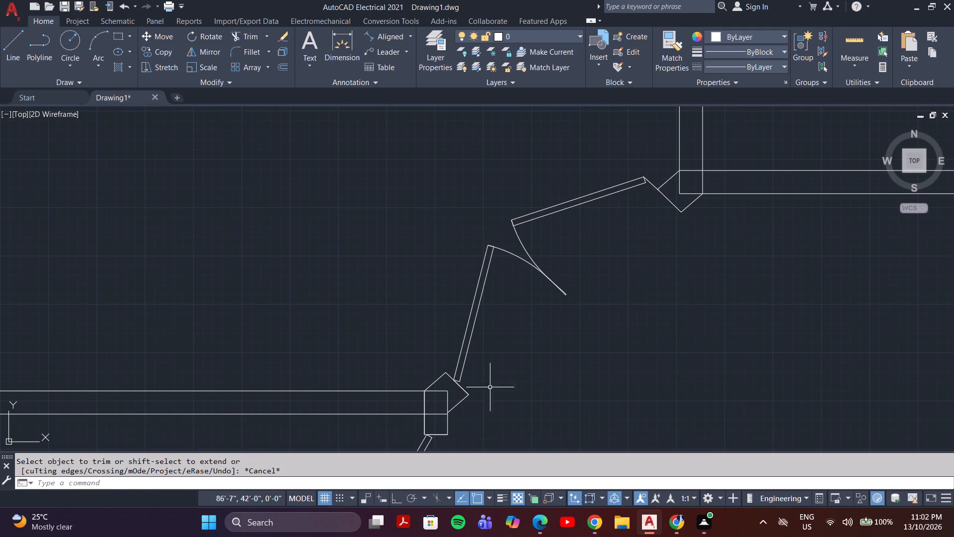
Move the southwestern door leaf northwest along its jamb so its hinge corner meets the jamb line's northwest end.
scroll(454, 380, up, 2)
click(451, 373)
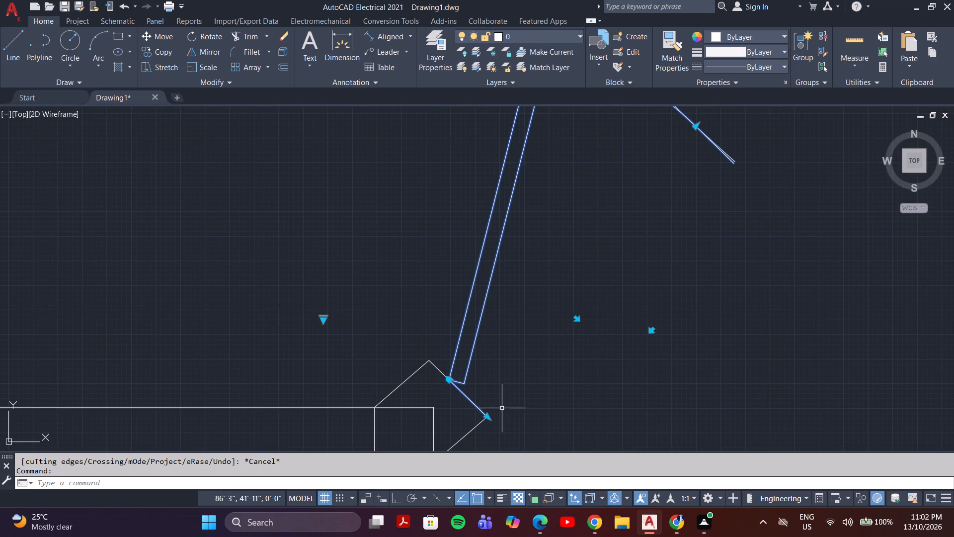
key(m)
key(Return)
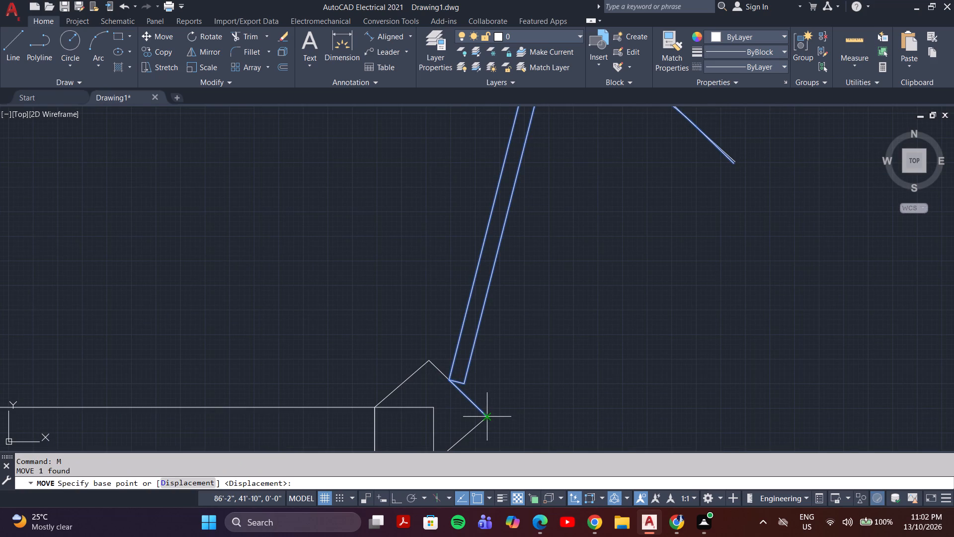
click(486, 417)
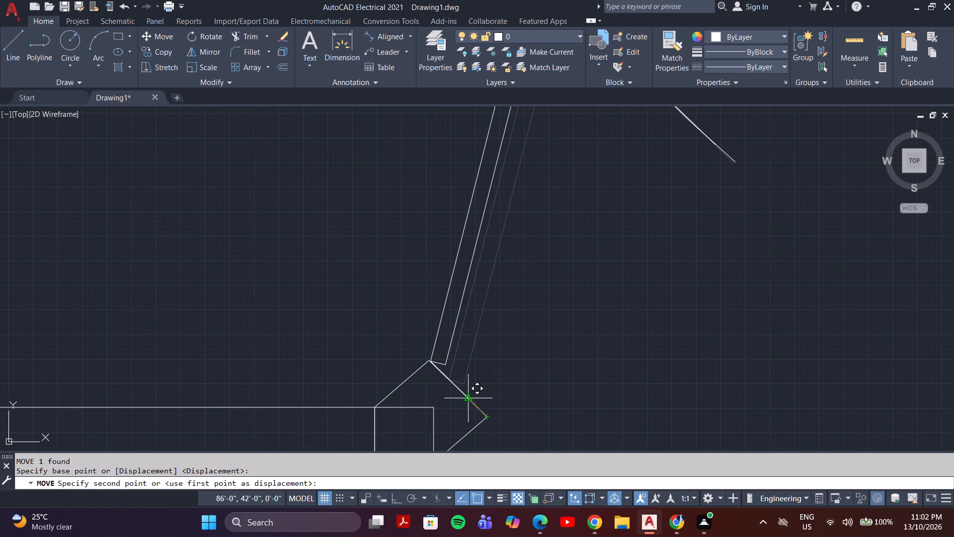
scroll(468, 396, down, 3)
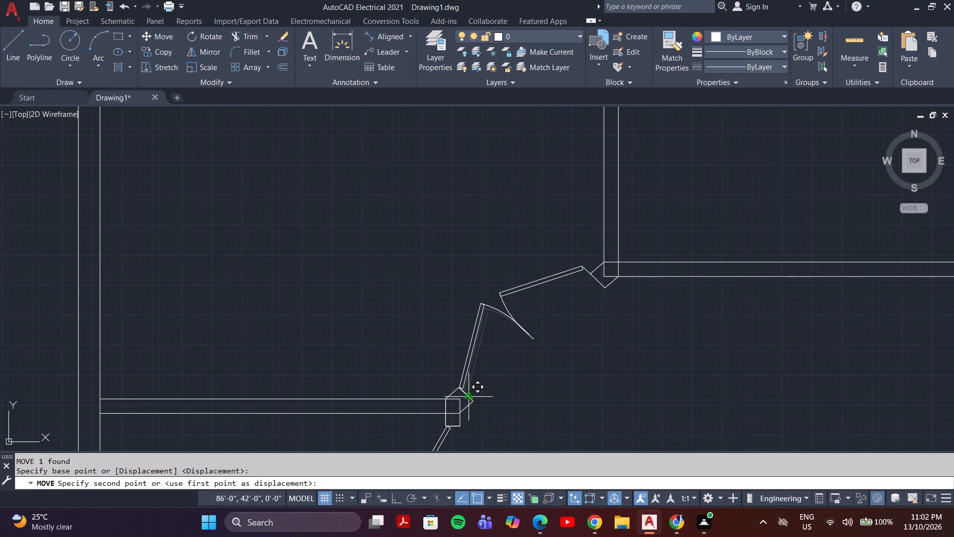
scroll(464, 391, up, 1)
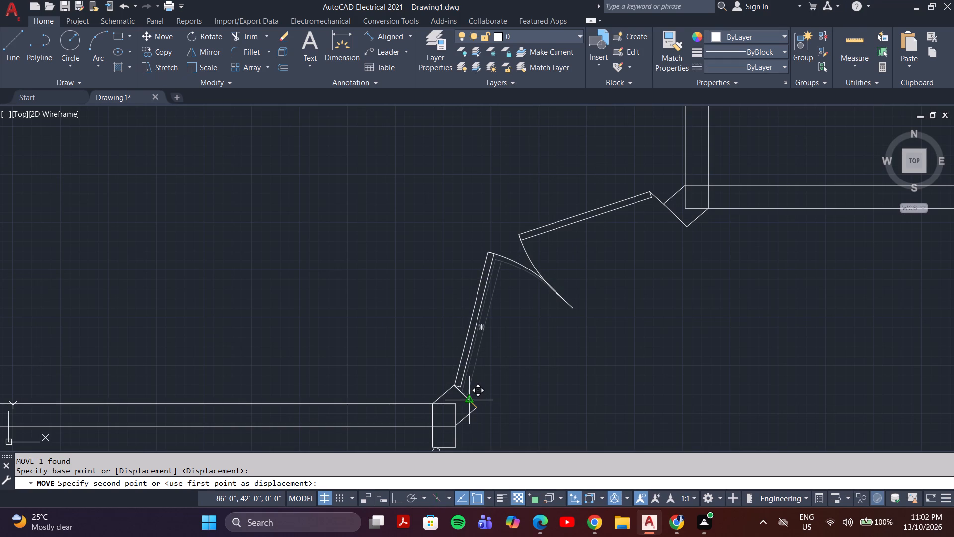
scroll(470, 401, up, 2)
click(463, 399)
scroll(501, 387, down, 2)
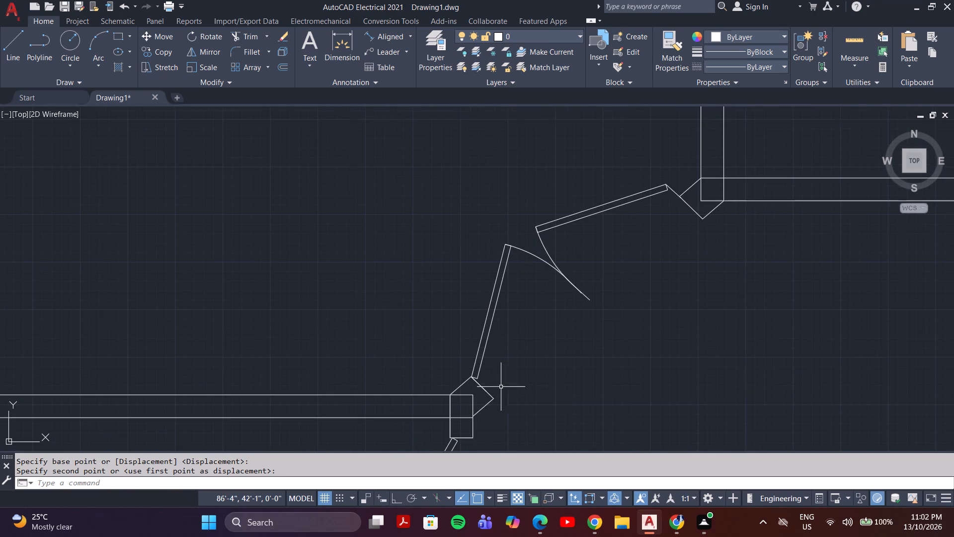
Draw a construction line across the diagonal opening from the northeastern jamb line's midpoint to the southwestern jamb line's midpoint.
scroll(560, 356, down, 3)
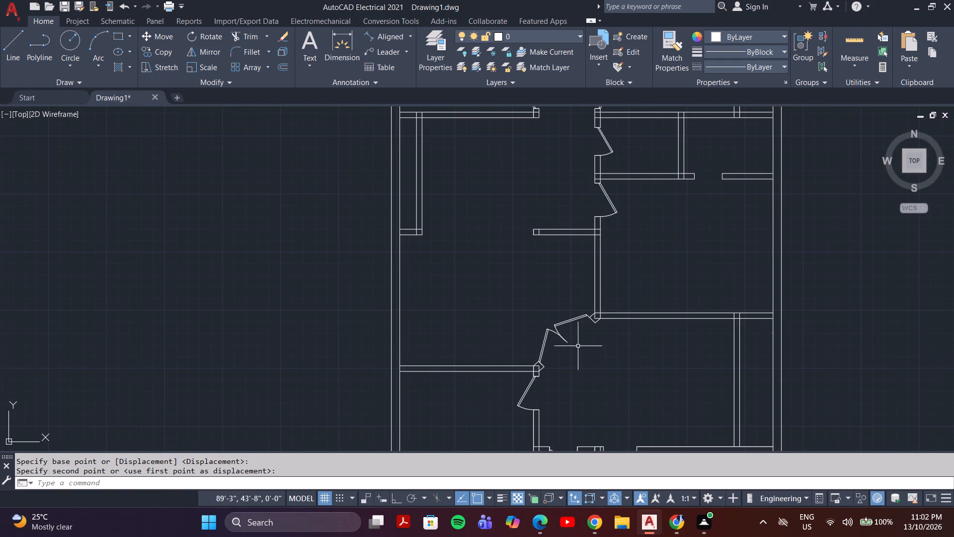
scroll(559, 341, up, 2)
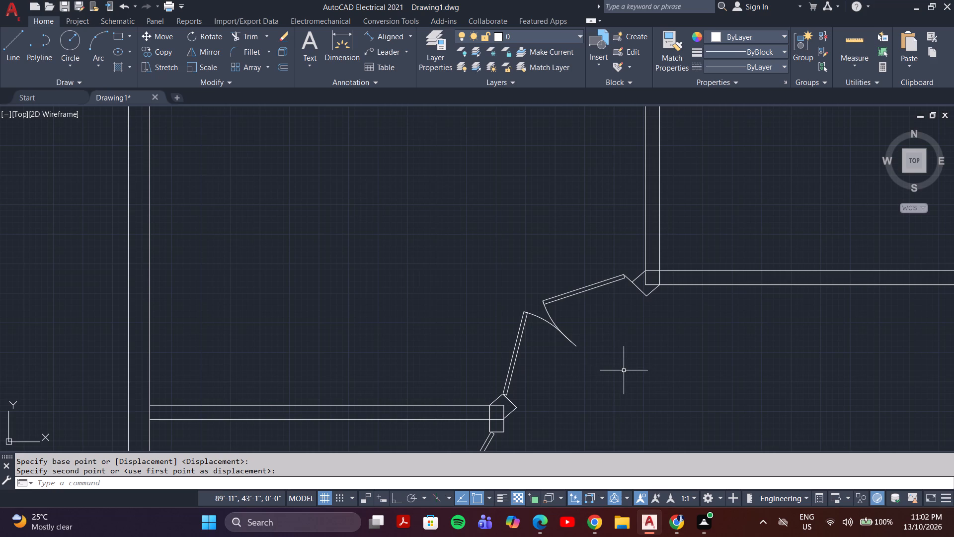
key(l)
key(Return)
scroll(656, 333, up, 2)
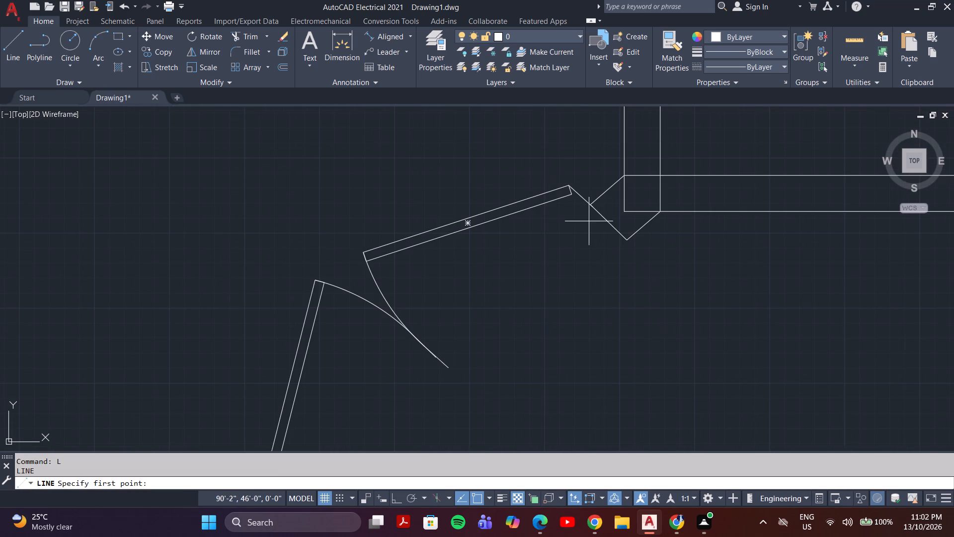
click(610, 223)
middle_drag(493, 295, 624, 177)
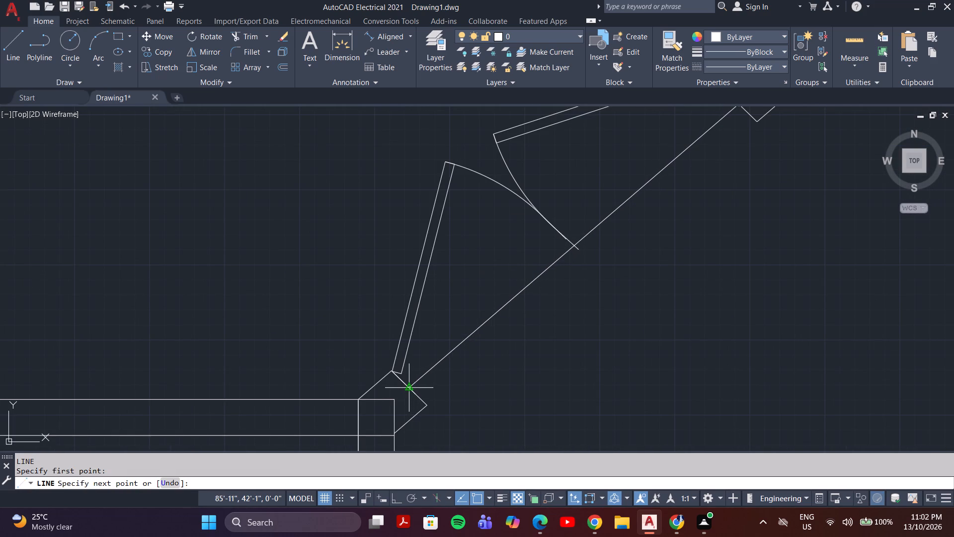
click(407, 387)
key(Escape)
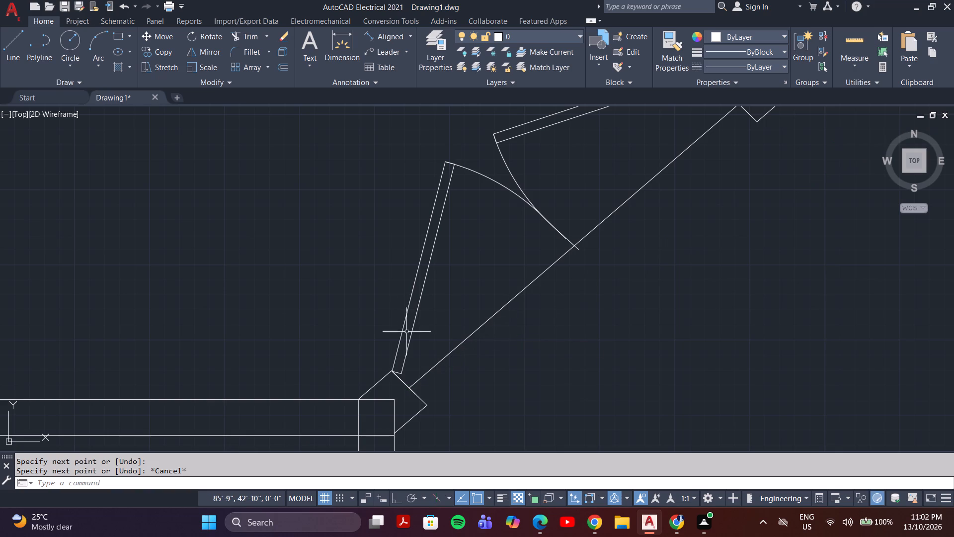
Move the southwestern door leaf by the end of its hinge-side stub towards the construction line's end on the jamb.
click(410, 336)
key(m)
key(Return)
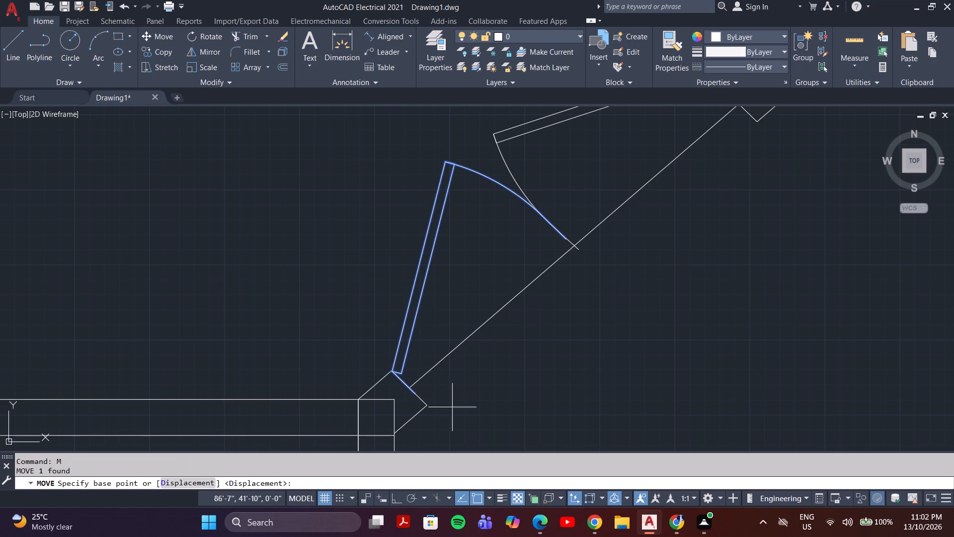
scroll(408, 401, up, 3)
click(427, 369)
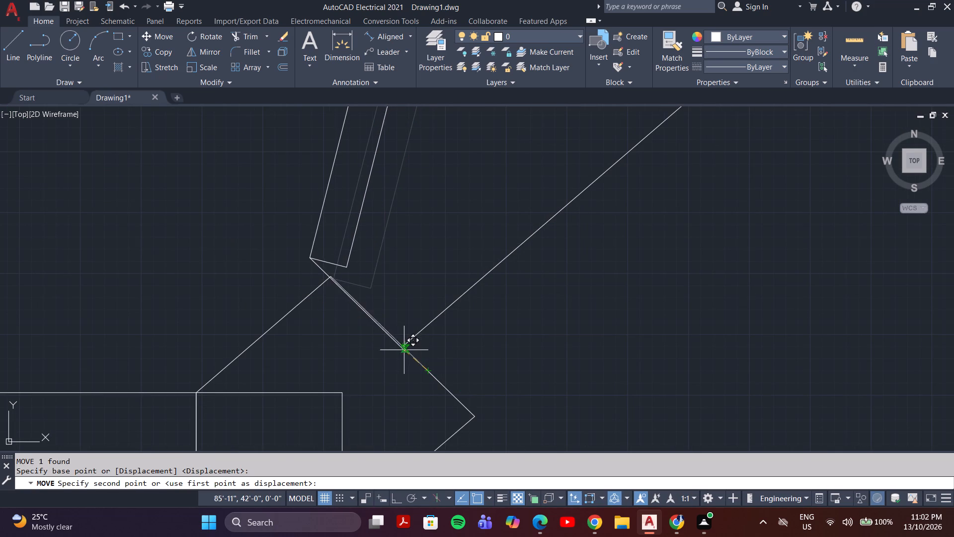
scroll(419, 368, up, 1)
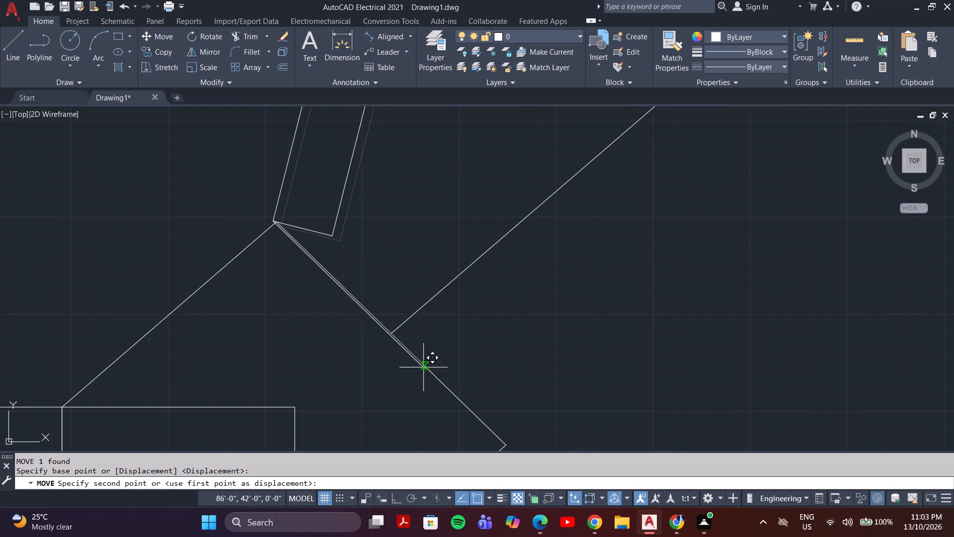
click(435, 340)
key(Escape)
Move the southwestern door leaf by its hinge corner onto the northwest end of the southwestern jamb line.
click(346, 185)
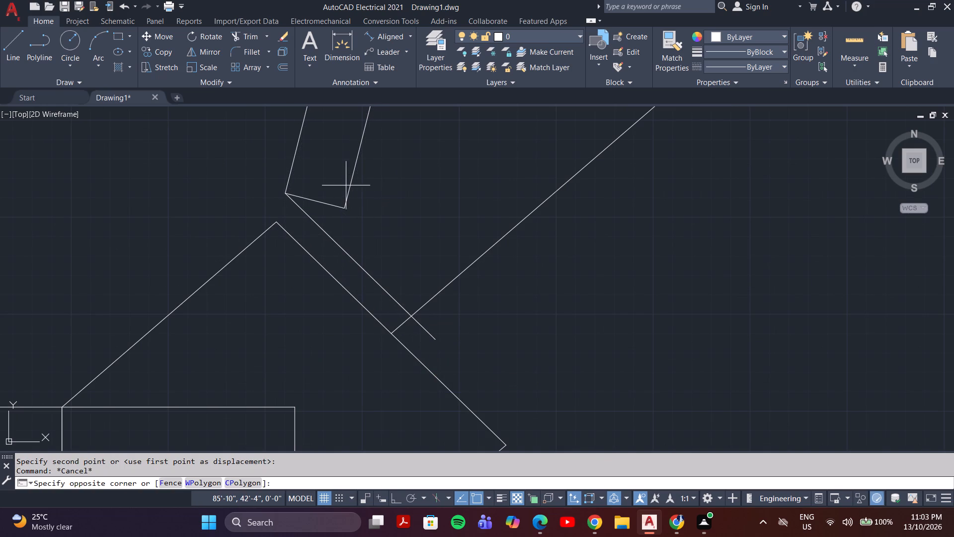
click(318, 206)
key(comma)
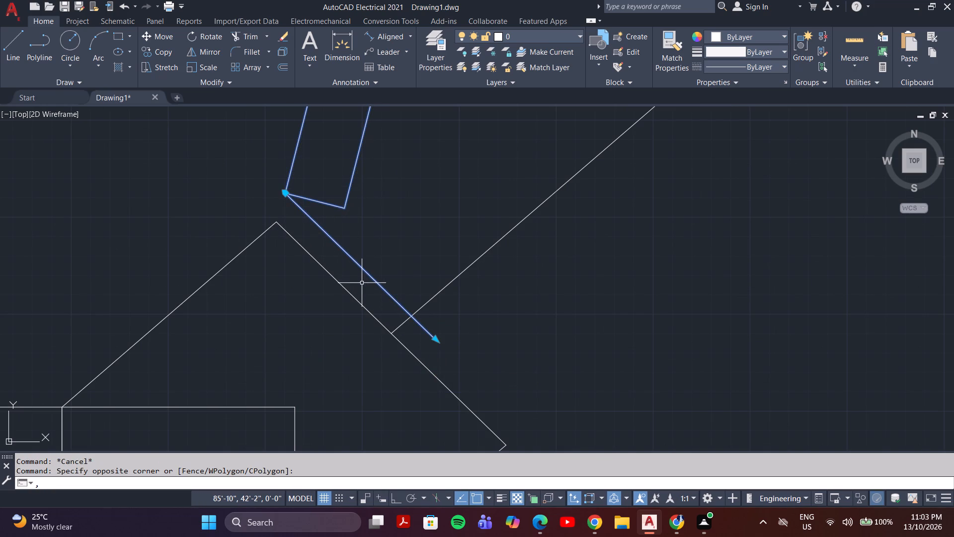
key(BackSpace)
key(m)
key(Return)
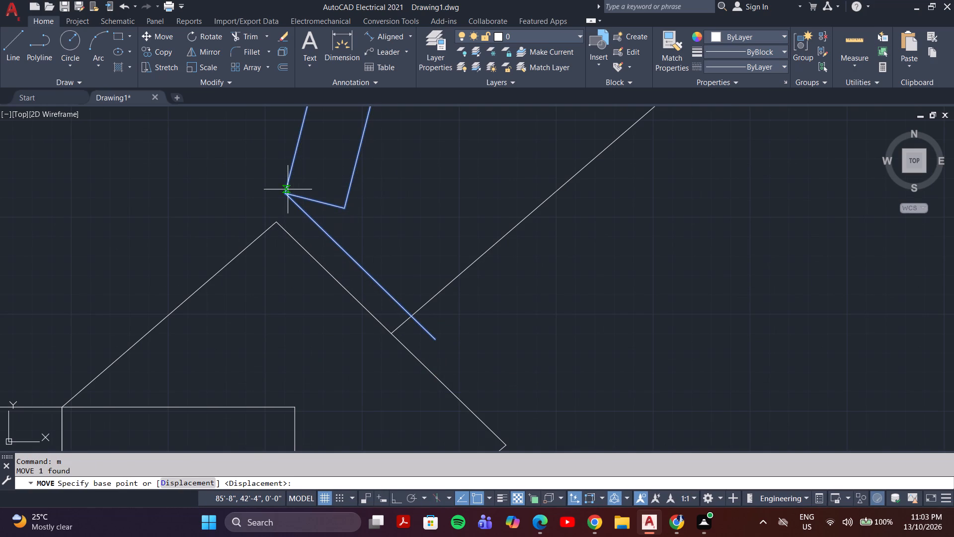
click(285, 193)
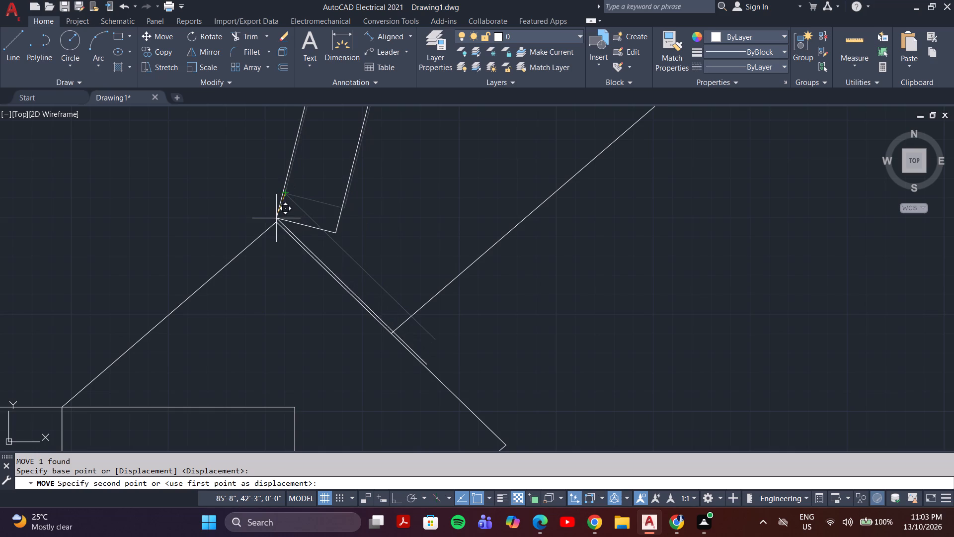
click(275, 225)
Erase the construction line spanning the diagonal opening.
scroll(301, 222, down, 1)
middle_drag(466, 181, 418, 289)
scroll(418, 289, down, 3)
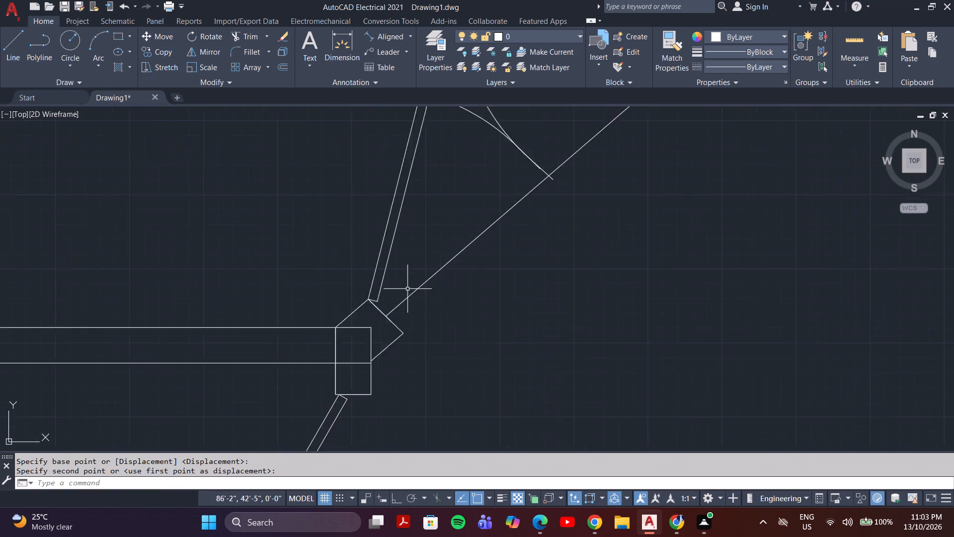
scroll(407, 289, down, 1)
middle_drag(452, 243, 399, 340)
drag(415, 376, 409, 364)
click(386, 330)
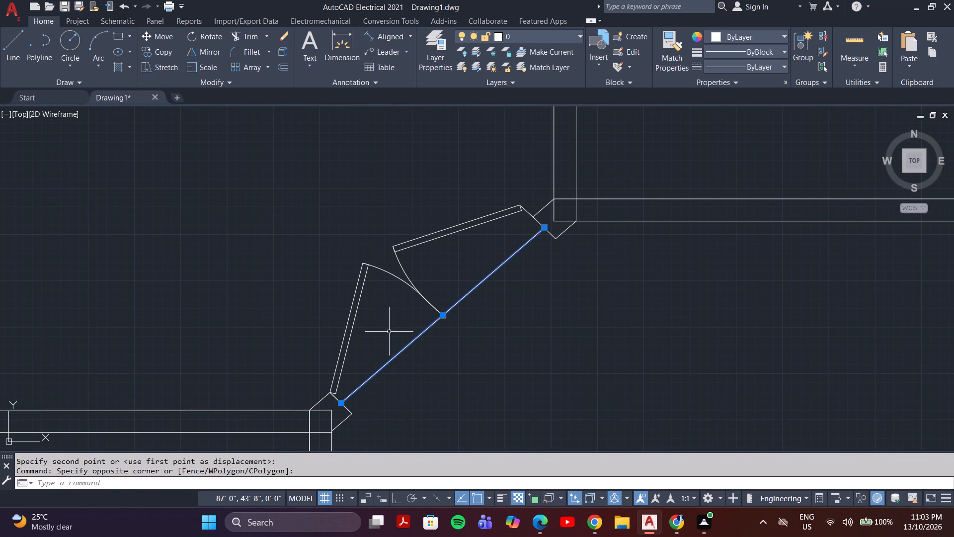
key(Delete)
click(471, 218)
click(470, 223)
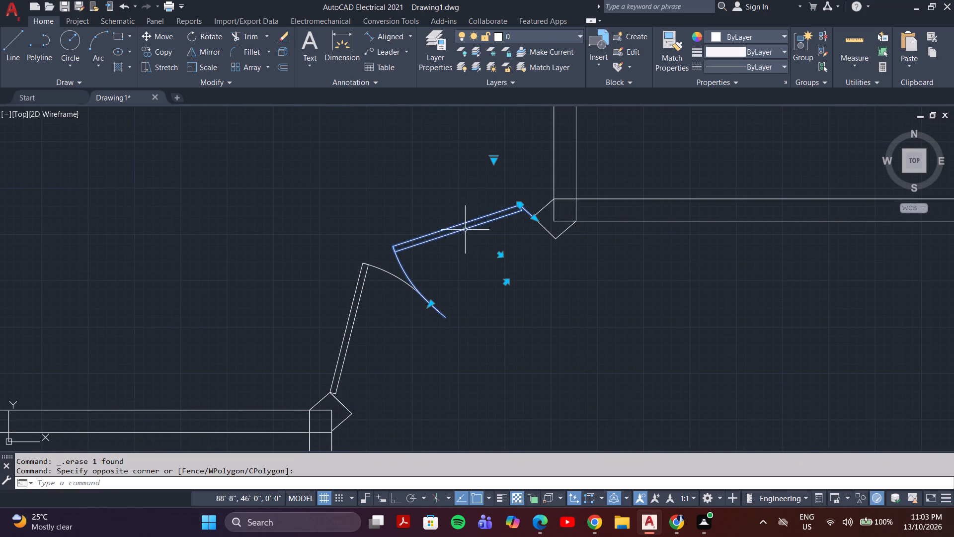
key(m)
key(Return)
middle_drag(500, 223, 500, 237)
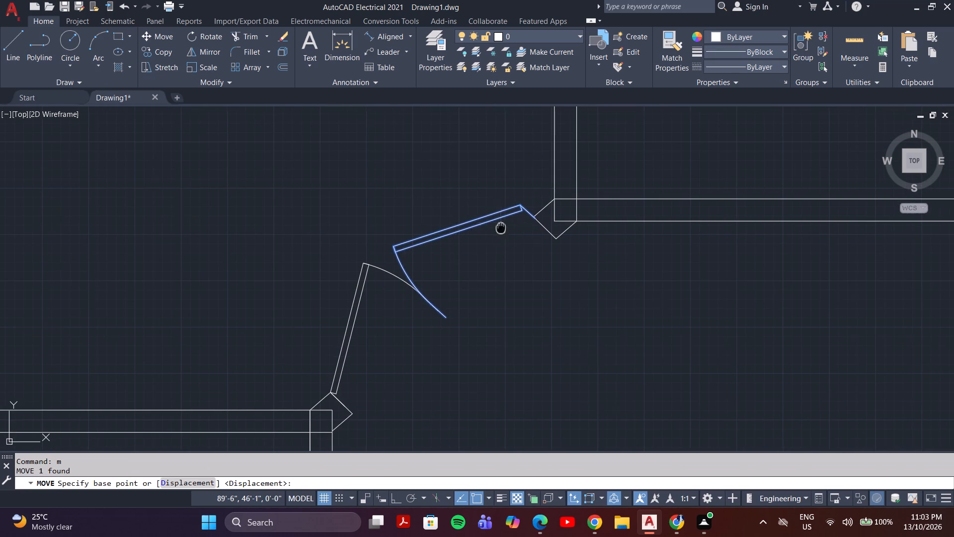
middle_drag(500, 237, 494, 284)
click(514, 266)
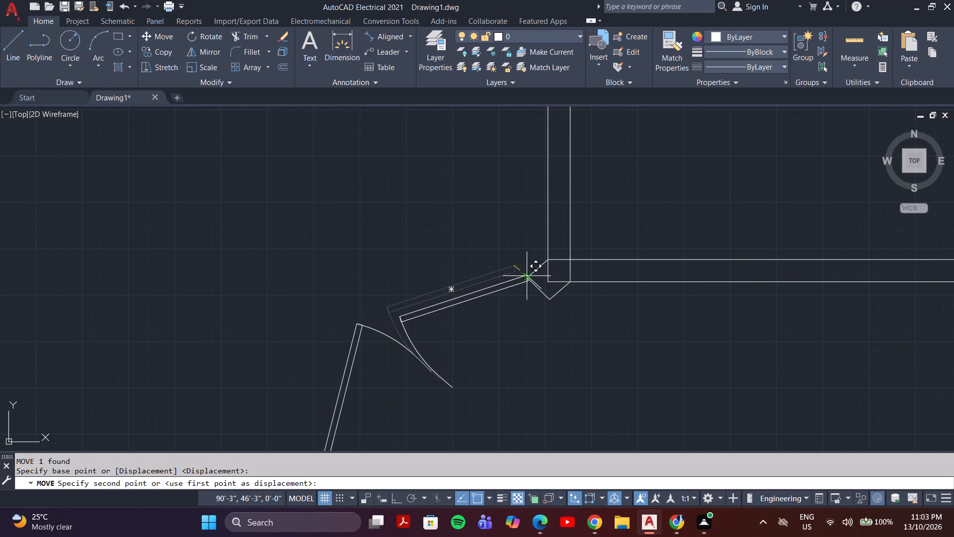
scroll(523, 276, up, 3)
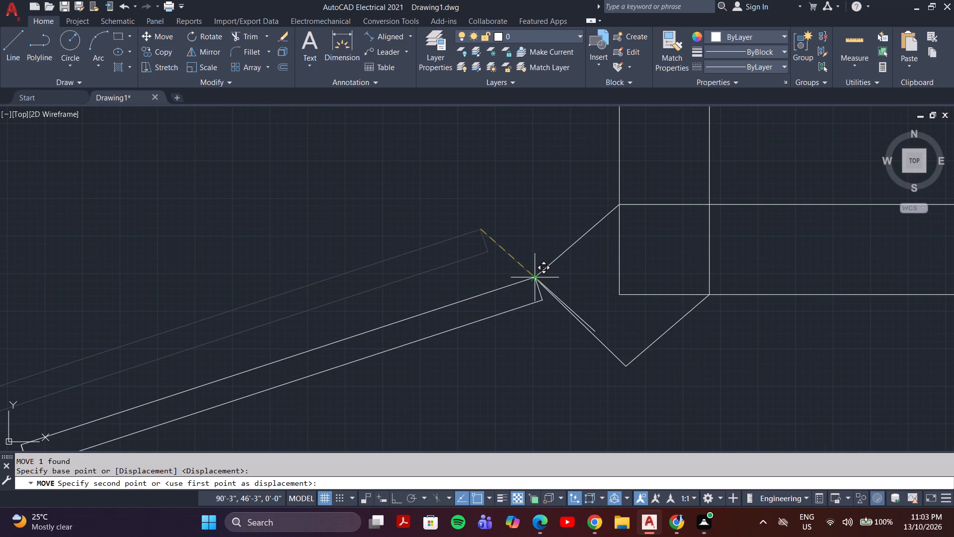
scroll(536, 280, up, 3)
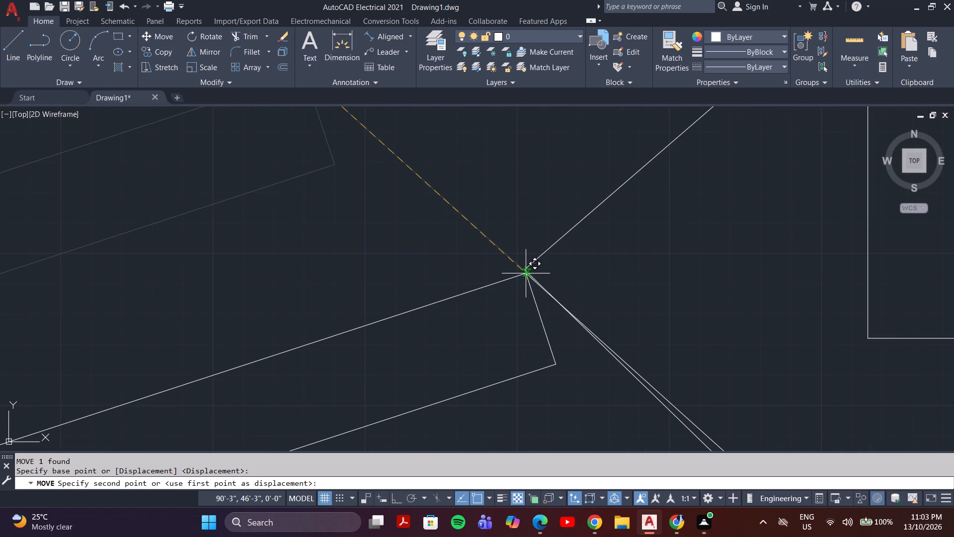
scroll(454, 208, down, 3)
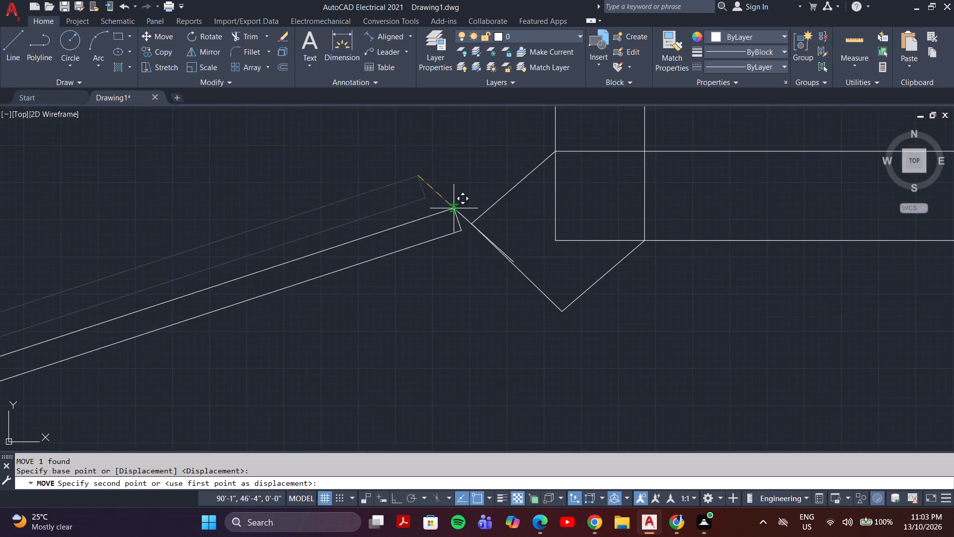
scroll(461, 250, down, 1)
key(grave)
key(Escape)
Erase the northeastern door leaf from the diagonal opening.
middle_drag(399, 285, 404, 280)
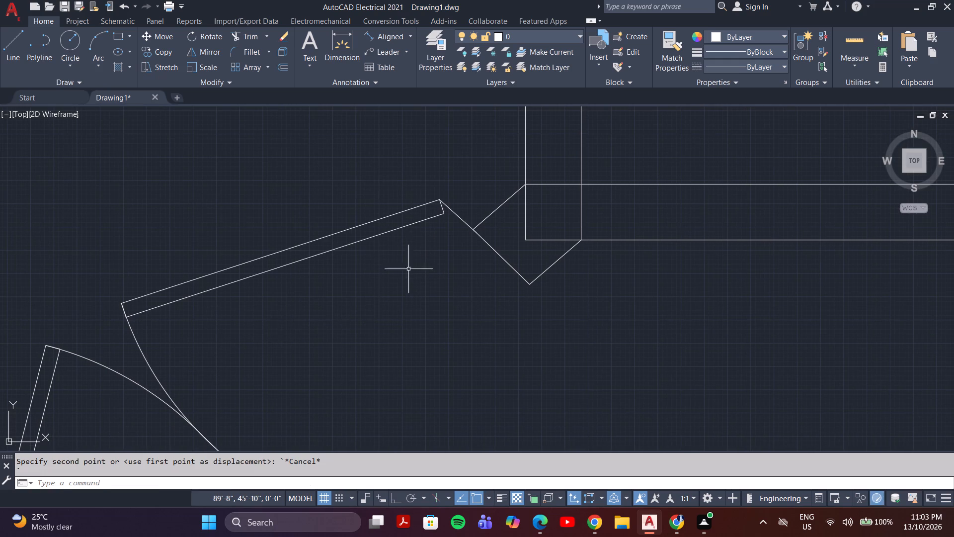
drag(386, 186, 369, 196)
click(315, 252)
key(Delete)
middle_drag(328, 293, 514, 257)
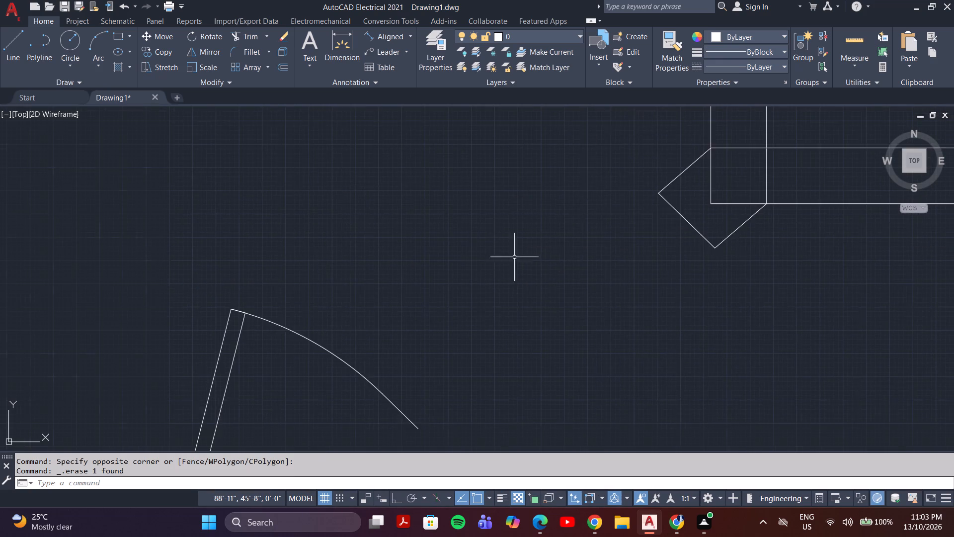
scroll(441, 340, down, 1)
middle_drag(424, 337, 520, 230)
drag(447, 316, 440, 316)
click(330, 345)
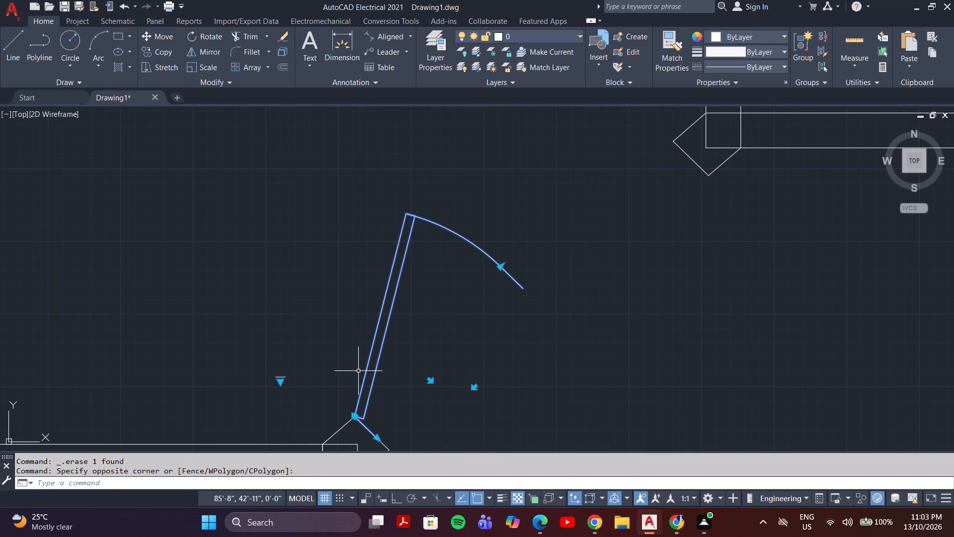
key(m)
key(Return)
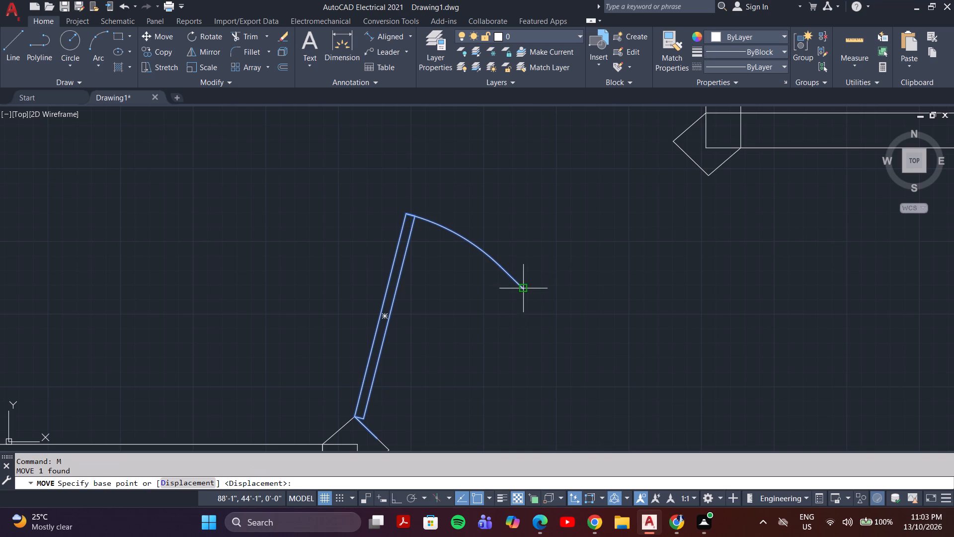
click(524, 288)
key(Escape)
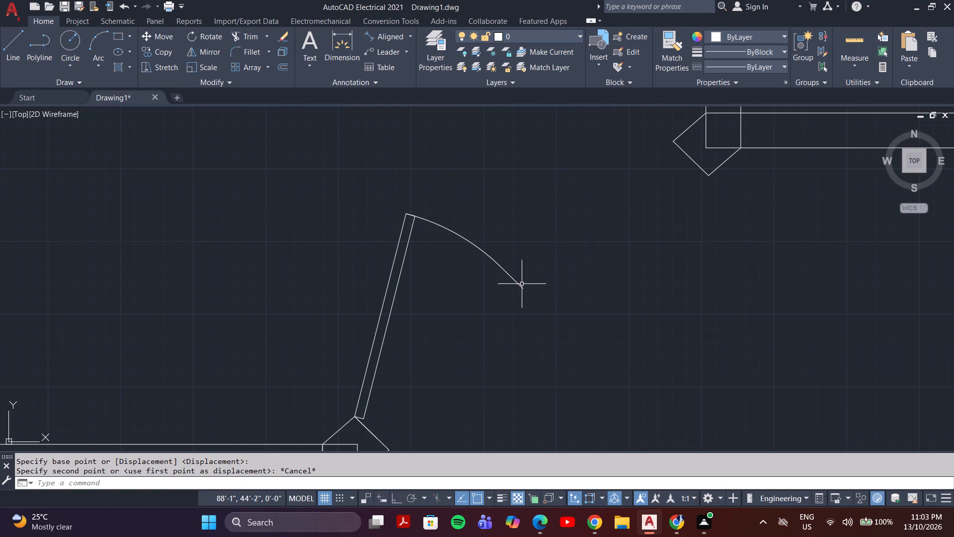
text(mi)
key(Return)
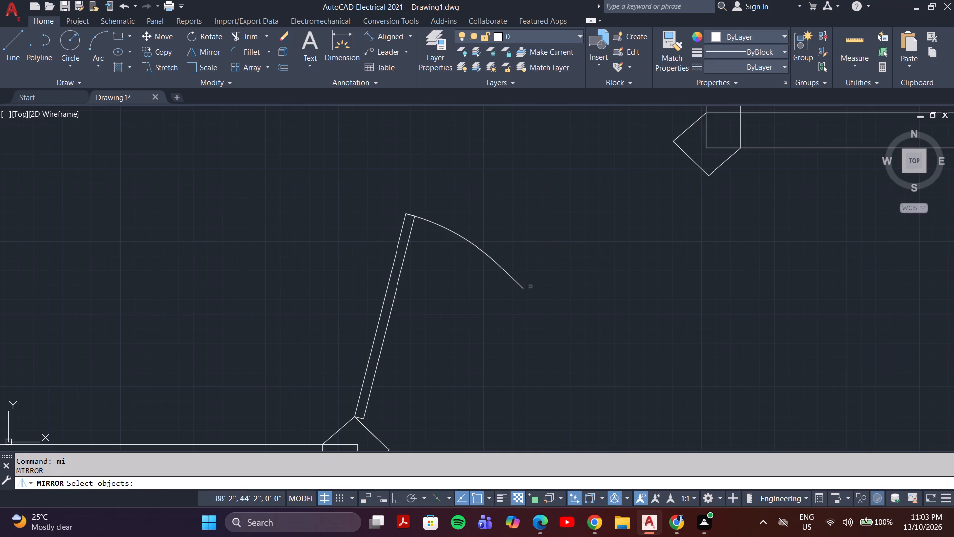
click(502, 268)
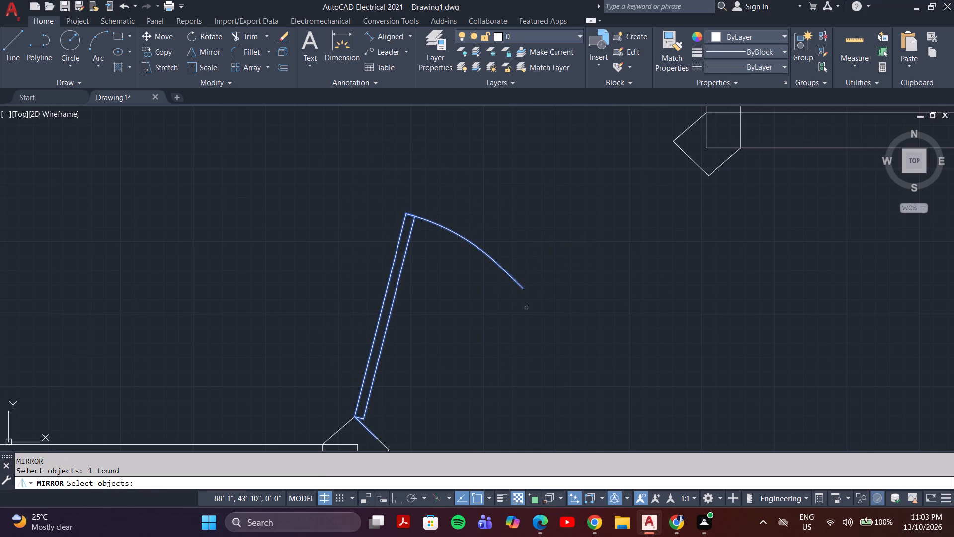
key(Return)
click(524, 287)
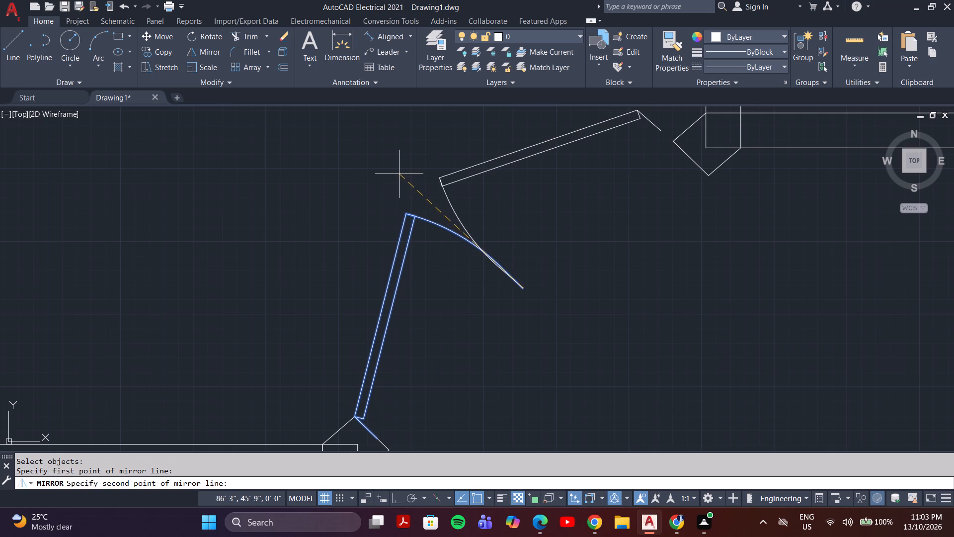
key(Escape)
Draw a construction line across the diagonal opening from the southwestern jamb line's midpoint to the northeastern jamb line's midpoint.
scroll(475, 280, down, 2)
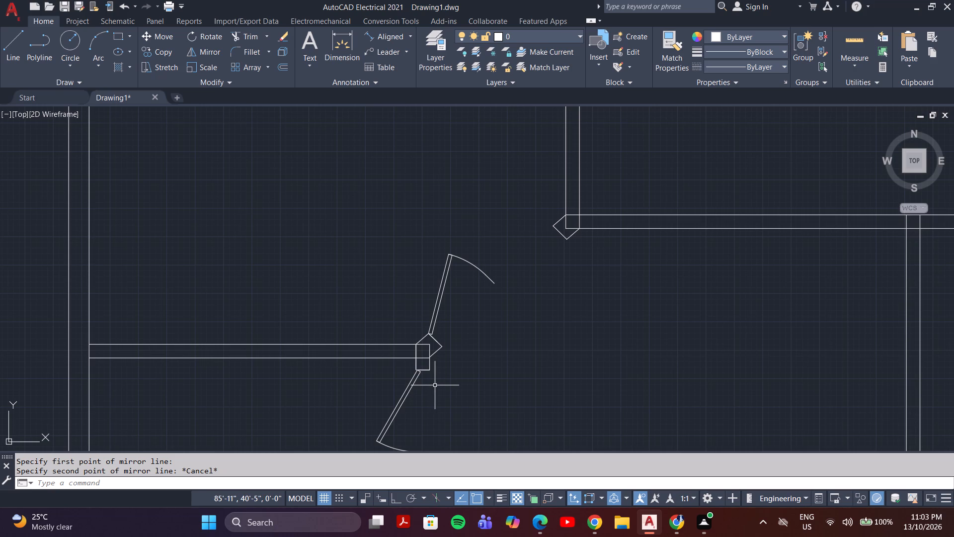
key(l)
key(Return)
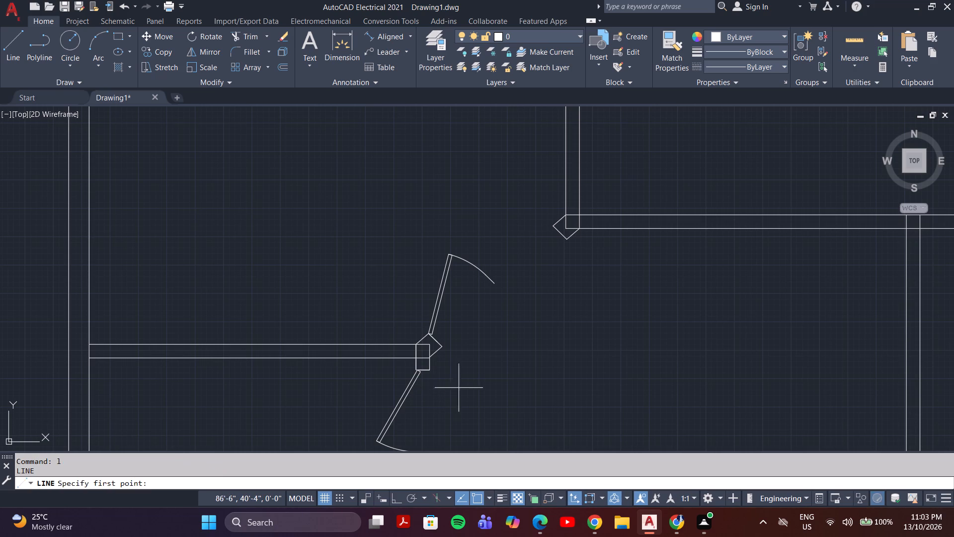
scroll(445, 339, up, 3)
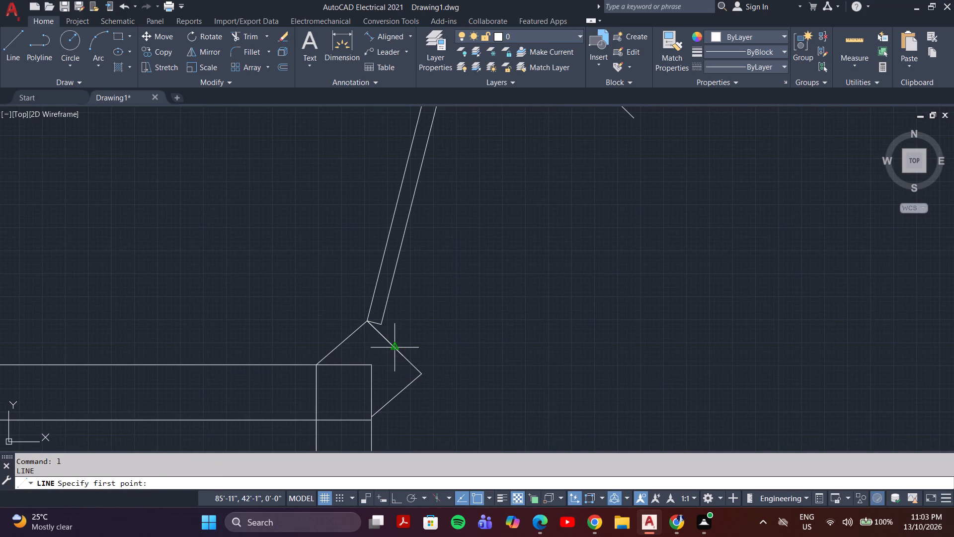
click(393, 348)
middle_drag(549, 228, 345, 389)
middle_drag(547, 205, 507, 236)
scroll(545, 206, down, 3)
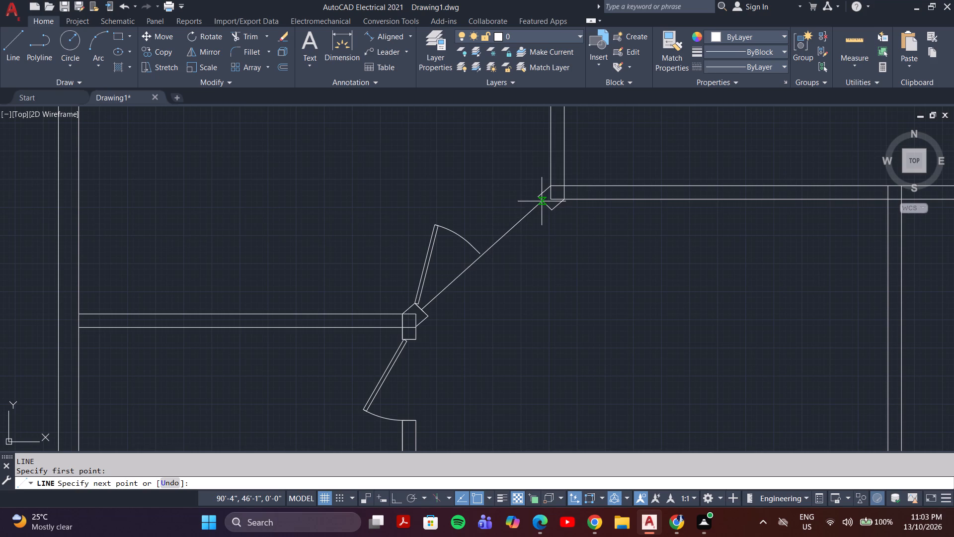
click(545, 203)
key(Escape)
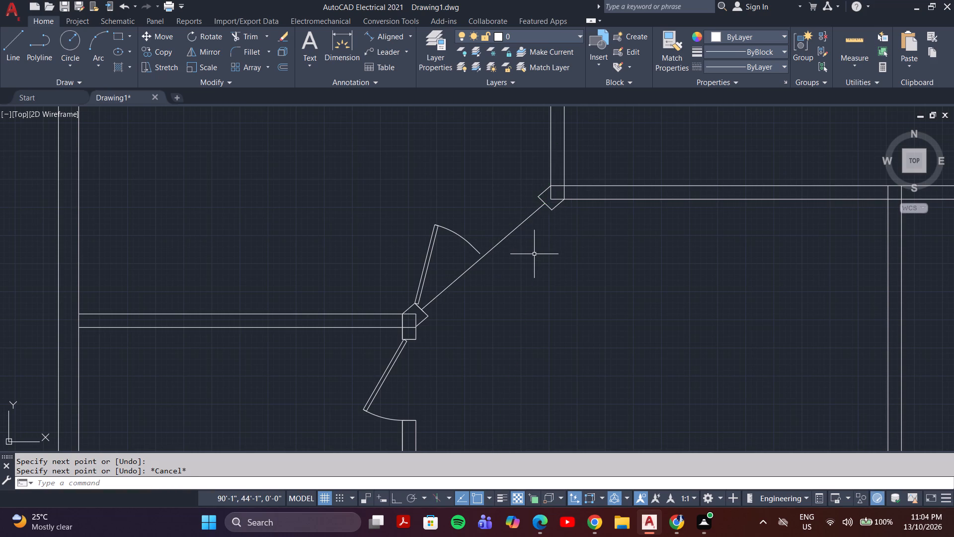
Mirror the southwestern door leaf about an axis running northwest from the construction line's midpoint, keeping the source leaf.
click(429, 256)
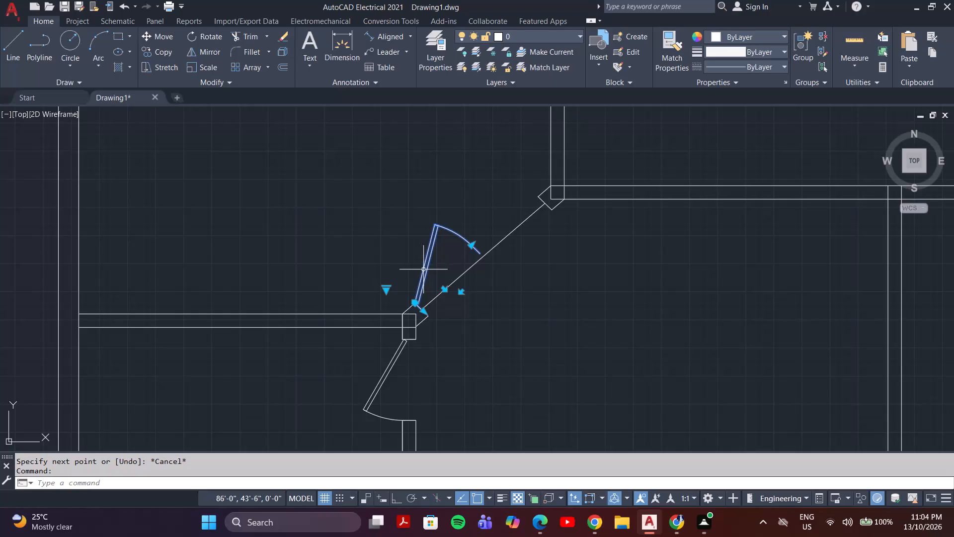
key(m)
key(i)
key(Return)
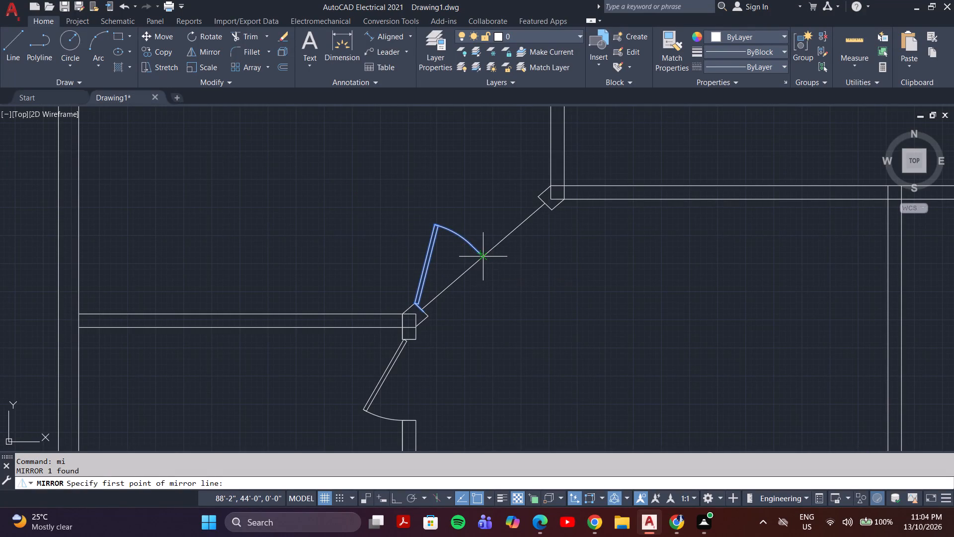
click(482, 259)
click(444, 217)
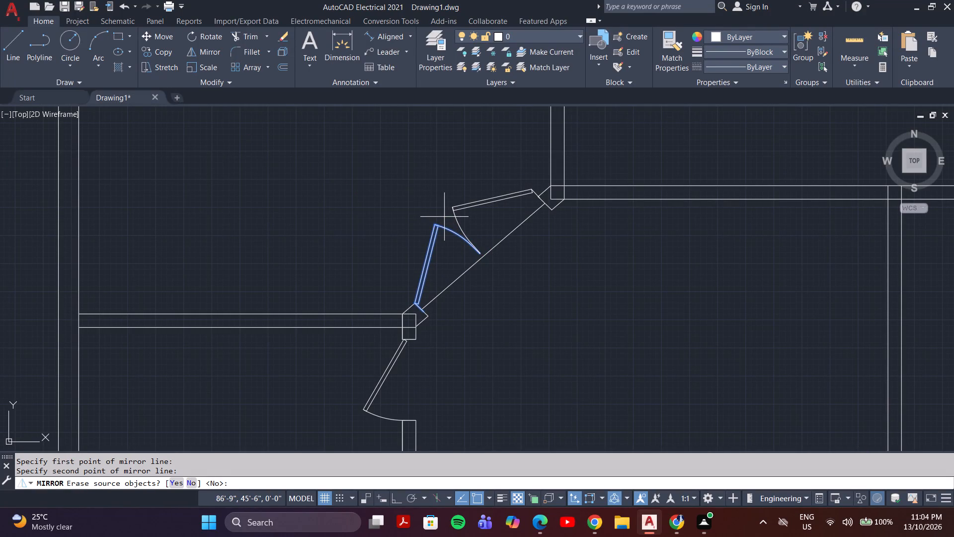
key(Return)
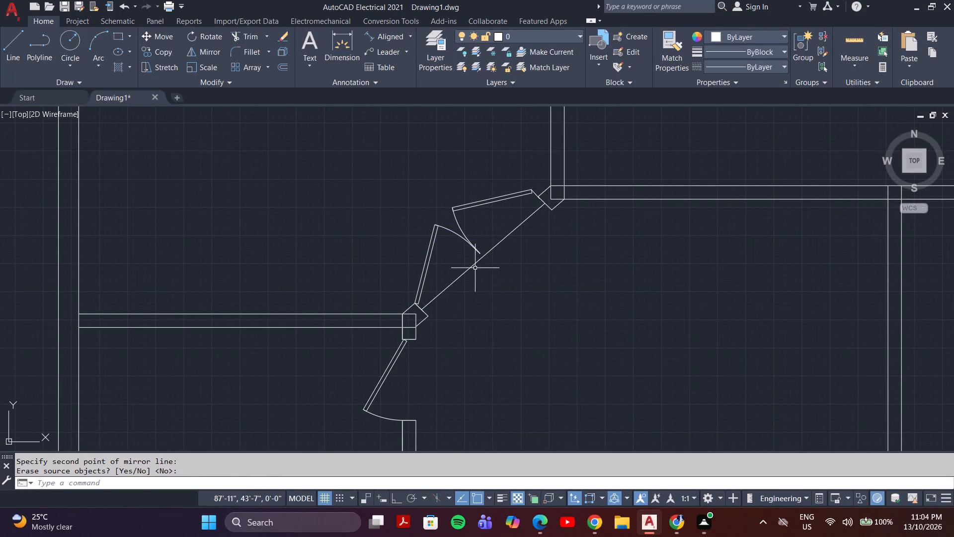
Erase the construction line between the two jambs of the diagonal opening.
click(477, 295)
click(455, 268)
key(Delete)
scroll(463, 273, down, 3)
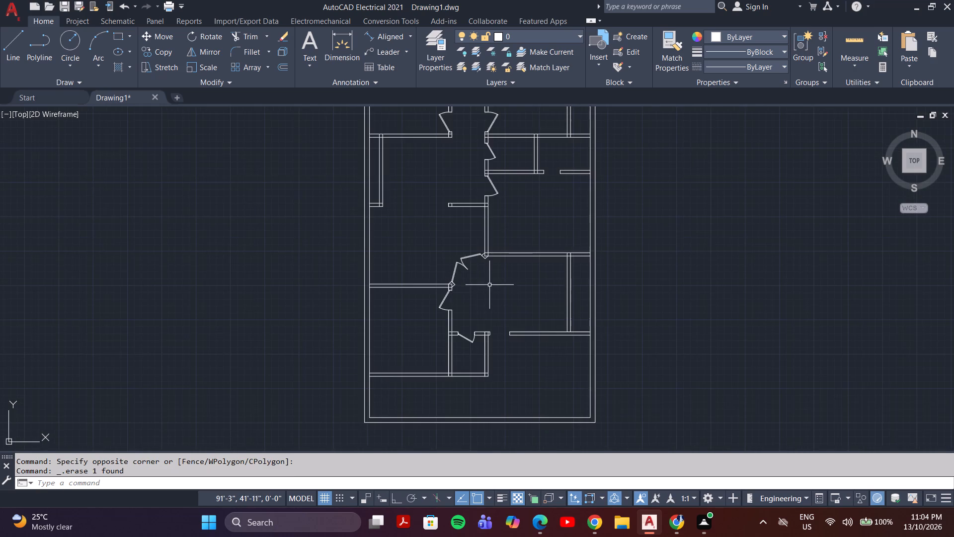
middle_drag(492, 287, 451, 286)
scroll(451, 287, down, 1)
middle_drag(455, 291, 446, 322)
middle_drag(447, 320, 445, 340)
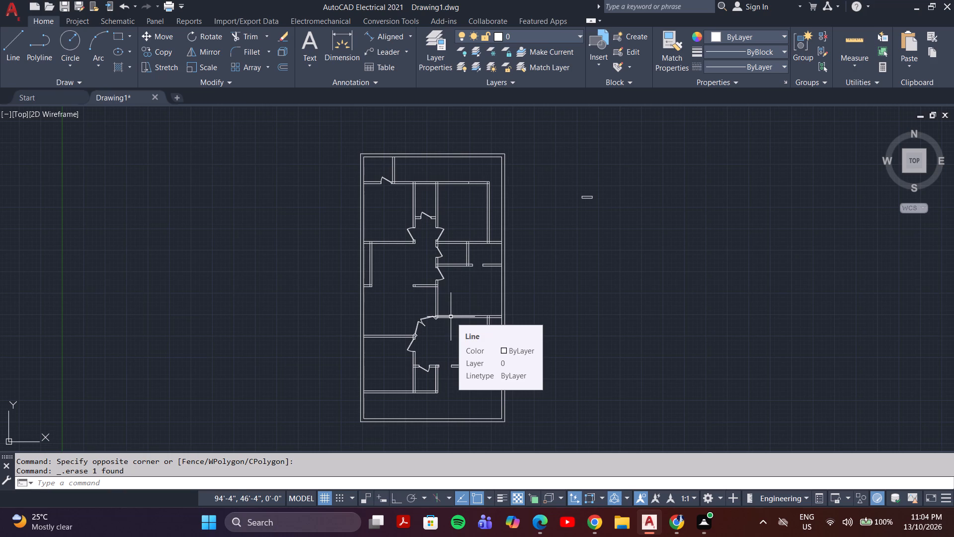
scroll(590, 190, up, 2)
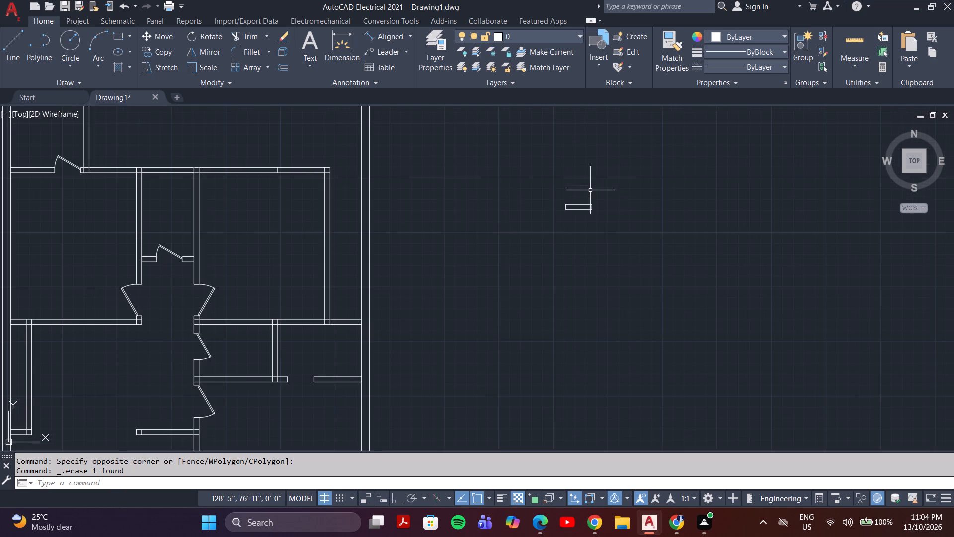
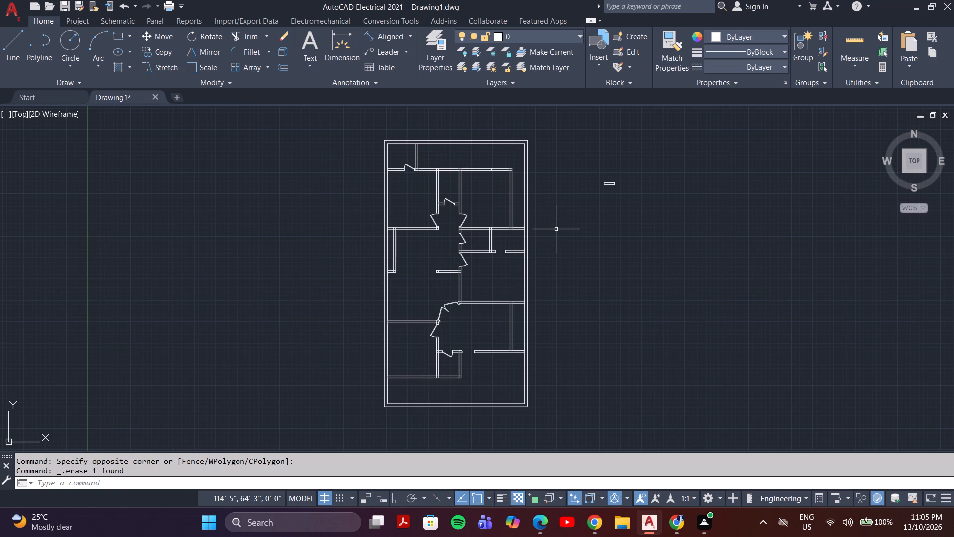
Copy the door in the lower-left room's vertical wall into the open space above the gap in the lower horizontal wall.
middle_drag(463, 359, 486, 308)
scroll(486, 308, up, 1)
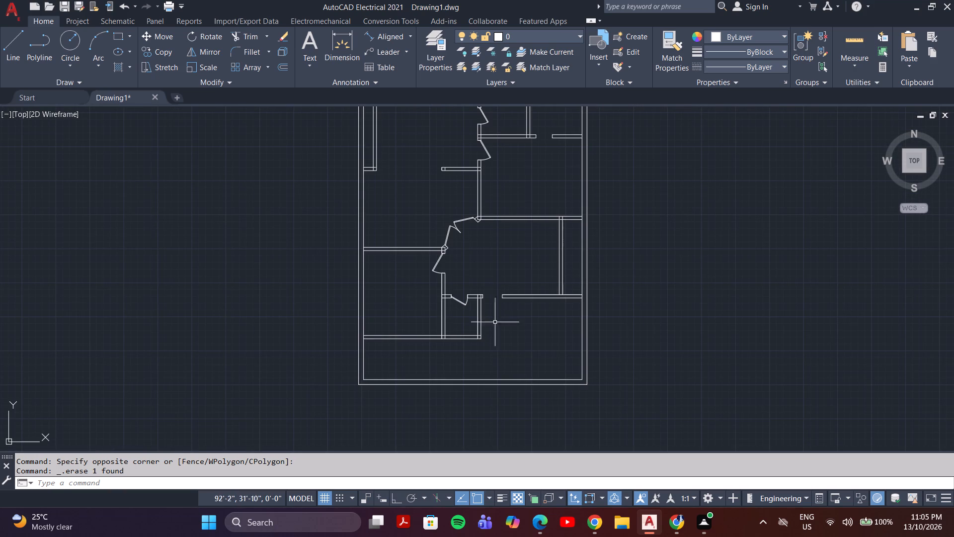
middle_drag(501, 336, 437, 349)
scroll(437, 344, up, 2)
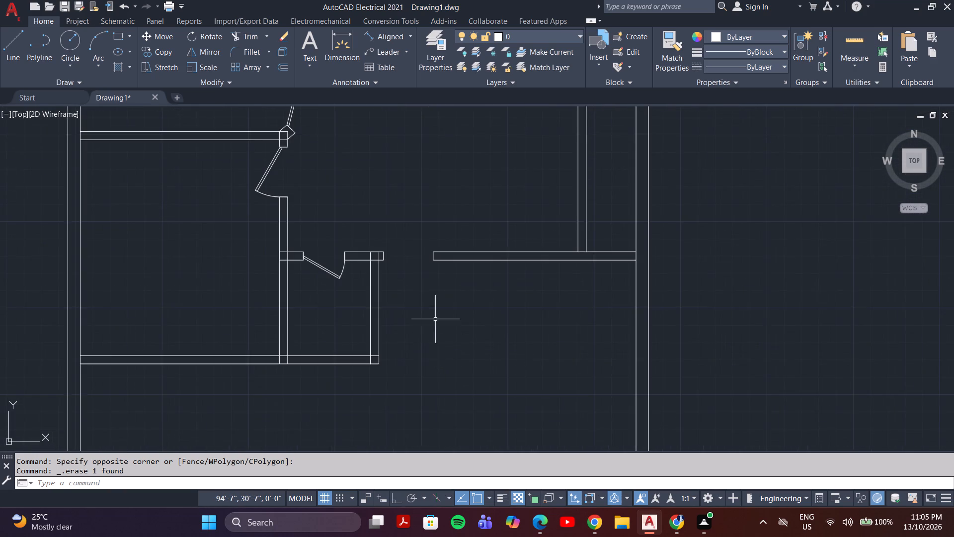
middle_drag(433, 287, 439, 421)
click(270, 304)
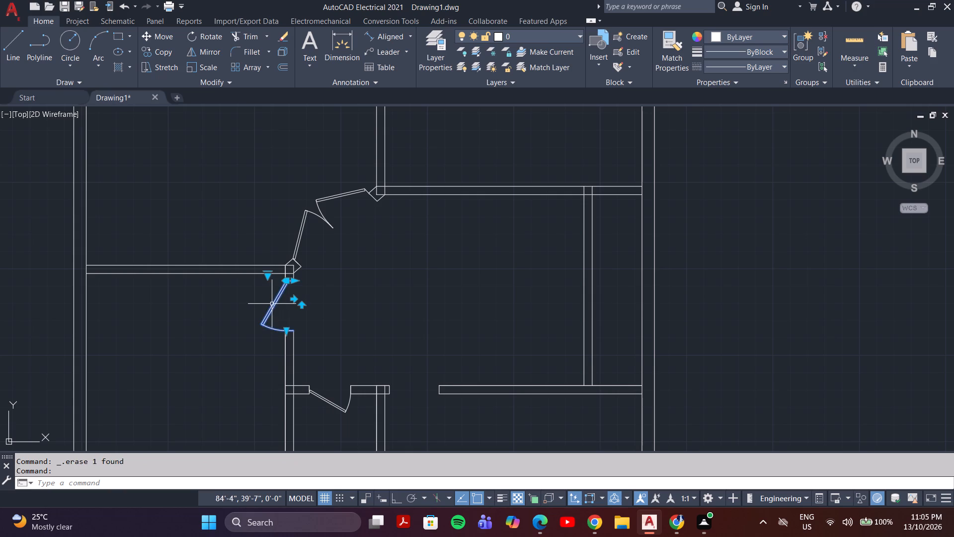
key(c)
key(o)
key(Return)
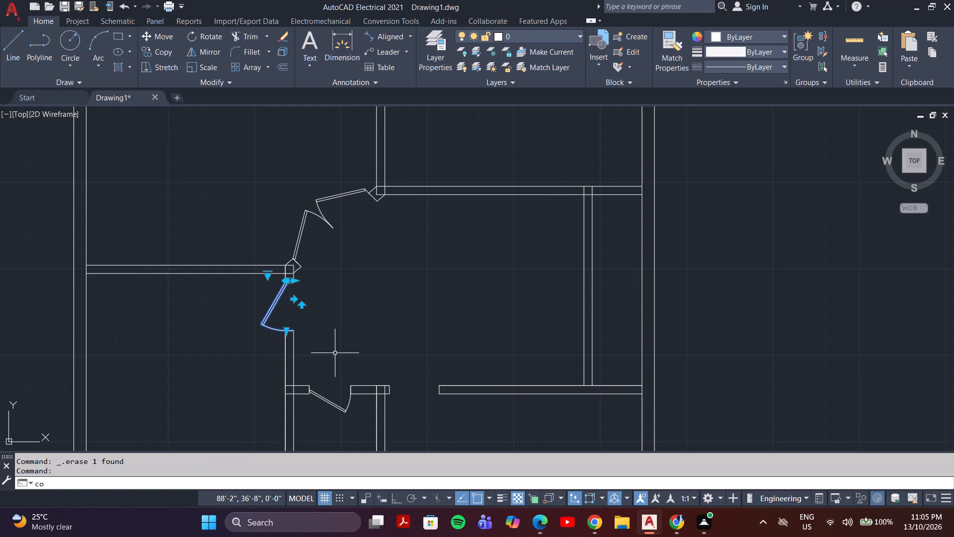
scroll(306, 303, up, 2)
click(271, 248)
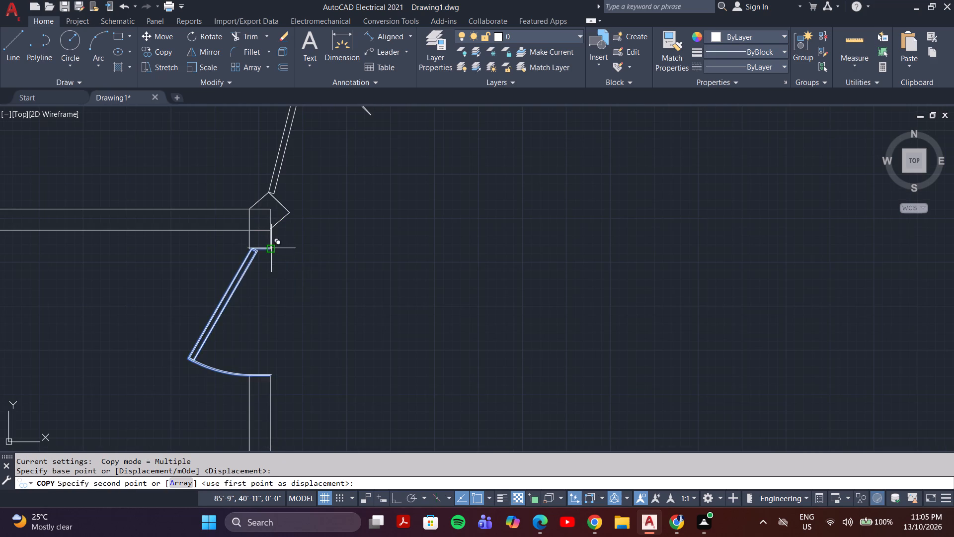
middle_drag(475, 337, 402, 246)
scroll(403, 250, up, 1)
scroll(493, 299, down, 2)
middle_drag(500, 372, 512, 306)
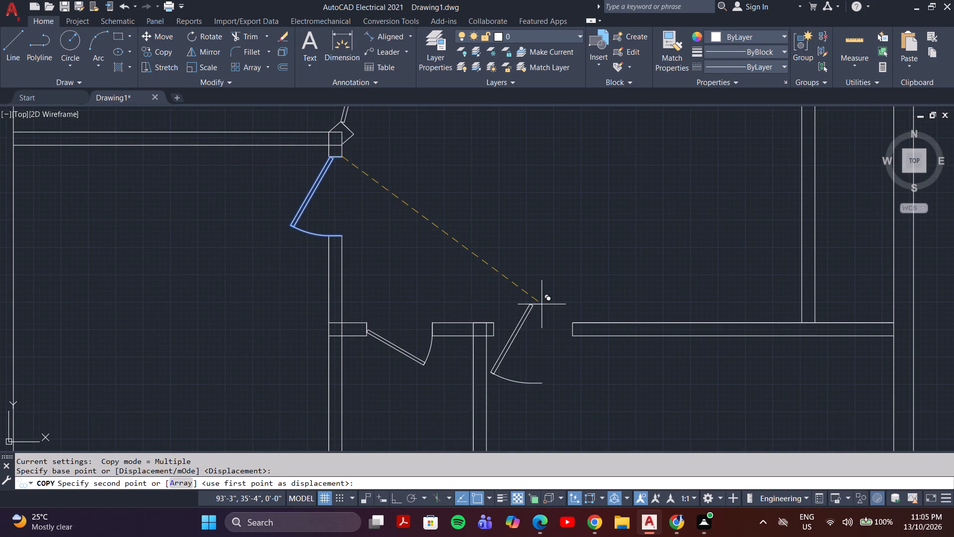
click(554, 228)
key(Escape)
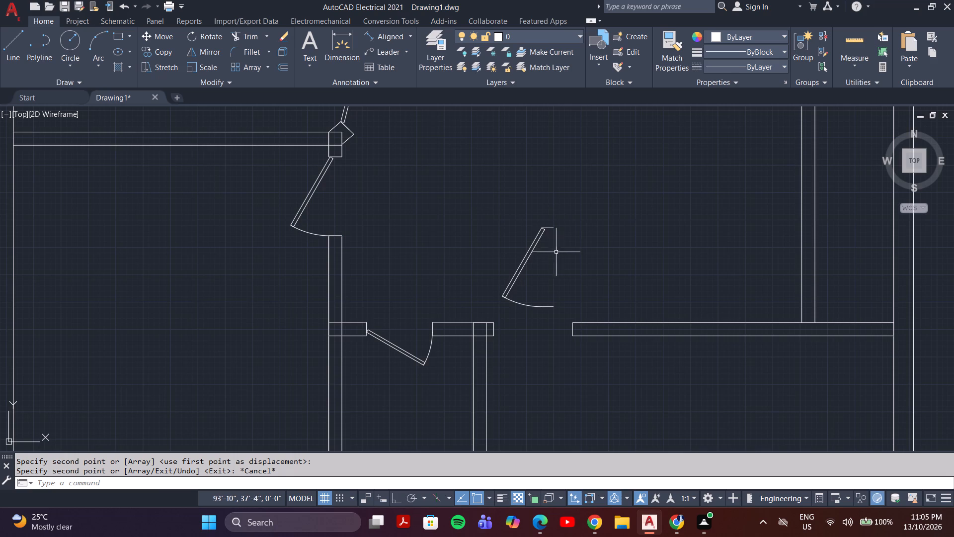
Rotate the copied door 270° about its hinge-side jamb endpoint so it aligns with the horizontal wall.
click(539, 272)
click(495, 295)
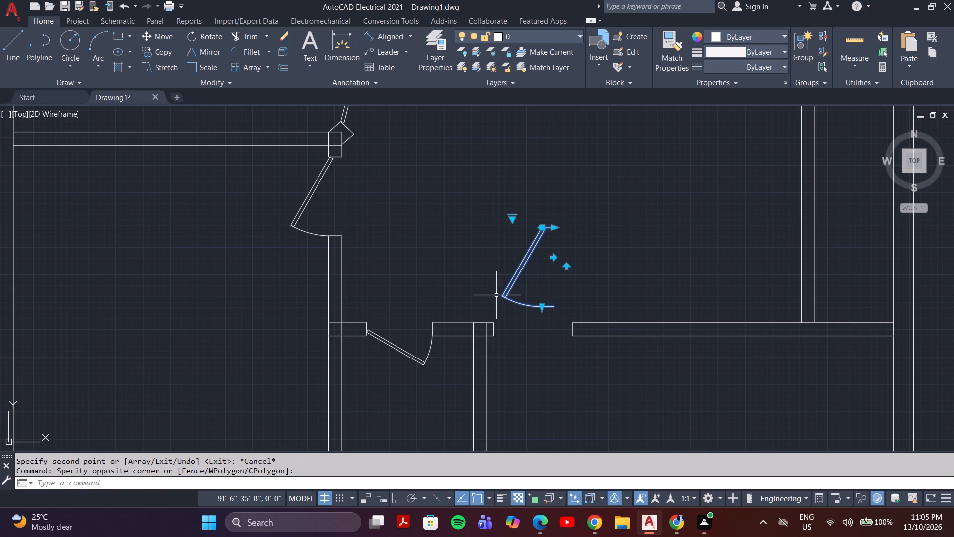
key(r)
key(o)
key(Return)
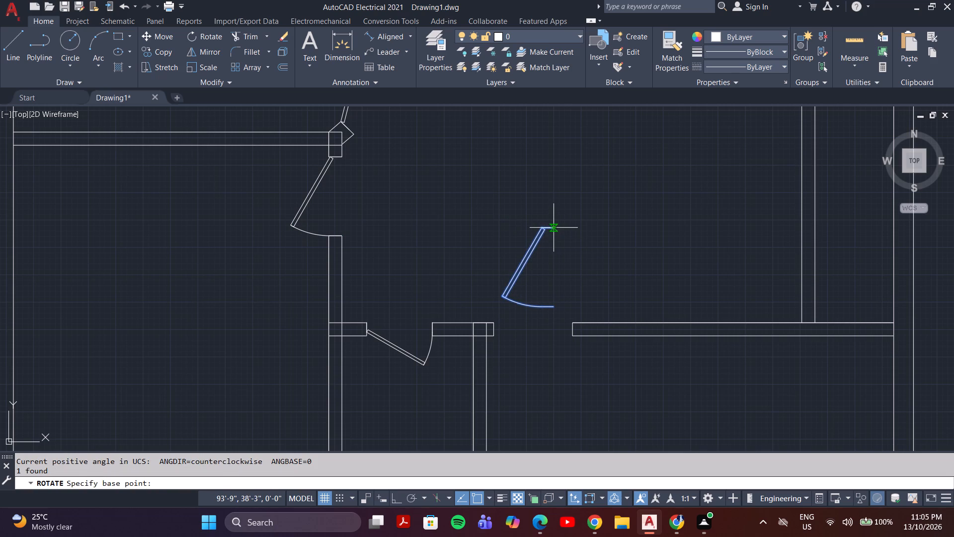
click(552, 226)
key(F8)
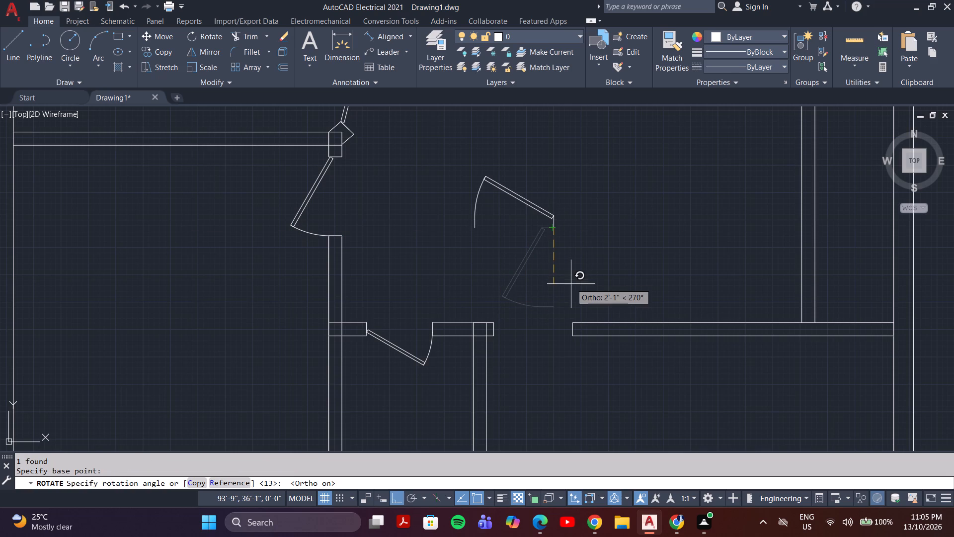
click(571, 284)
Move the rotated door into the lower horizontal wall's opening, snapping its jamb endpoint to the lower corner of the opening's right end.
drag(563, 204, 548, 205)
click(475, 242)
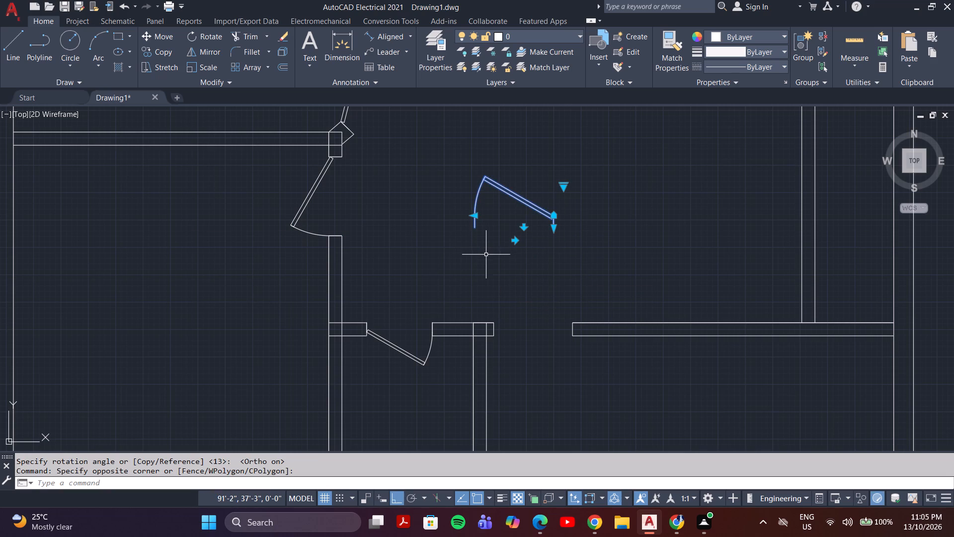
key(m)
key(Return)
scroll(554, 235, up, 2)
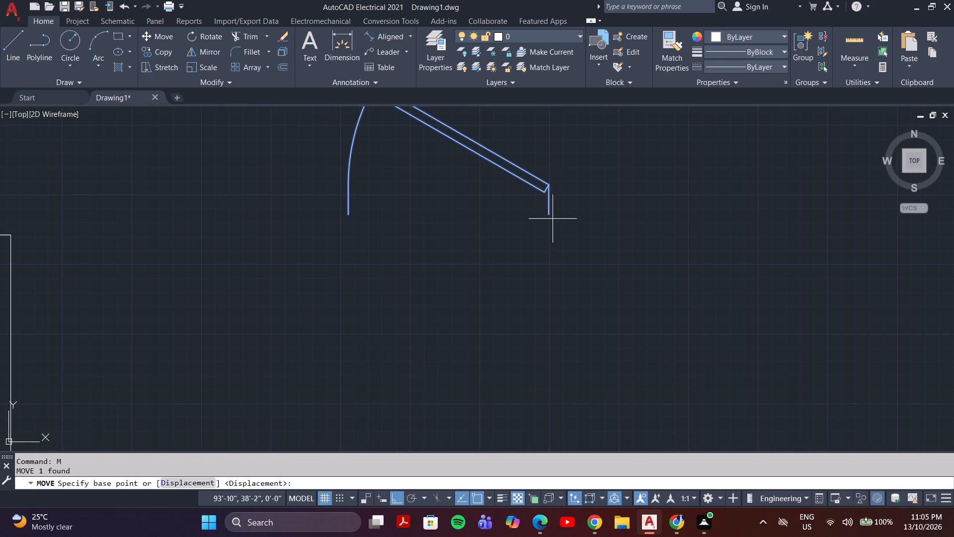
click(549, 215)
middle_drag(534, 278, 535, 256)
middle_drag(531, 403, 538, 379)
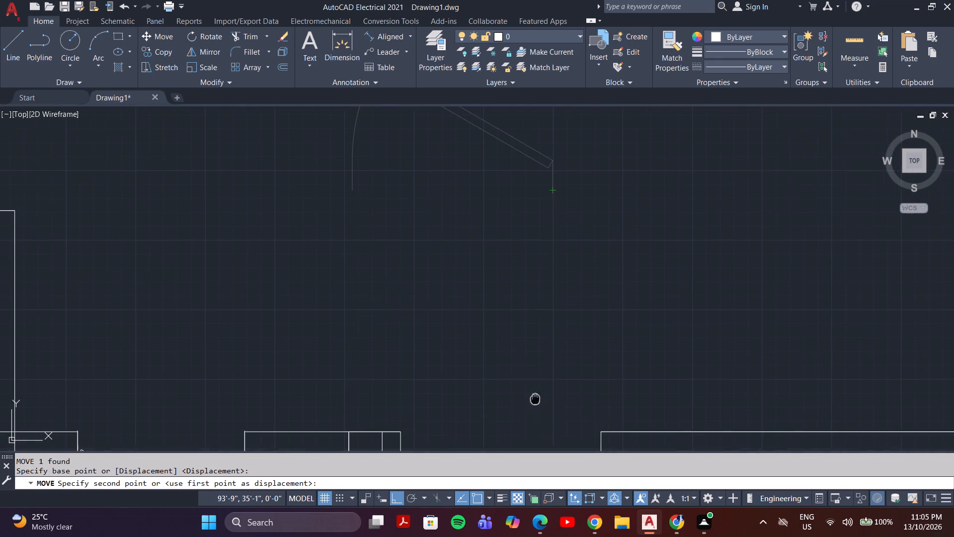
middle_drag(538, 379, 540, 295)
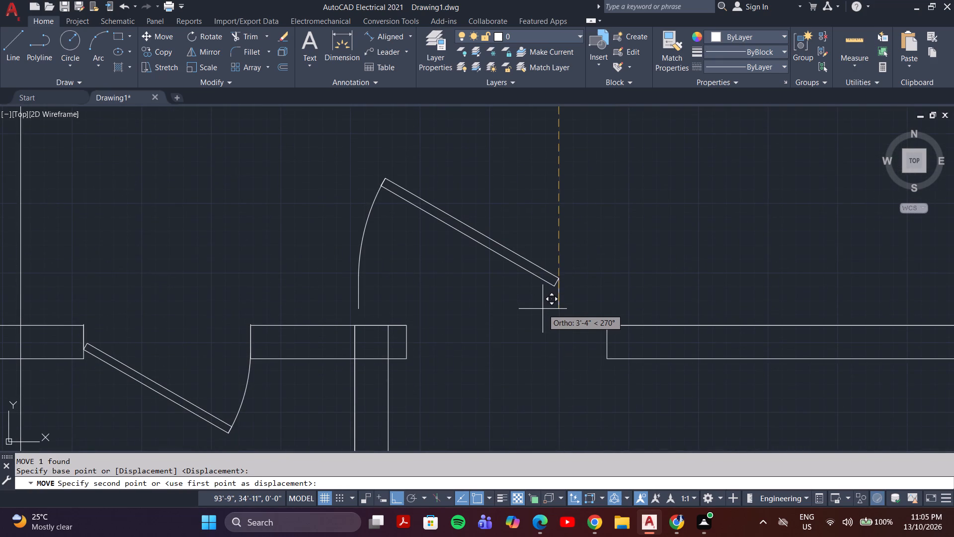
key(F8)
click(608, 359)
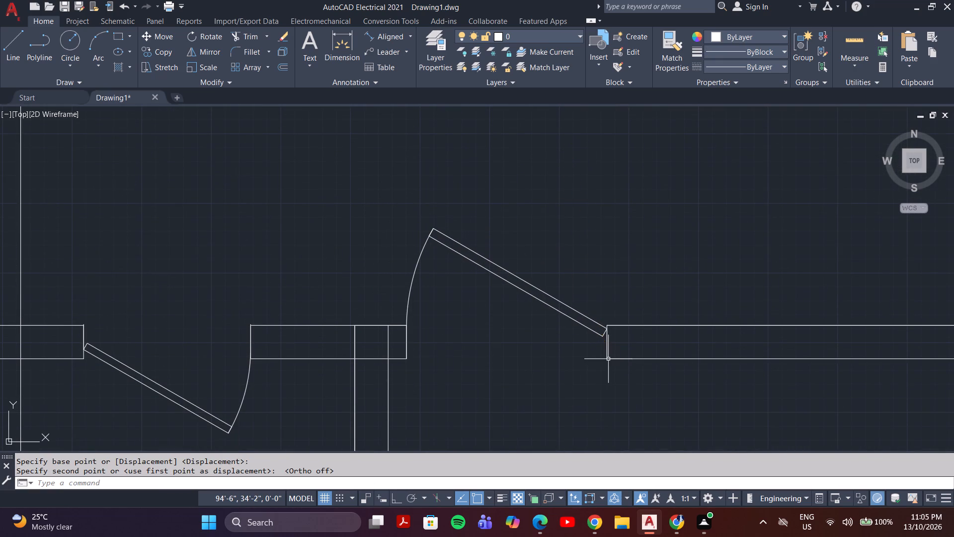
Flip the placed door in both directions so it is hinged at the opening's left end and swings downward.
click(547, 269)
click(506, 295)
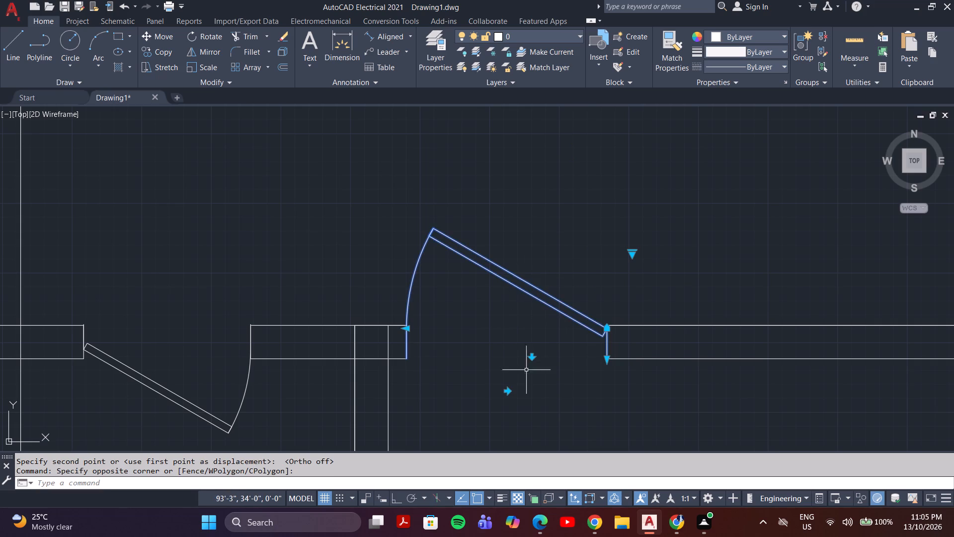
click(532, 354)
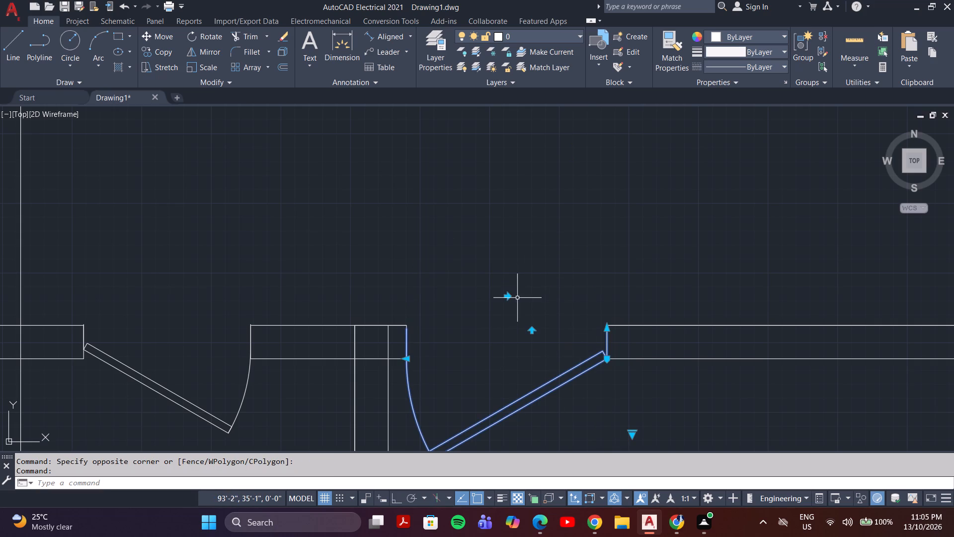
click(506, 296)
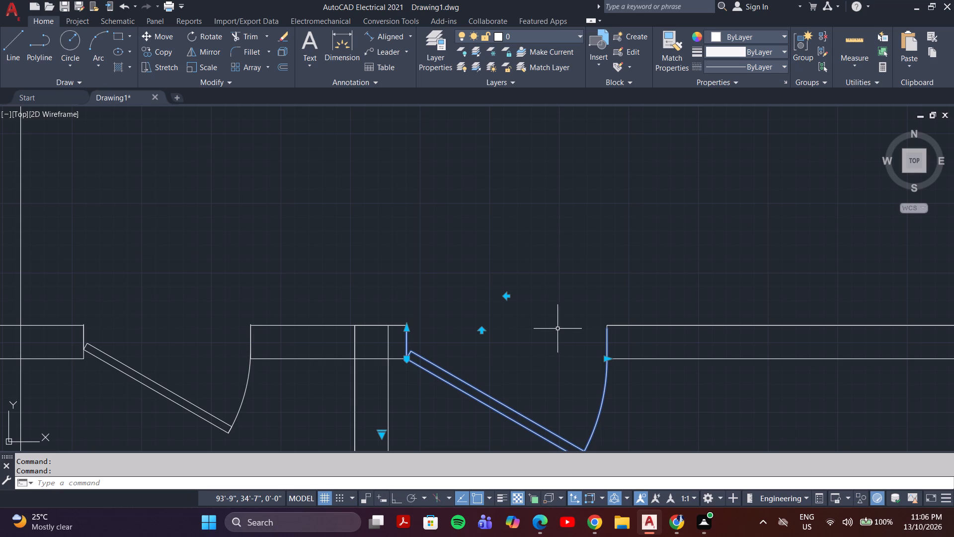
scroll(559, 331, down, 1)
middle_drag(583, 283, 590, 192)
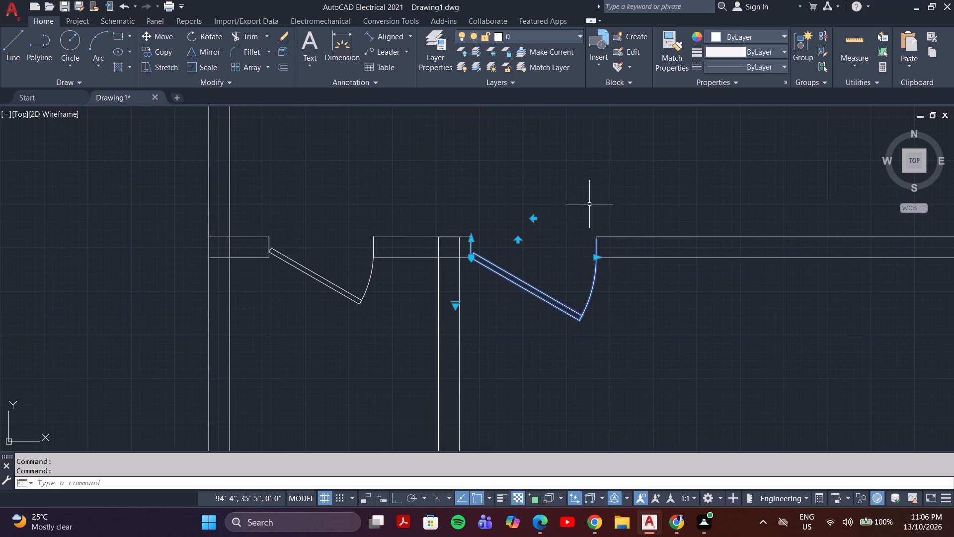
key(Escape)
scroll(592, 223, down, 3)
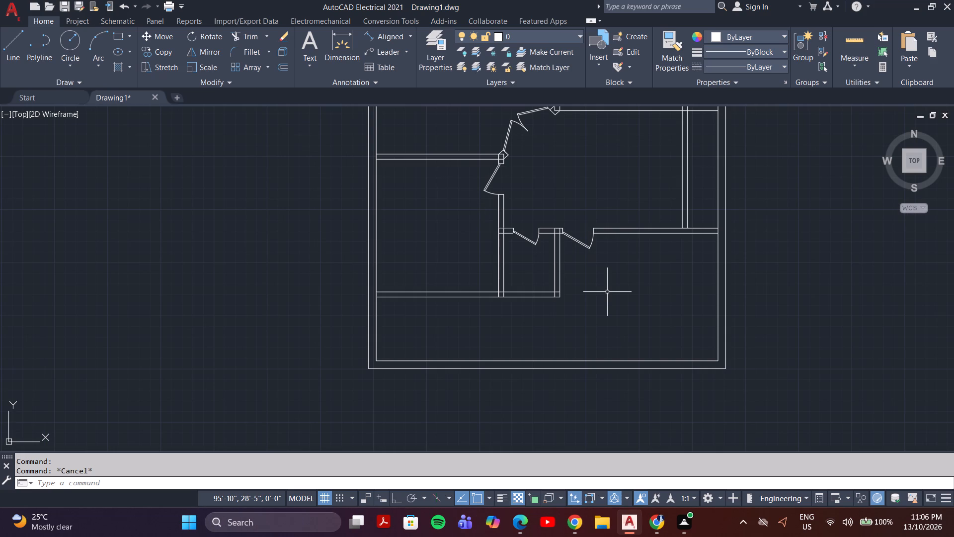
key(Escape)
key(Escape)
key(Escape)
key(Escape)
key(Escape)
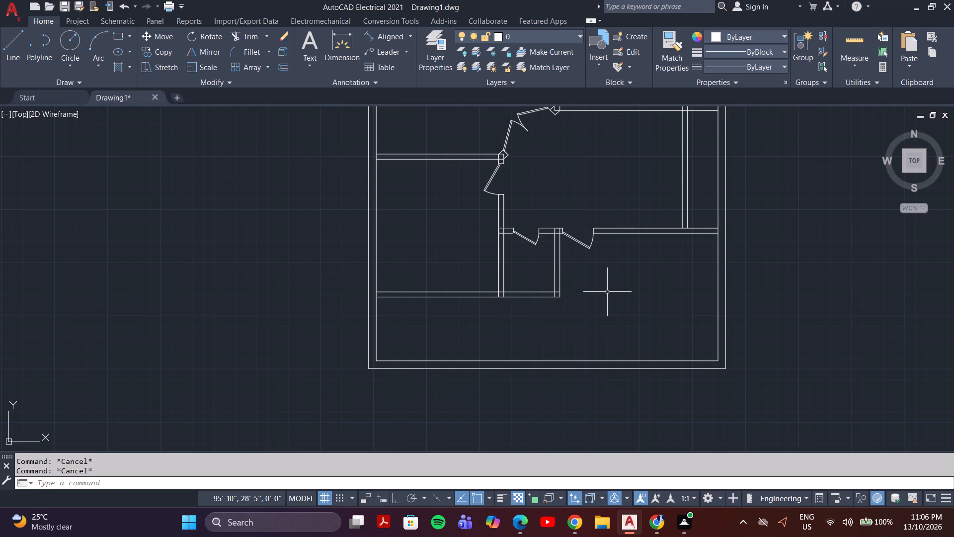
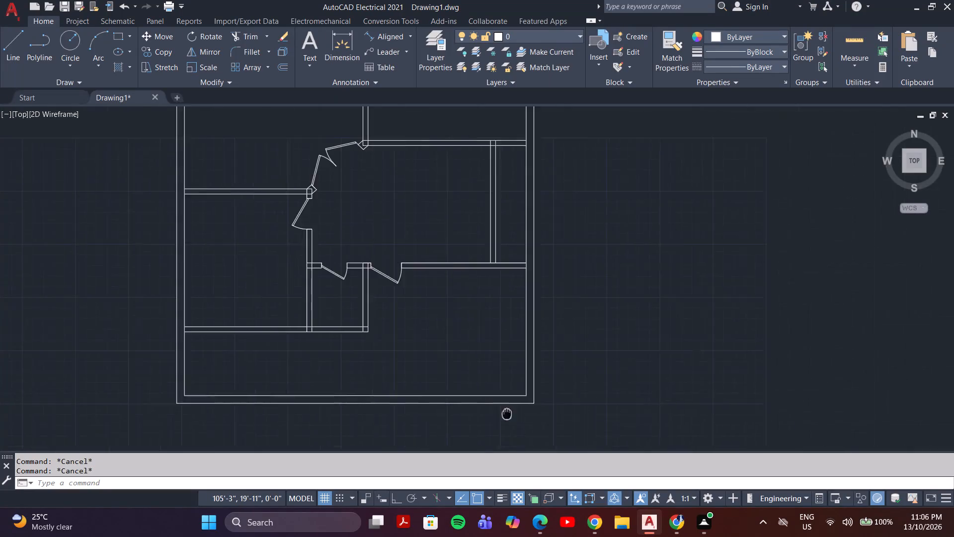
Look over the floor plan's upper rooms and the small loose rectangle beside the plan.
scroll(439, 306, down, 3)
middle_drag(438, 305, 544, 320)
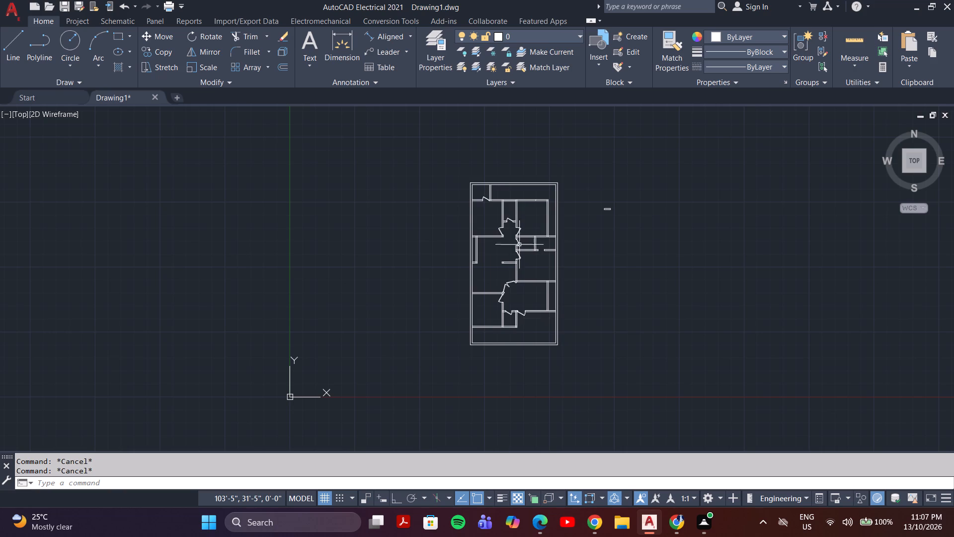
middle_drag(537, 174, 518, 162)
scroll(509, 189, up, 5)
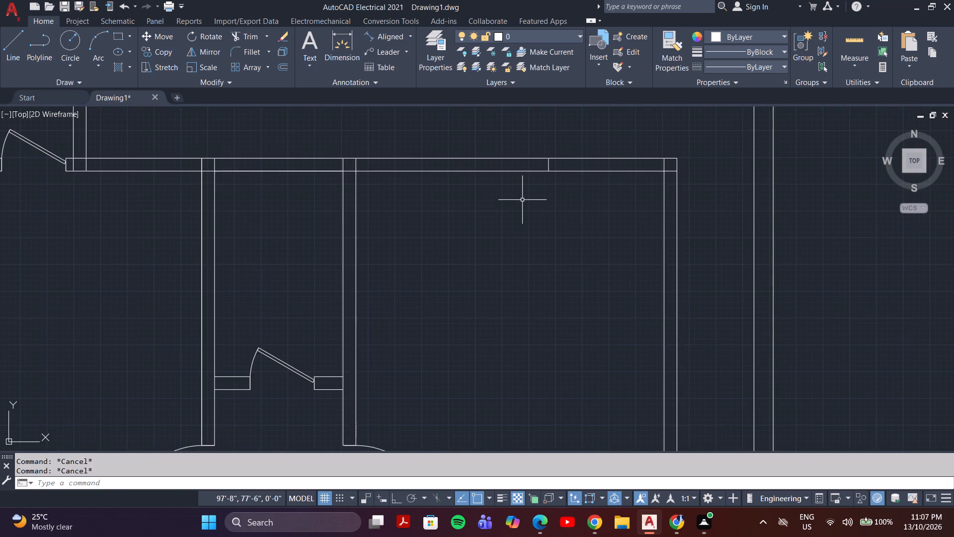
scroll(522, 200, down, 1)
scroll(531, 266, down, 3)
scroll(531, 267, up, 1)
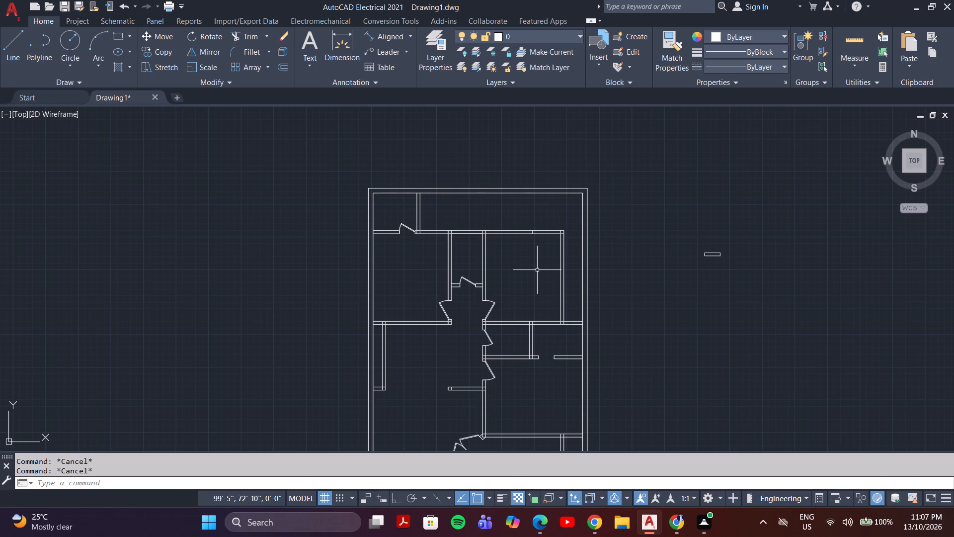
middle_drag(636, 262, 622, 265)
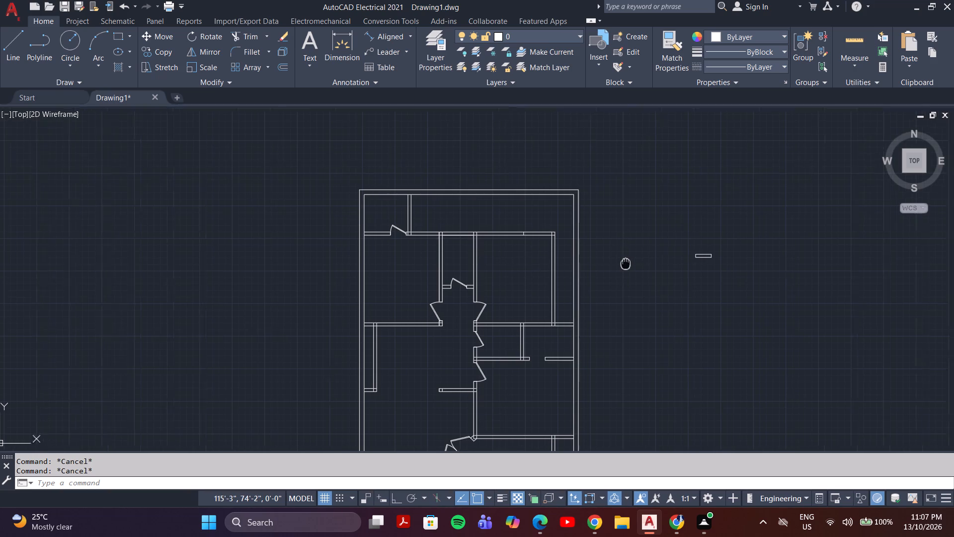
middle_drag(622, 265, 517, 295)
scroll(589, 286, up, 5)
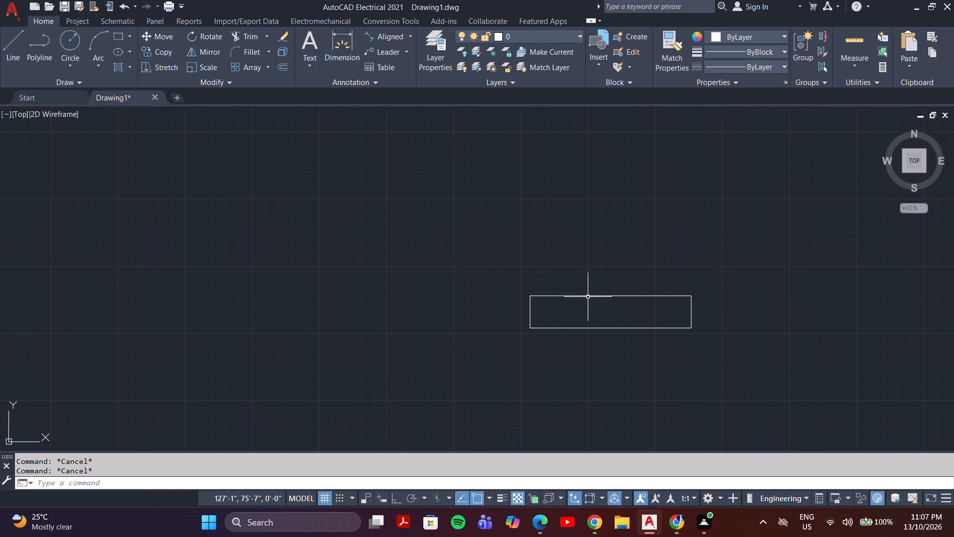
scroll(588, 297, down, 5)
scroll(588, 298, up, 3)
scroll(588, 300, down, 3)
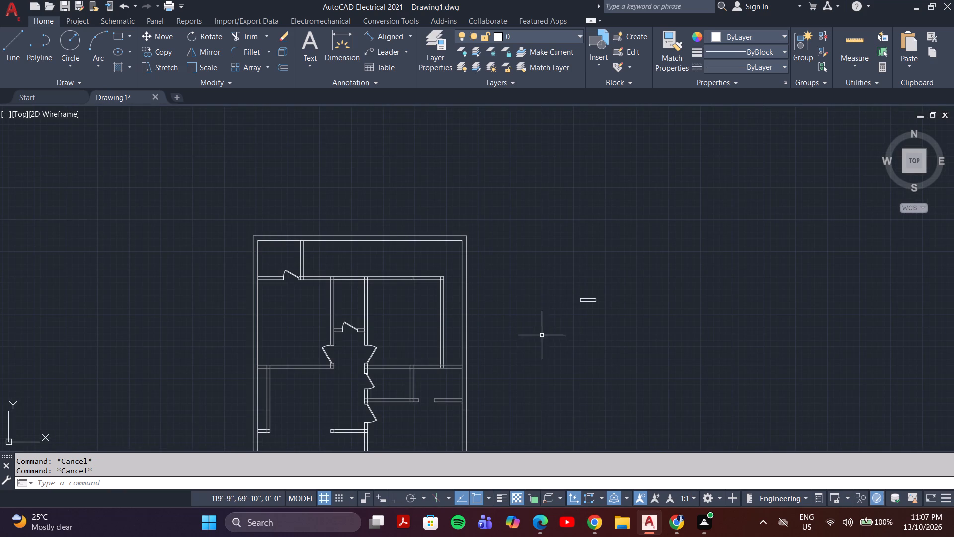
scroll(588, 319, up, 4)
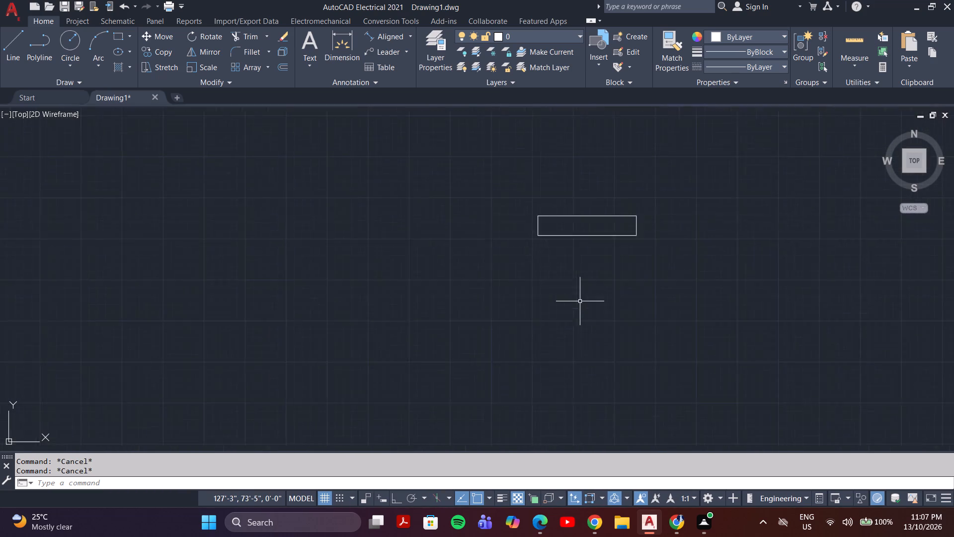
scroll(580, 301, up, 1)
middle_drag(574, 277, 566, 349)
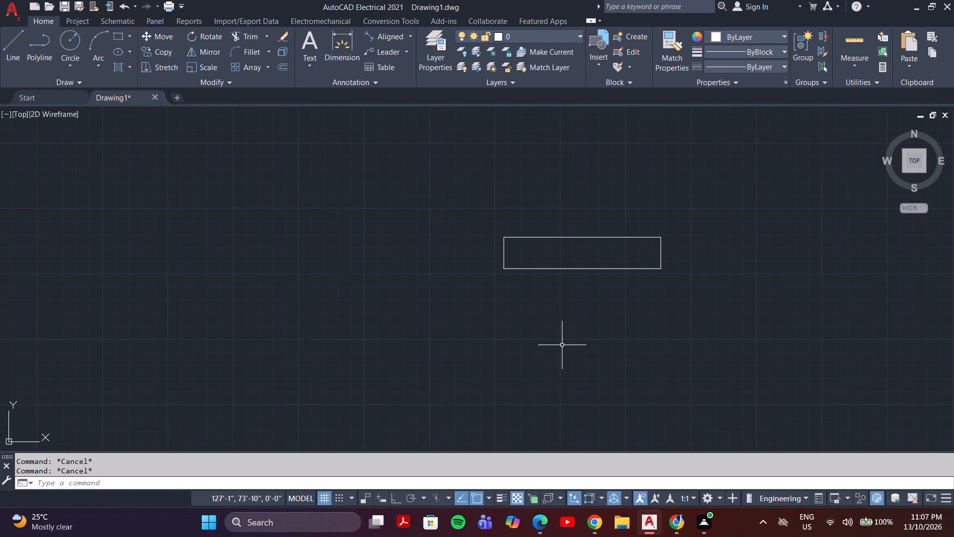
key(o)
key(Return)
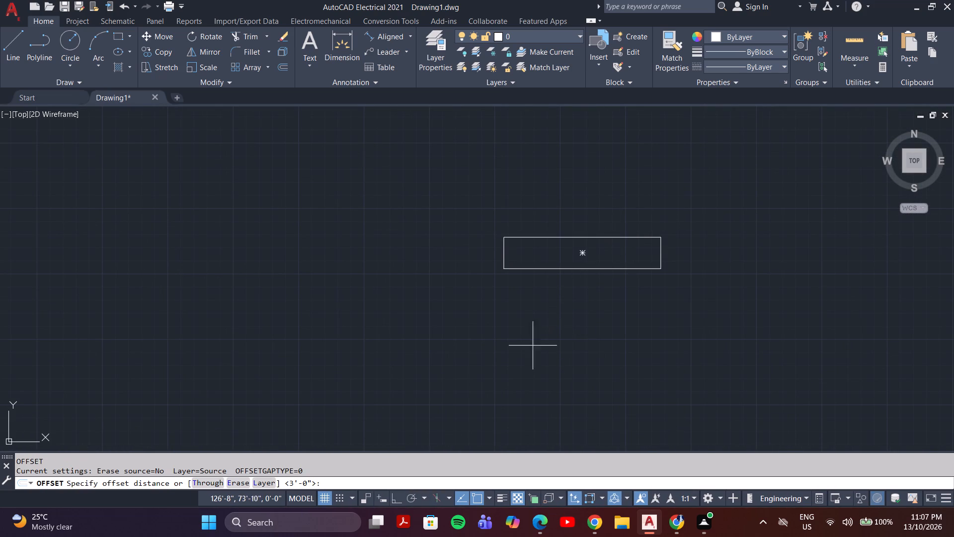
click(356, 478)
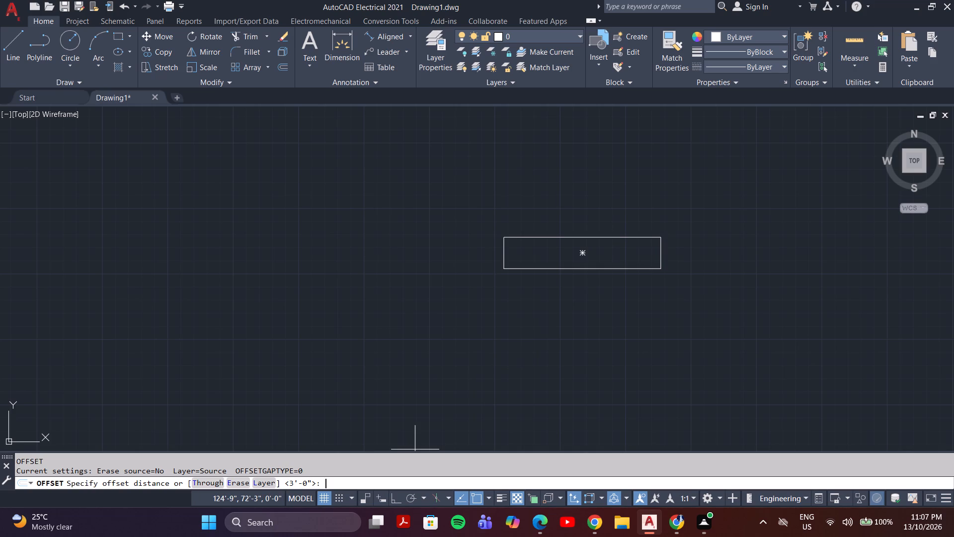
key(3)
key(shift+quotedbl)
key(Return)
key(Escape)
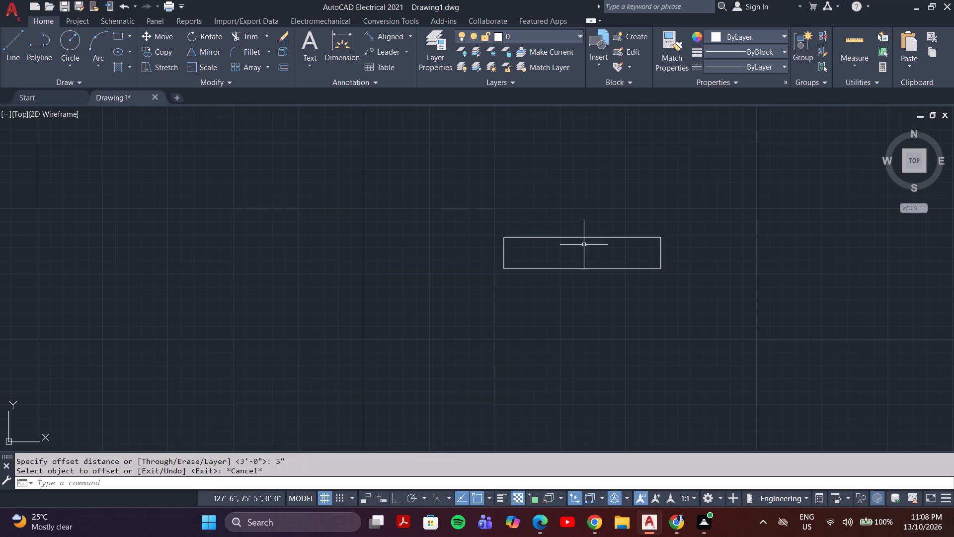
Explode the loose rectangle beside the floor plan into separate lines.
click(589, 231)
click(575, 246)
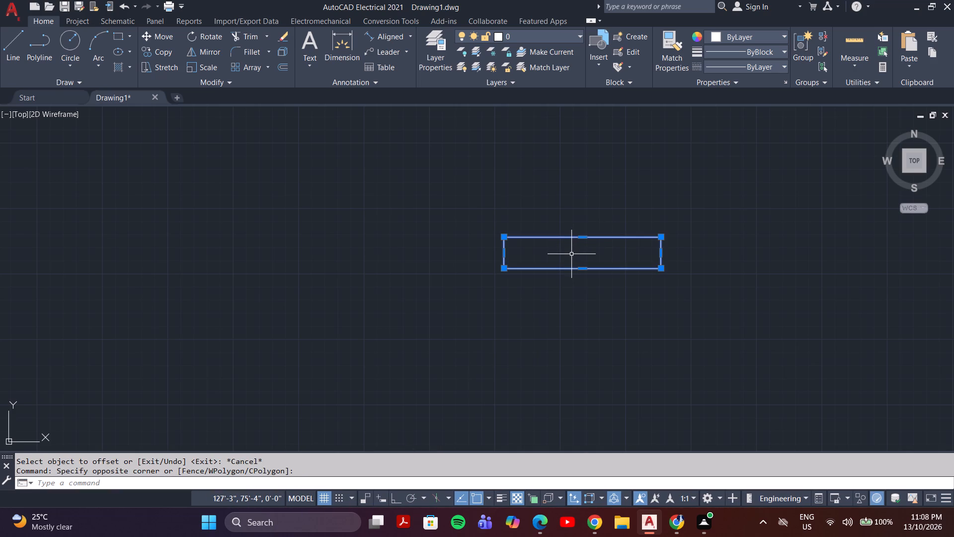
key(x)
key(Return)
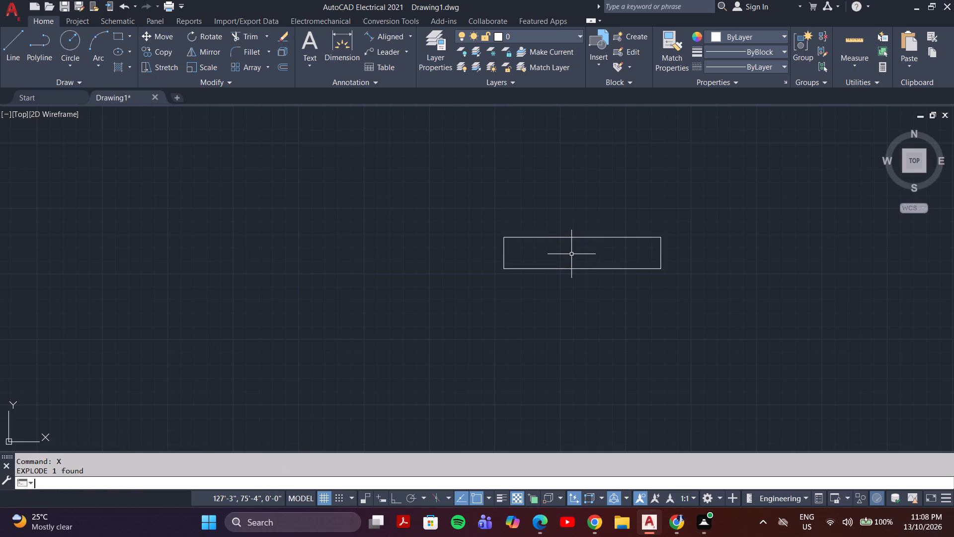
click(574, 239)
double_click(584, 227)
click(572, 244)
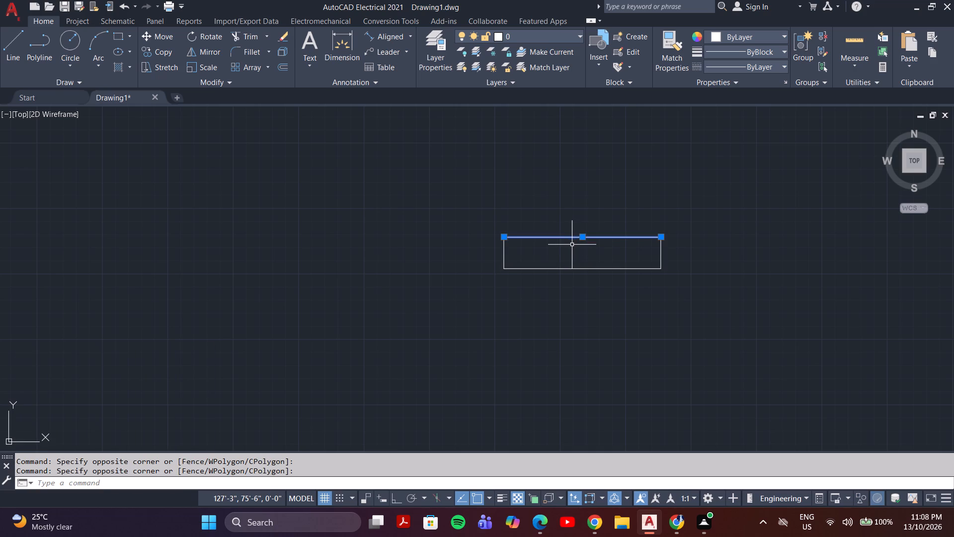
key(Escape)
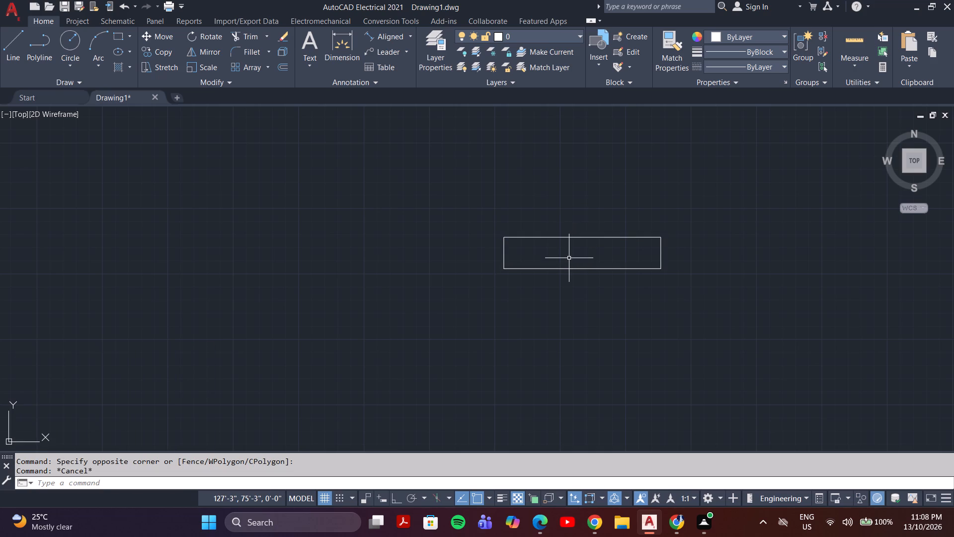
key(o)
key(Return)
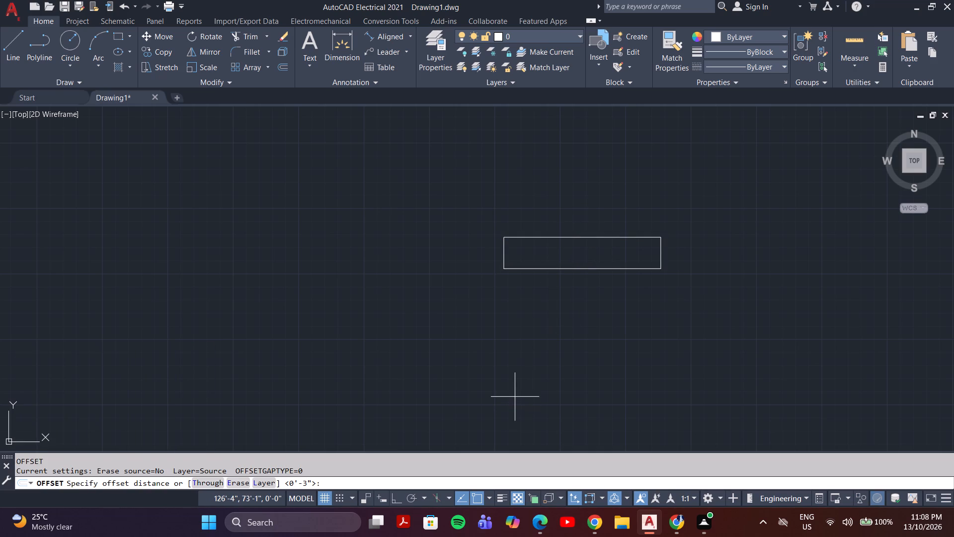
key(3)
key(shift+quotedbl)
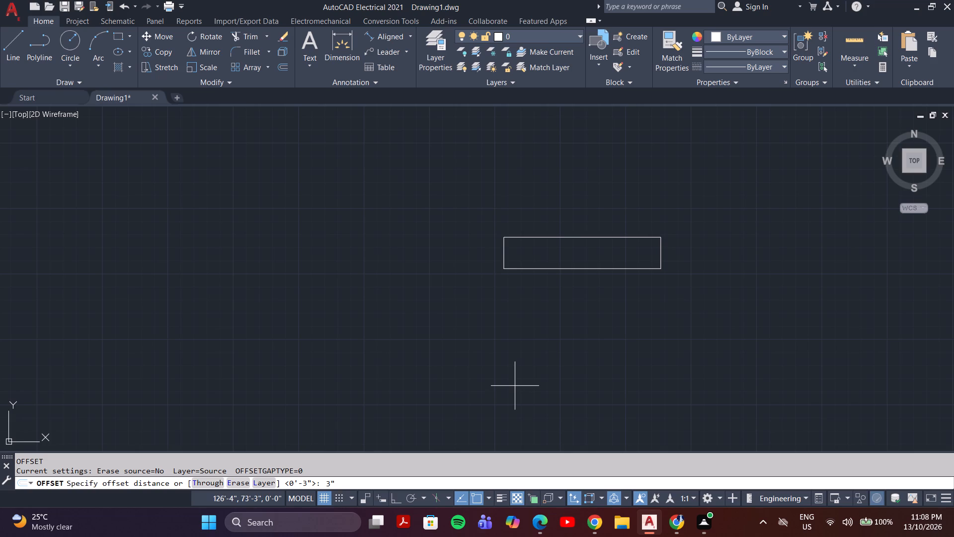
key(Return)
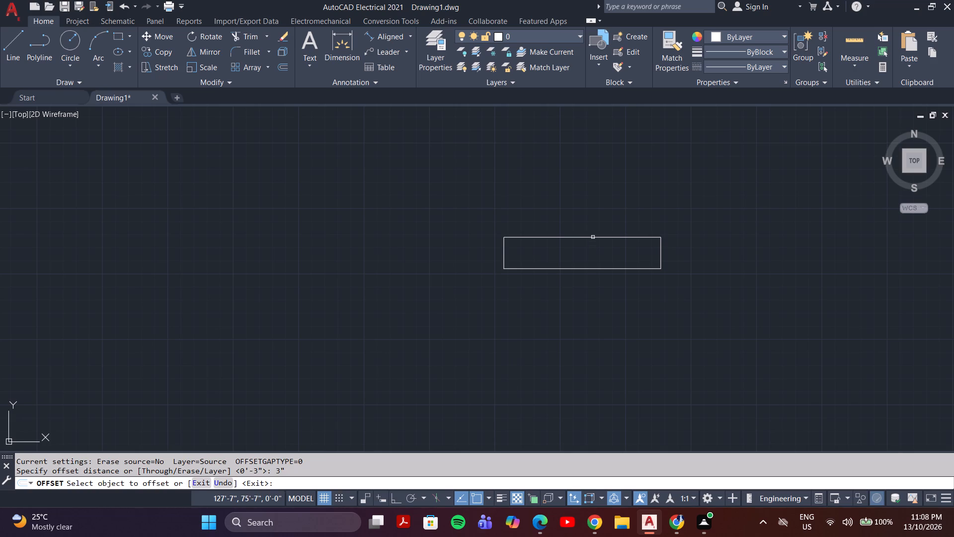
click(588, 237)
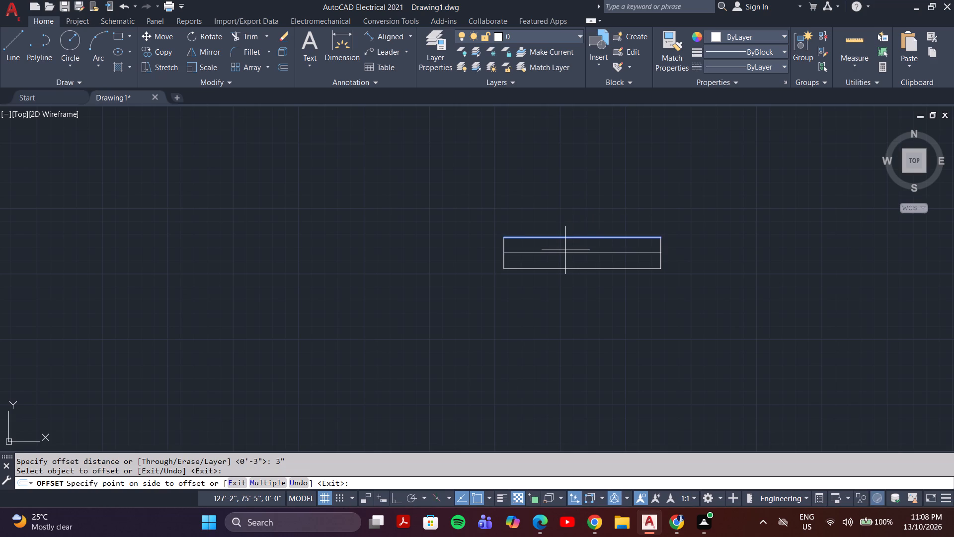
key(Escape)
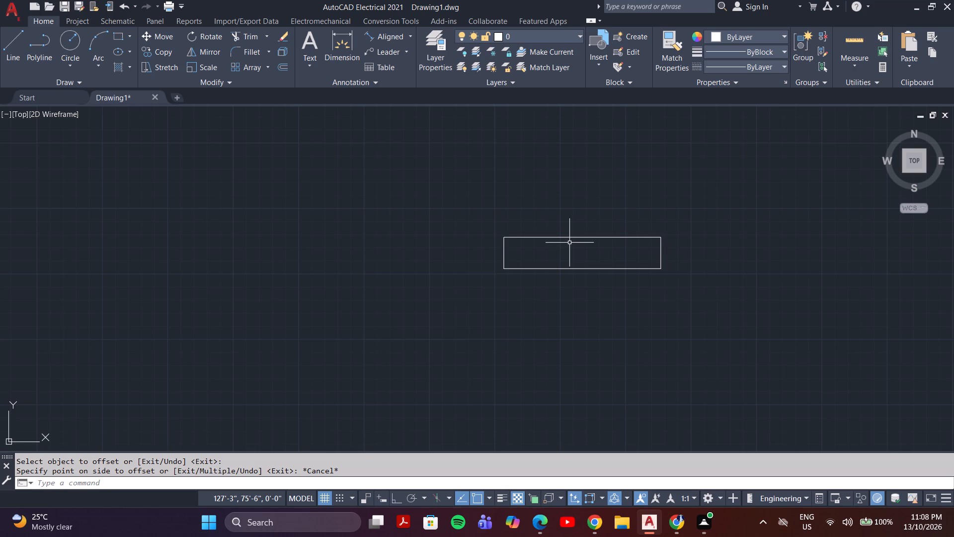
Offset the exploded rectangle's top and bottom lines 2" inward to form the inner lines of a window symbol.
key(o)
key(Return)
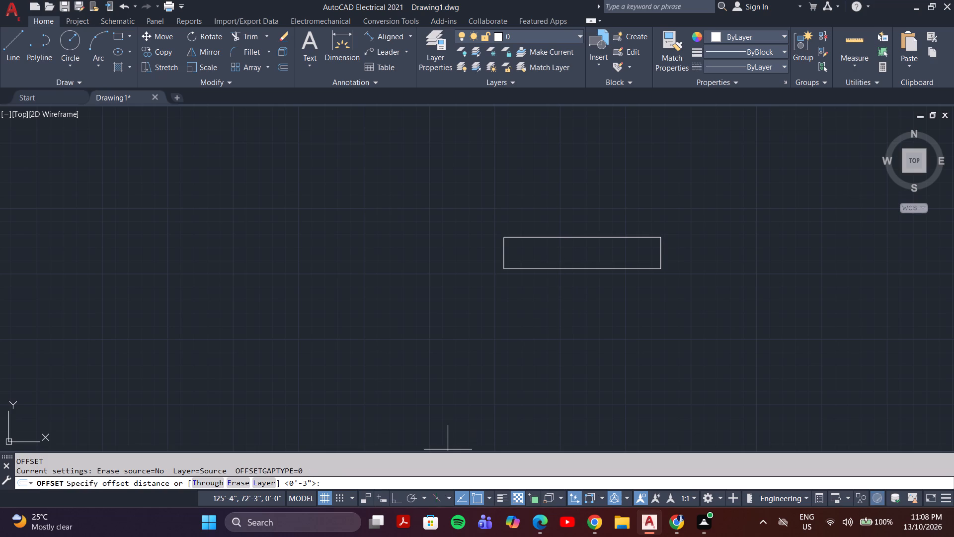
click(362, 478)
key(2)
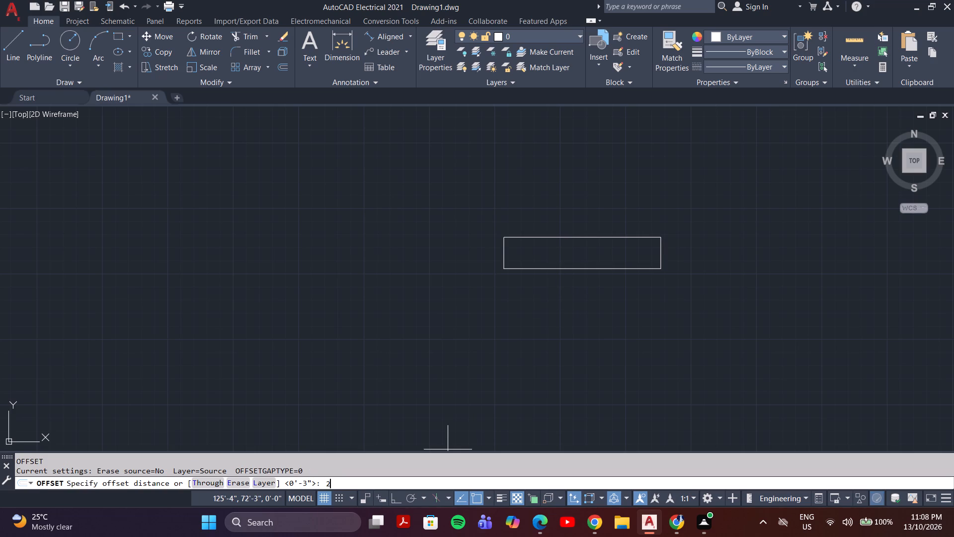
key(shift+quotedbl)
key(Return)
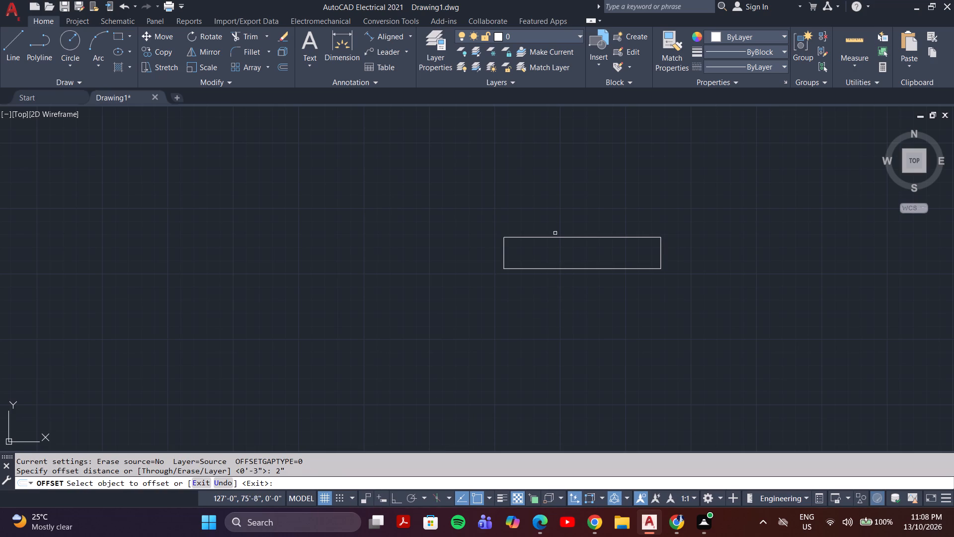
click(553, 237)
click(552, 242)
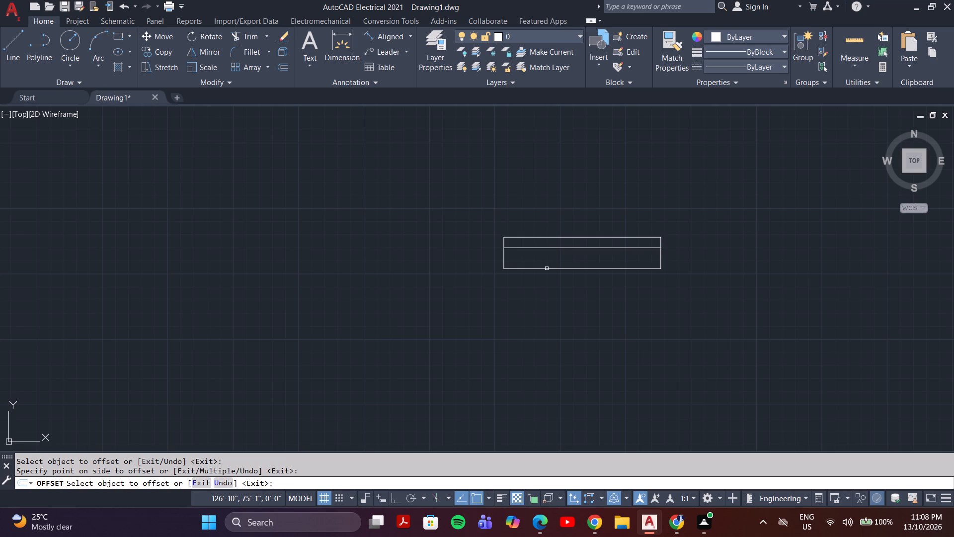
click(547, 270)
click(546, 262)
middle_drag(518, 313, 378, 359)
scroll(378, 360, down, 2)
middle_drag(397, 358, 489, 358)
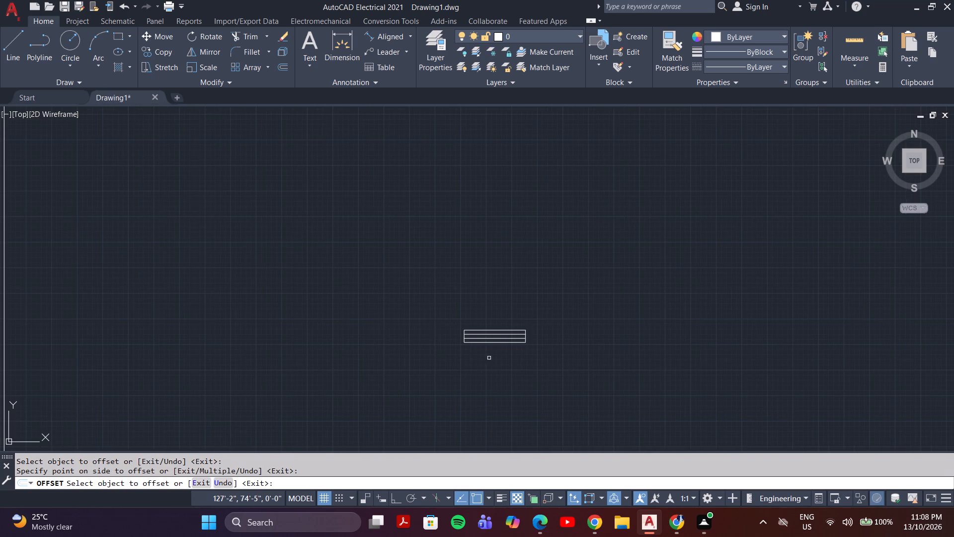
scroll(480, 356, down, 2)
scroll(442, 376, up, 2)
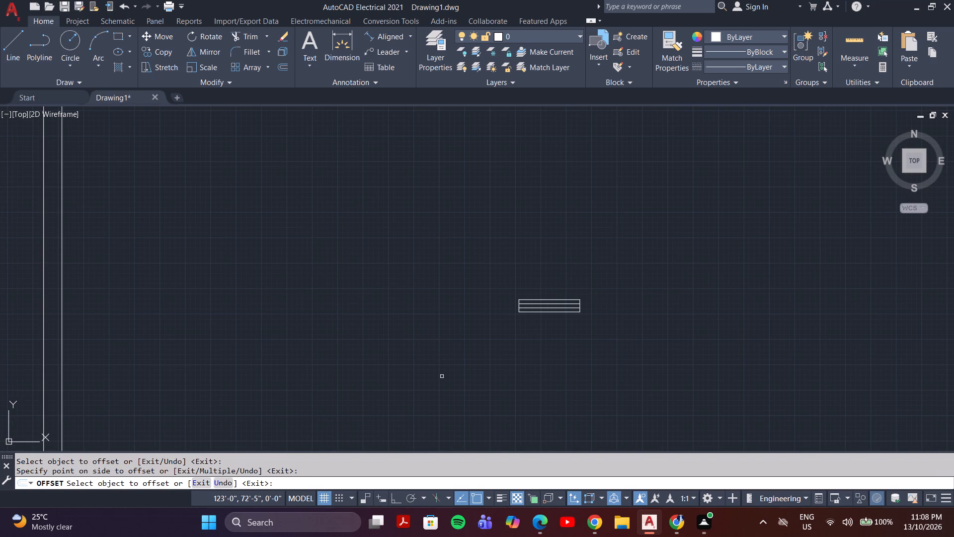
key(Escape)
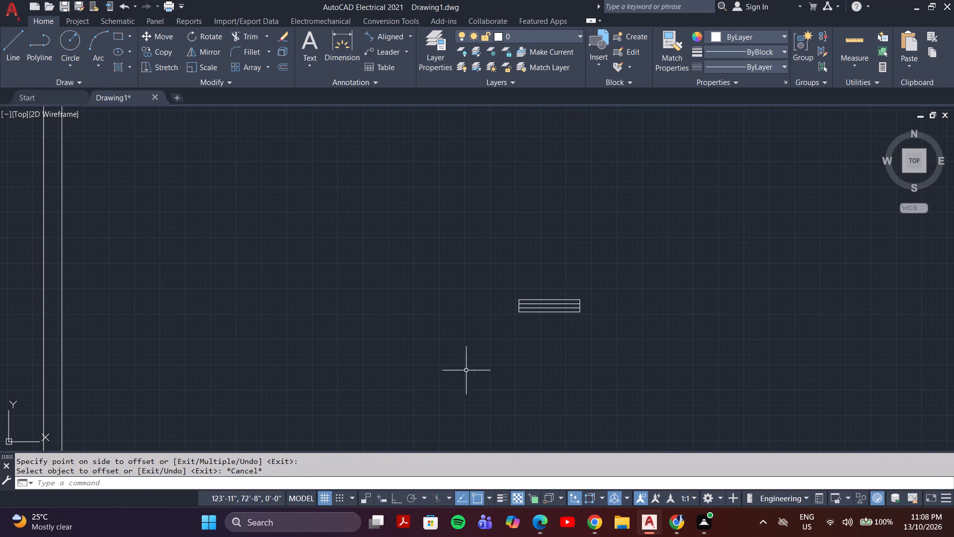
Copy the window symbol by its lower-left corner into the short horizontal wall between the upper-right room's partition and the right exterior wall.
click(593, 287)
click(484, 329)
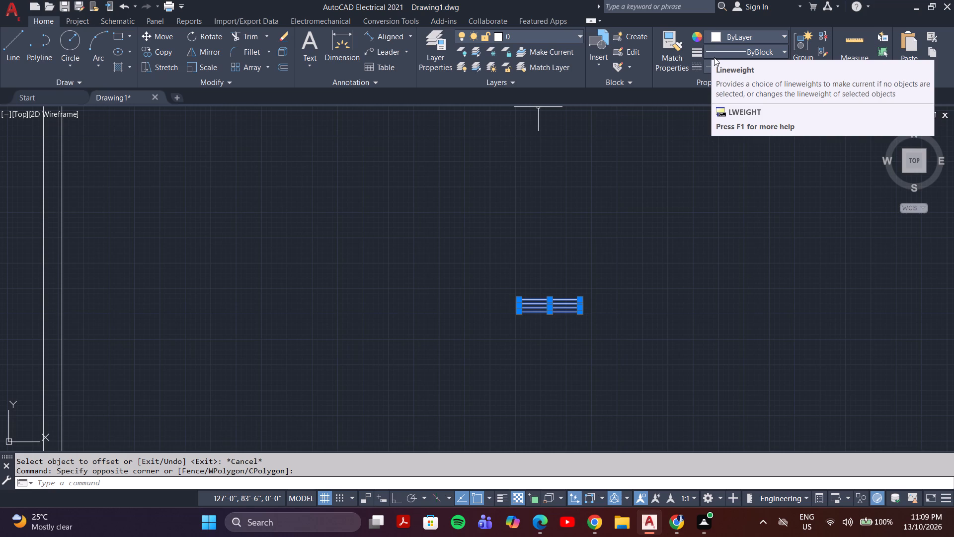
scroll(713, 57, down, 1)
scroll(699, 186, down, 2)
middle_drag(661, 231, 602, 300)
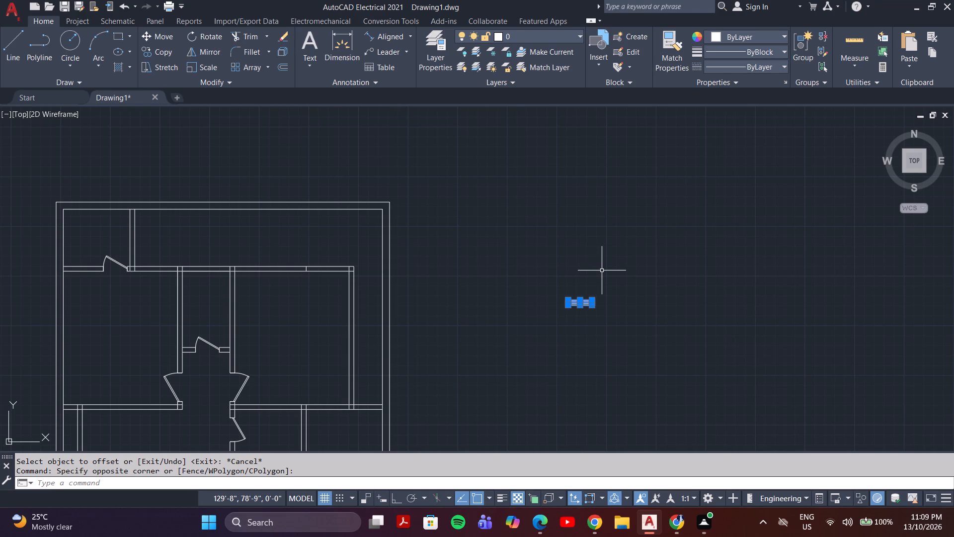
text(co)
key(Return)
scroll(563, 310, up, 3)
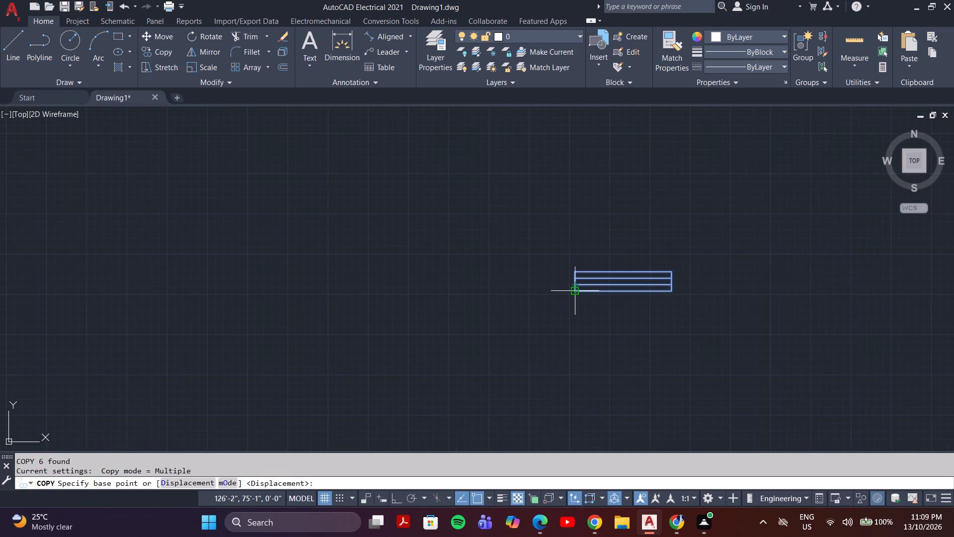
scroll(576, 294, up, 3)
click(562, 283)
scroll(396, 292, down, 5)
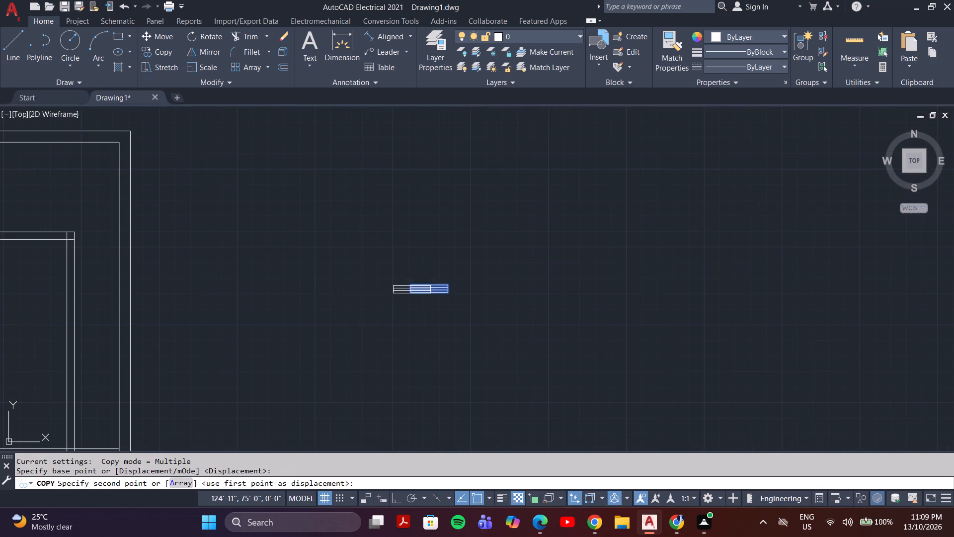
middle_drag(212, 249, 295, 314)
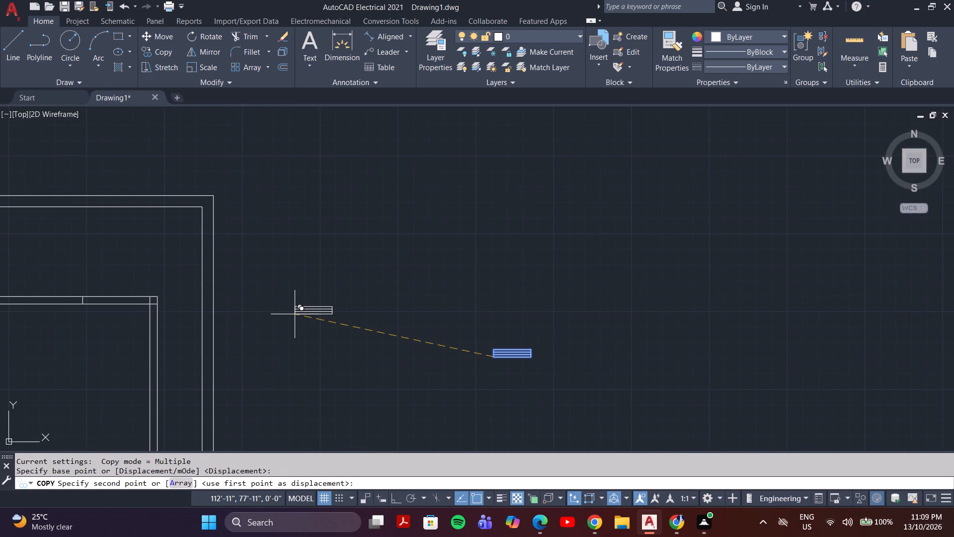
scroll(176, 327, down, 3)
middle_drag(154, 321, 196, 304)
scroll(196, 372, up, 4)
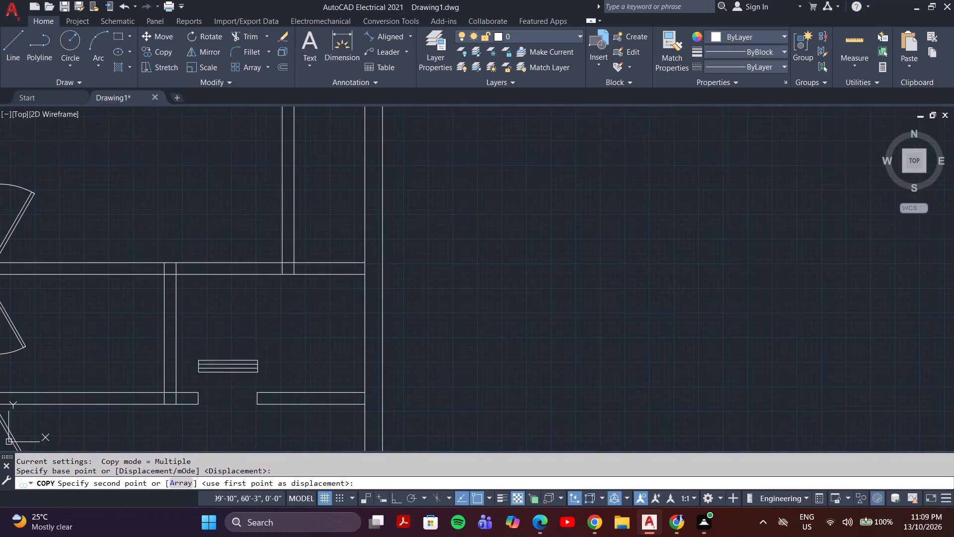
middle_drag(268, 309, 225, 379)
scroll(254, 344, up, 4)
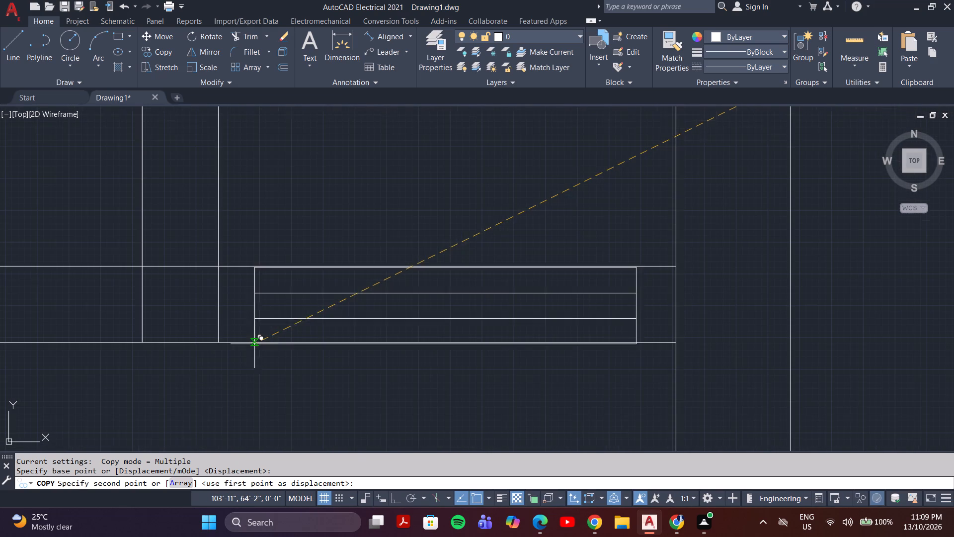
click(257, 344)
Place another window copy in the top wall of the lower-right room, between its narrow partition and the right exterior wall.
scroll(258, 318, down, 3)
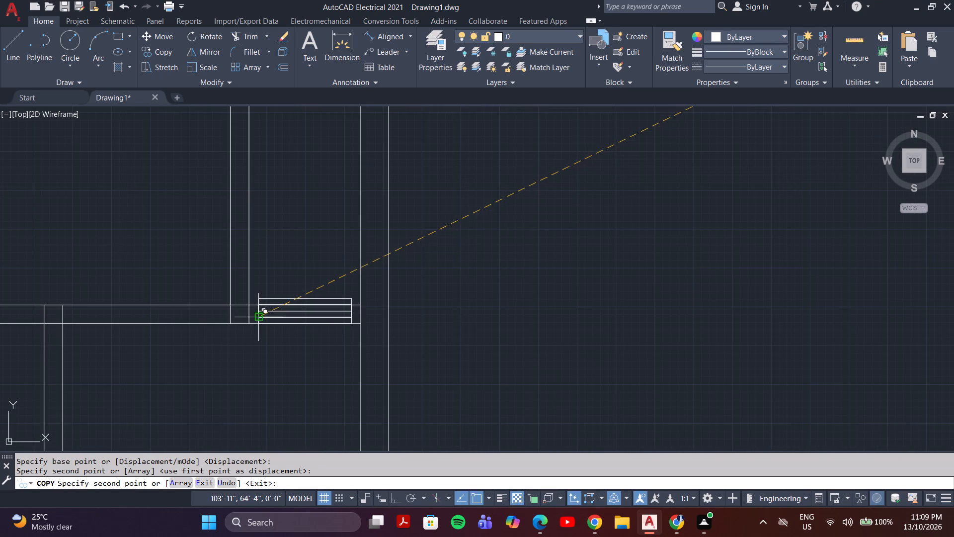
scroll(191, 330, down, 3)
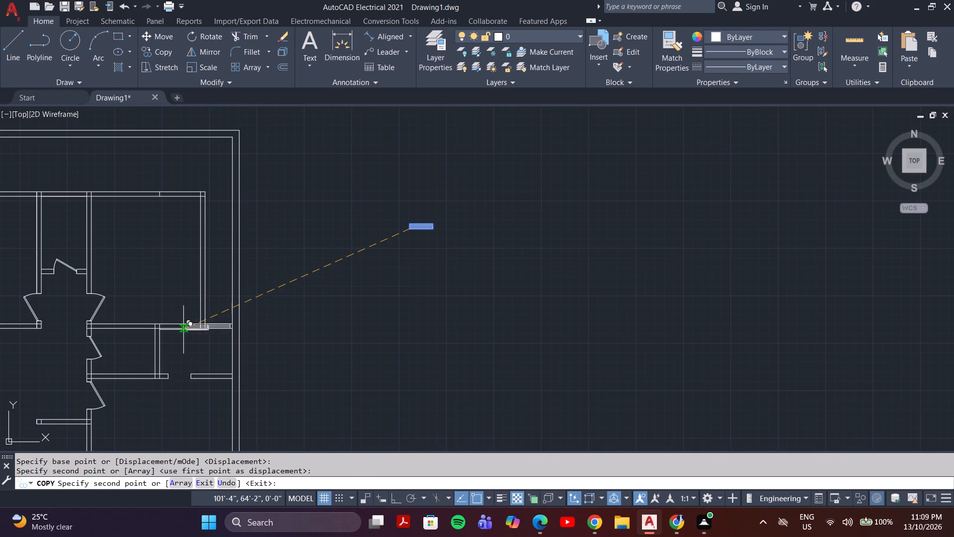
middle_drag(183, 330, 216, 344)
middle_drag(174, 359, 252, 363)
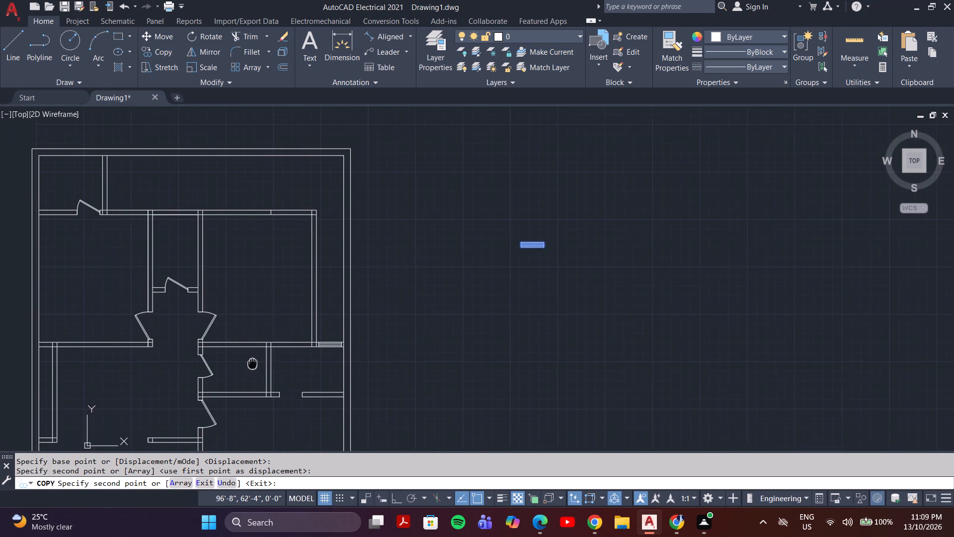
middle_drag(252, 363, 253, 363)
scroll(187, 356, down, 2)
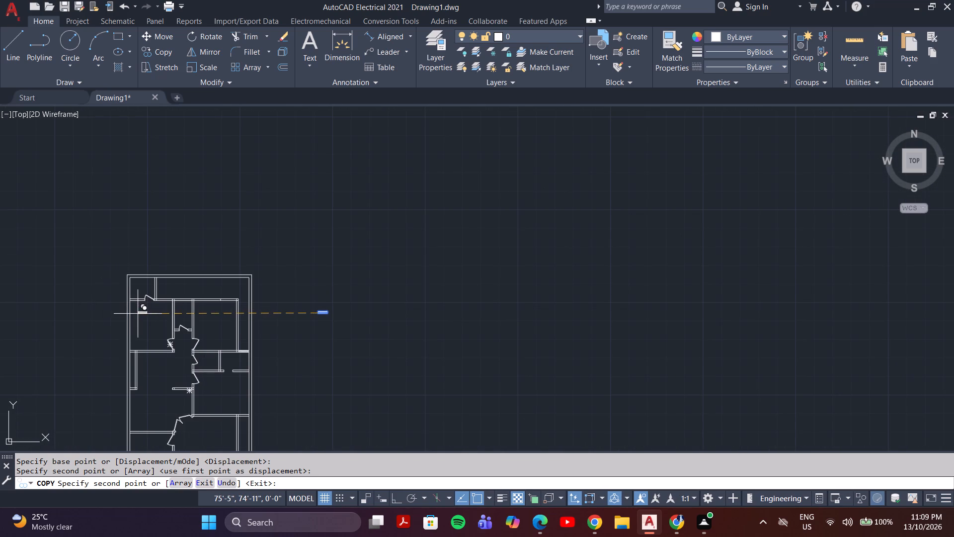
middle_drag(139, 335, 275, 315)
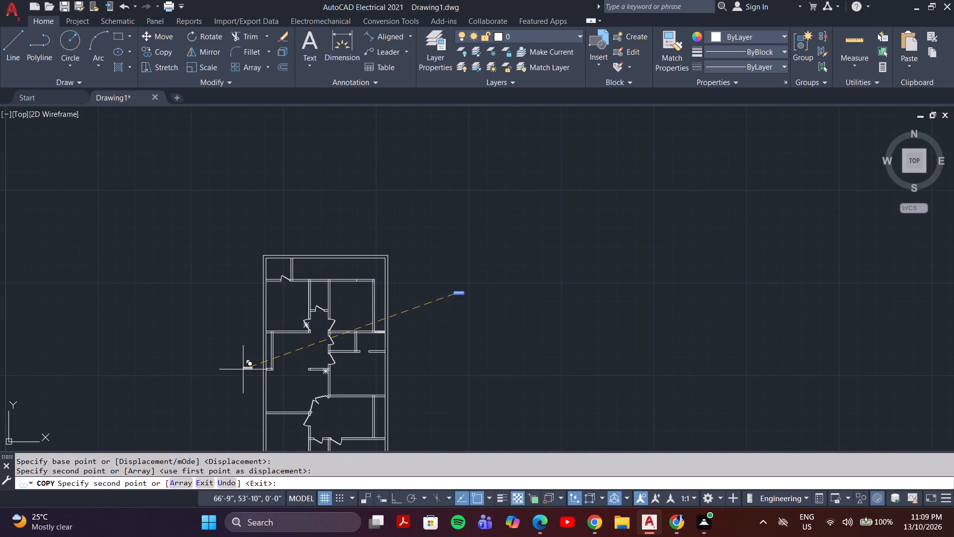
middle_drag(243, 371, 292, 358)
scroll(299, 358, up, 3)
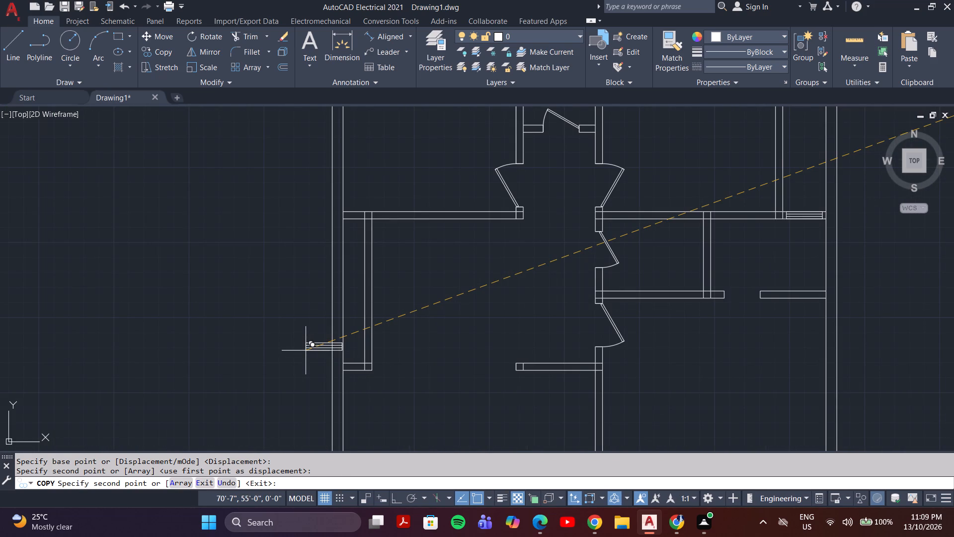
middle_drag(336, 284, 322, 359)
scroll(329, 310, up, 3)
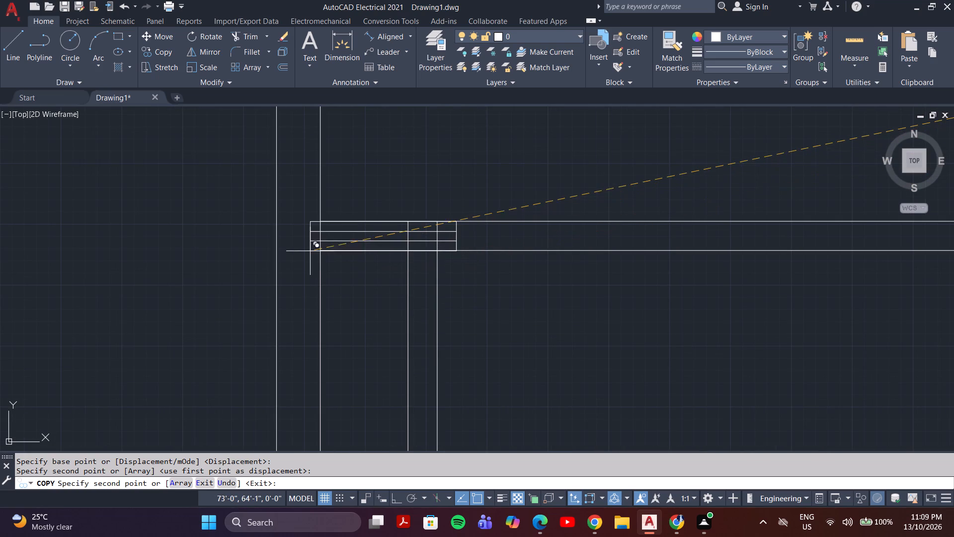
middle_click(328, 275)
scroll(328, 275, down, 2)
scroll(331, 316, down, 2)
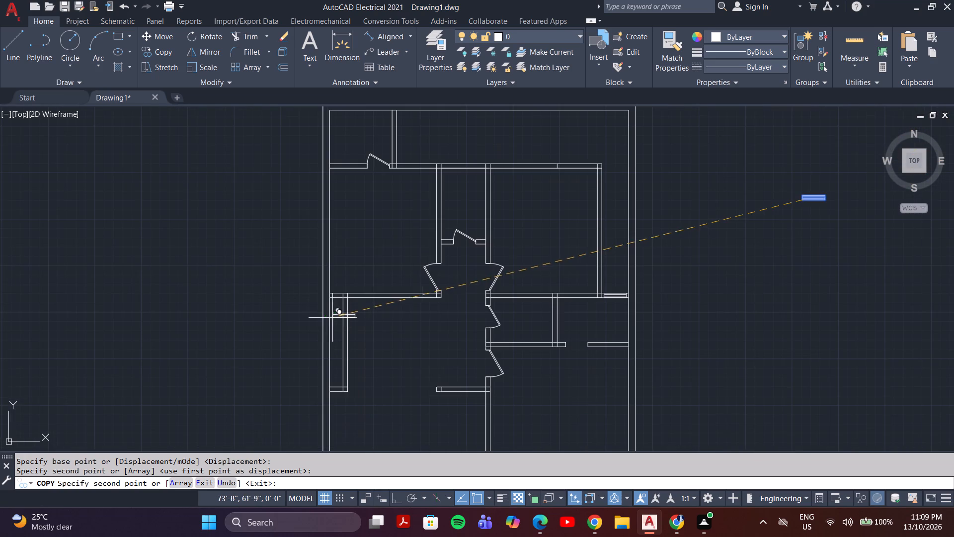
middle_drag(337, 329, 363, 273)
scroll(346, 339, up, 3)
scroll(378, 336, down, 3)
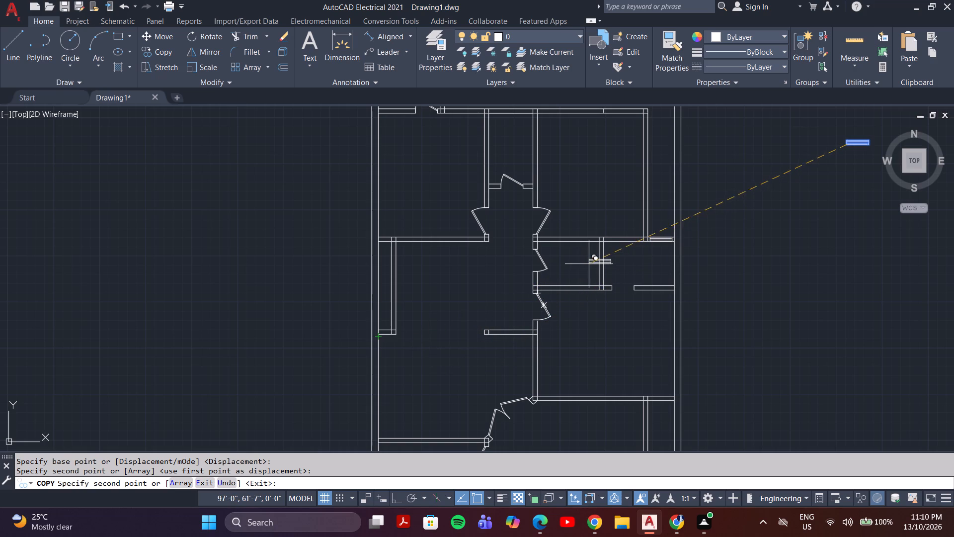
middle_drag(610, 267, 586, 279)
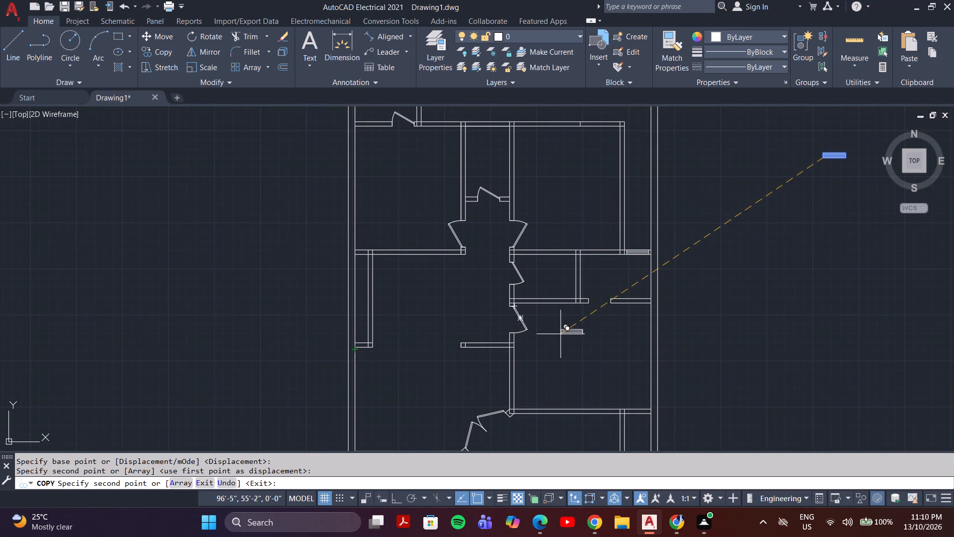
scroll(604, 400, up, 2)
middle_drag(635, 400, 504, 353)
scroll(509, 355, up, 1)
scroll(551, 411, up, 3)
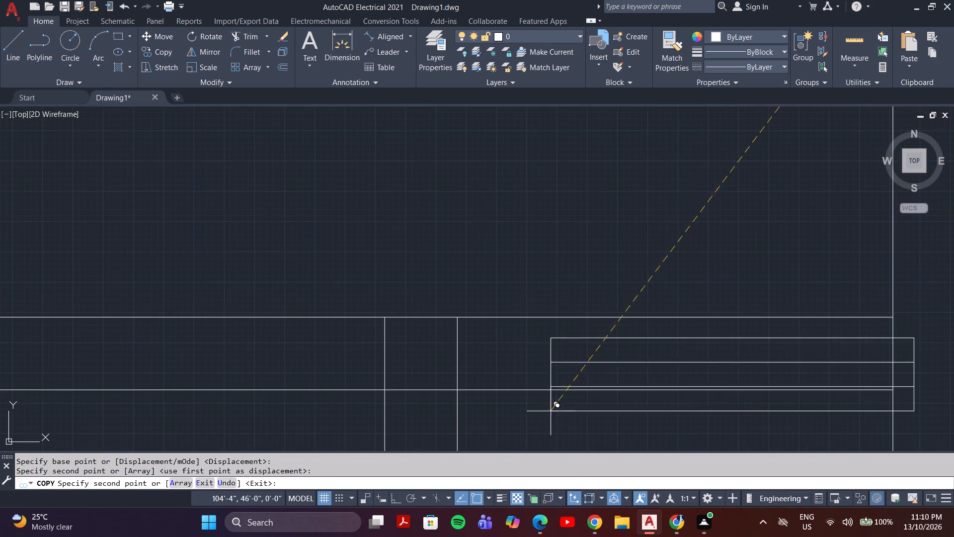
click(504, 390)
Look over the rest of the floor plan for further window positions and end the copying.
scroll(502, 383, down, 4)
middle_drag(411, 334, 536, 290)
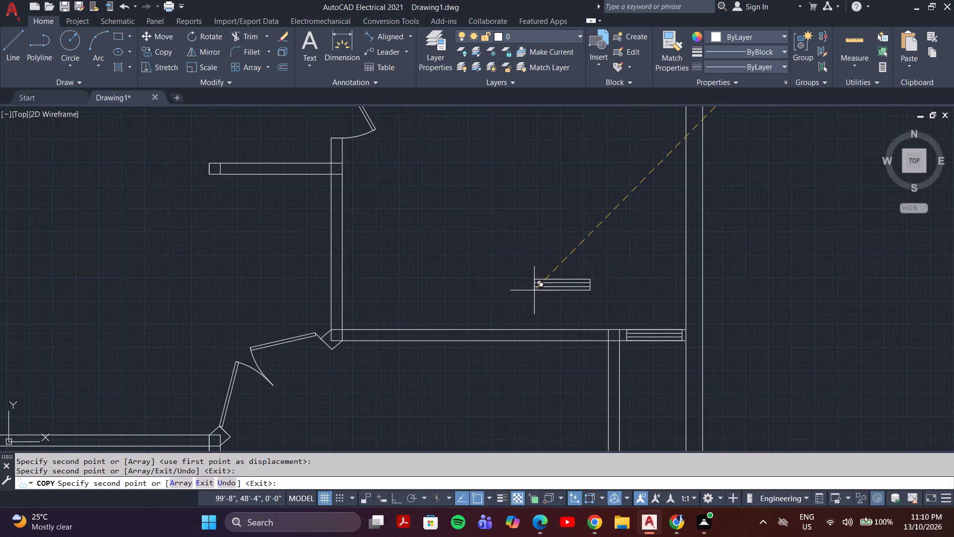
middle_drag(430, 367, 463, 284)
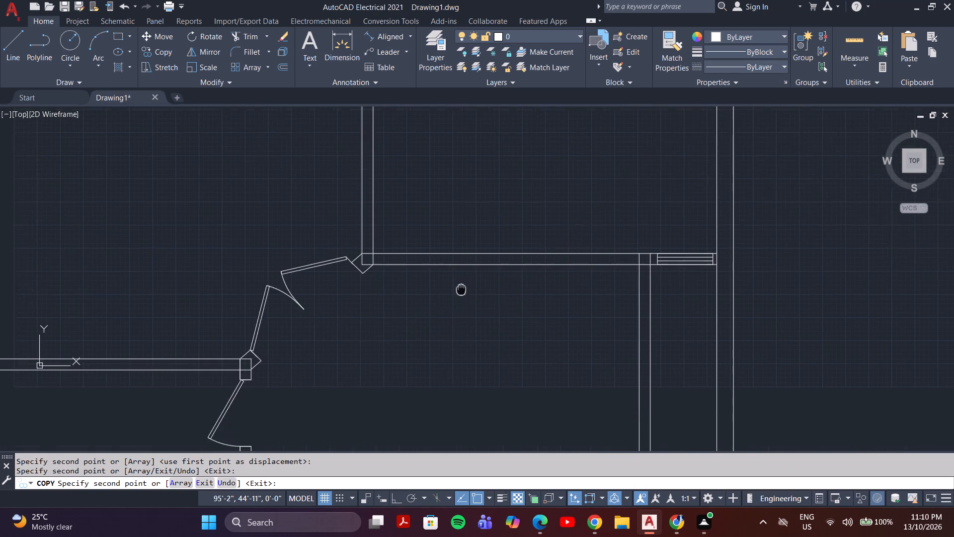
middle_drag(463, 284, 463, 283)
scroll(465, 275, down, 3)
middle_drag(430, 306, 480, 275)
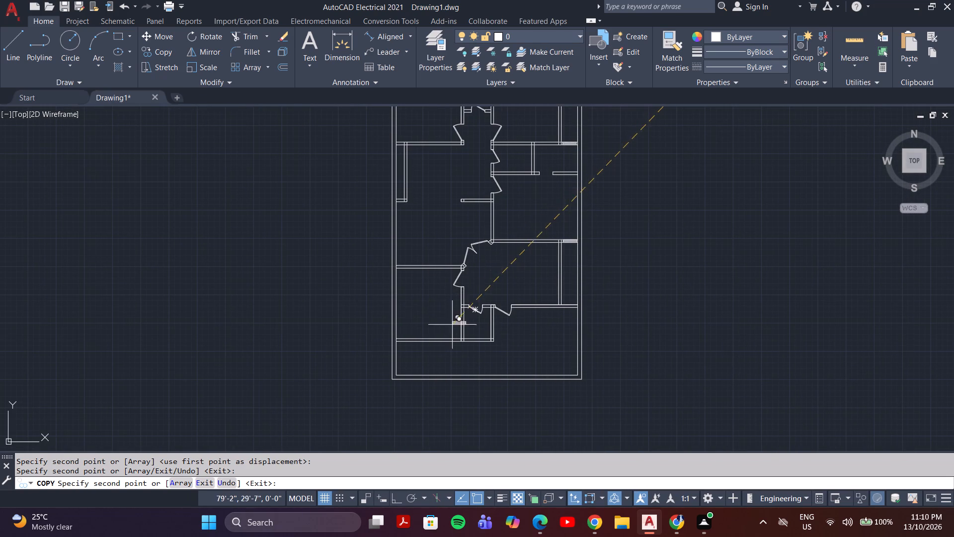
middle_drag(416, 310, 400, 375)
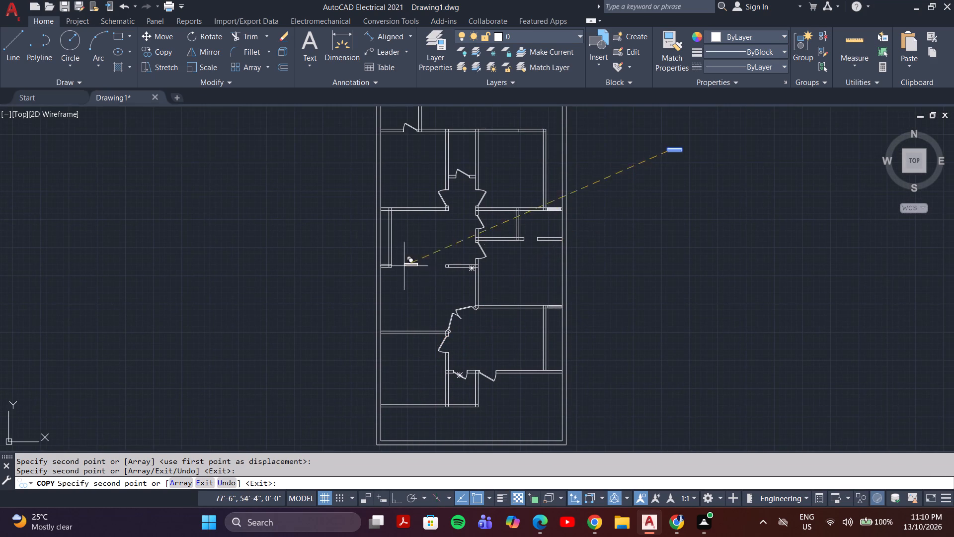
middle_drag(404, 259, 404, 375)
key(Escape)
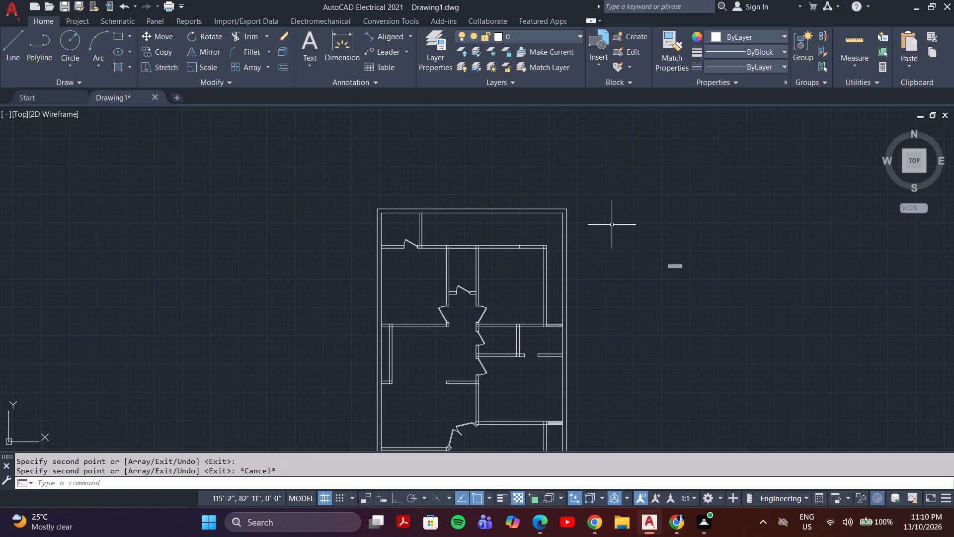
Rotate the loose window symbol 270° about its upper-right corner with Ortho on, so it stands vertically.
click(705, 253)
click(652, 298)
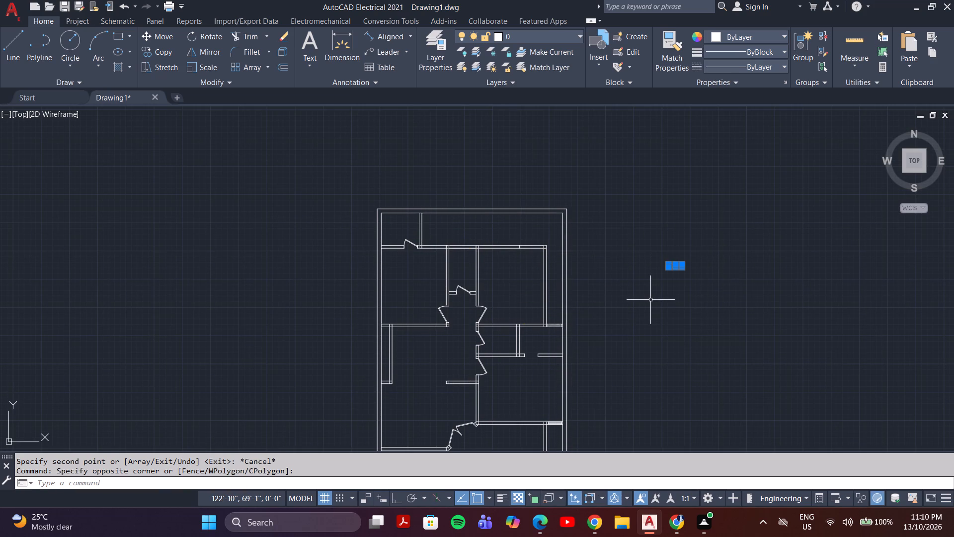
key(r)
key(o)
key(Return)
scroll(680, 272, up, 3)
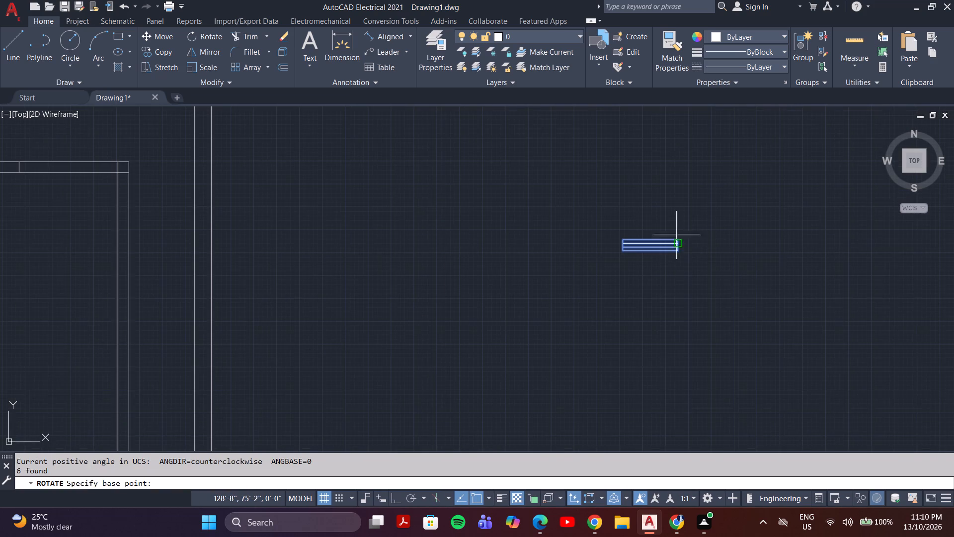
click(677, 239)
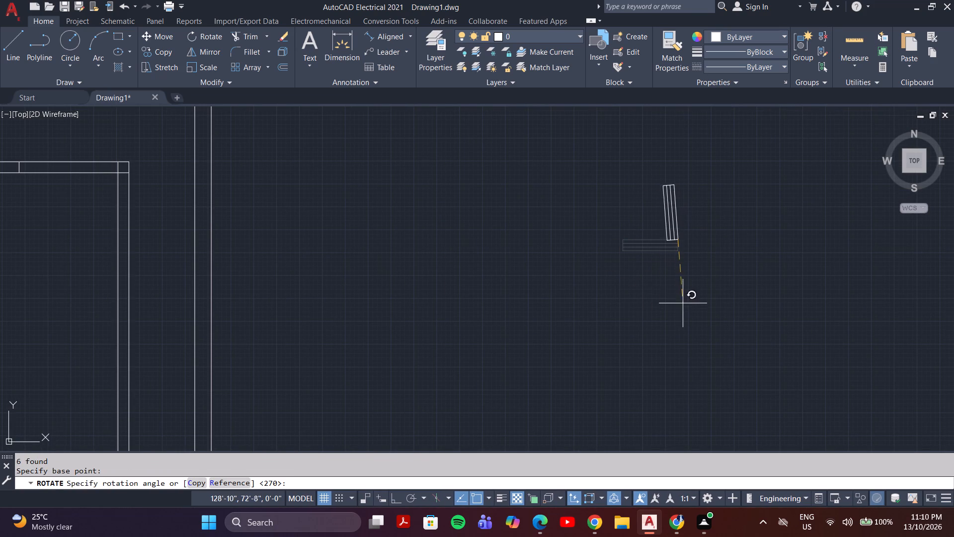
key(F8)
click(689, 297)
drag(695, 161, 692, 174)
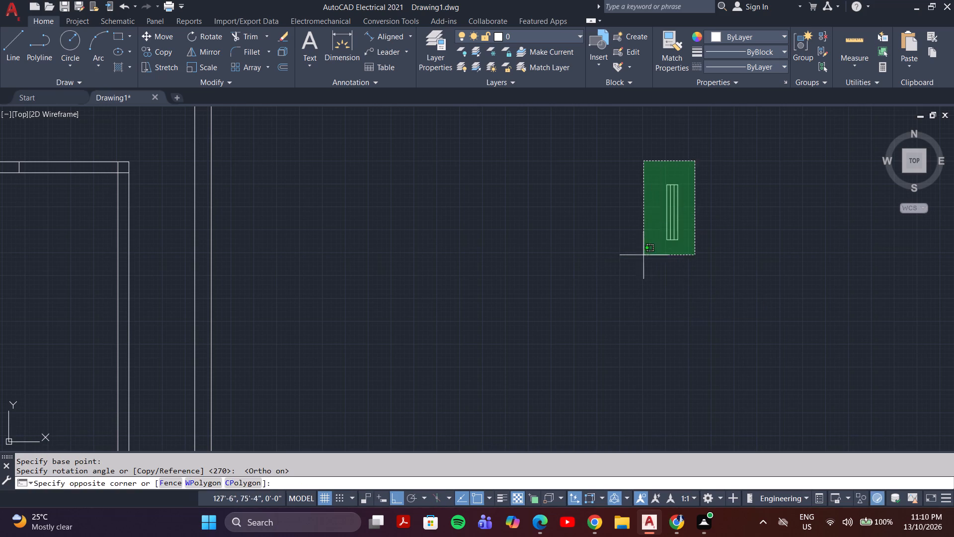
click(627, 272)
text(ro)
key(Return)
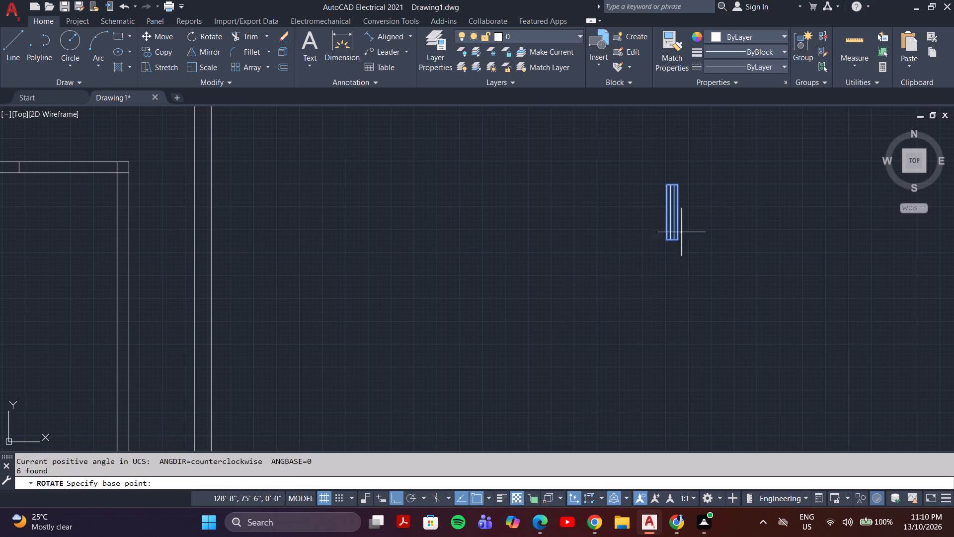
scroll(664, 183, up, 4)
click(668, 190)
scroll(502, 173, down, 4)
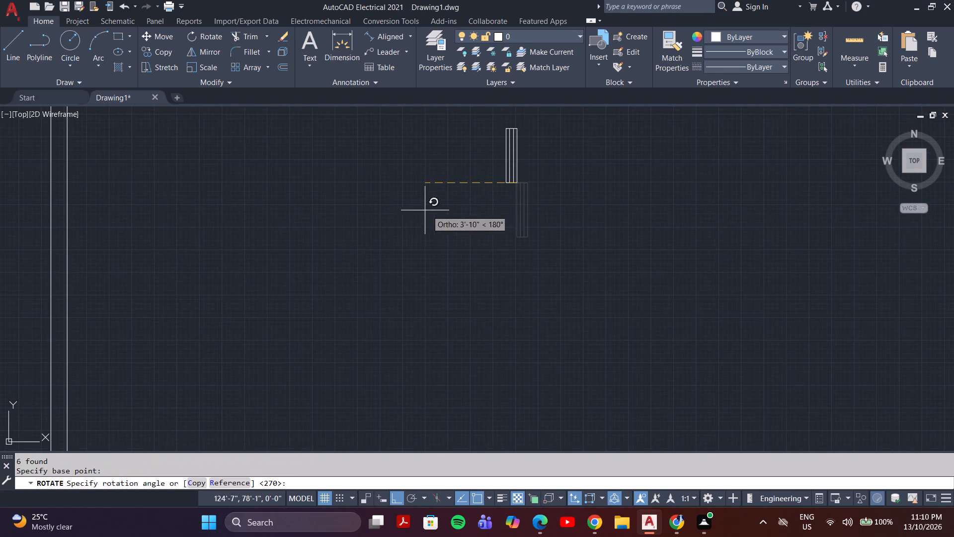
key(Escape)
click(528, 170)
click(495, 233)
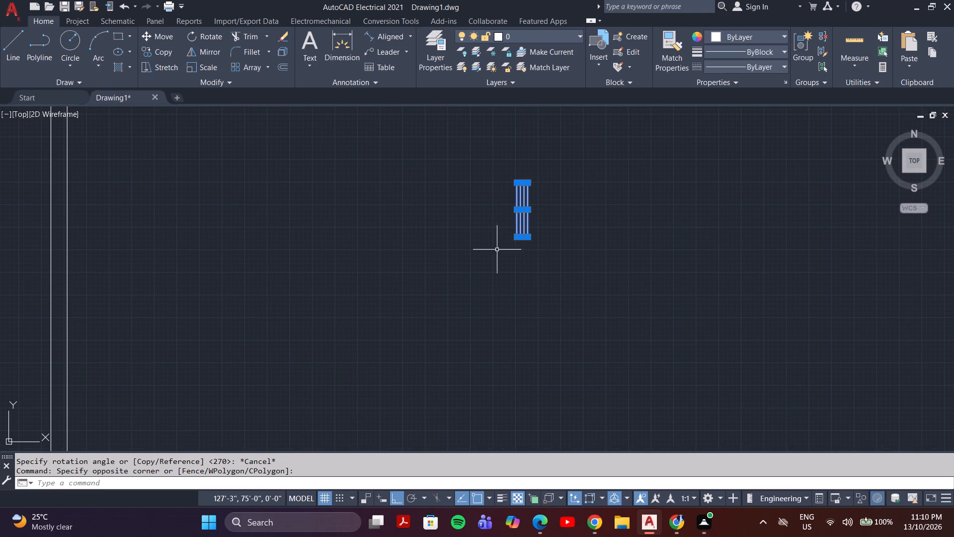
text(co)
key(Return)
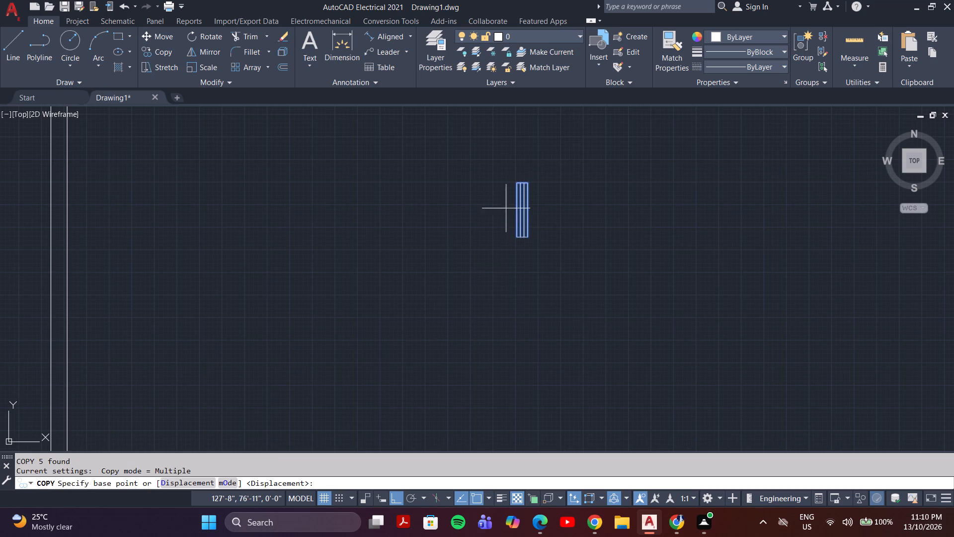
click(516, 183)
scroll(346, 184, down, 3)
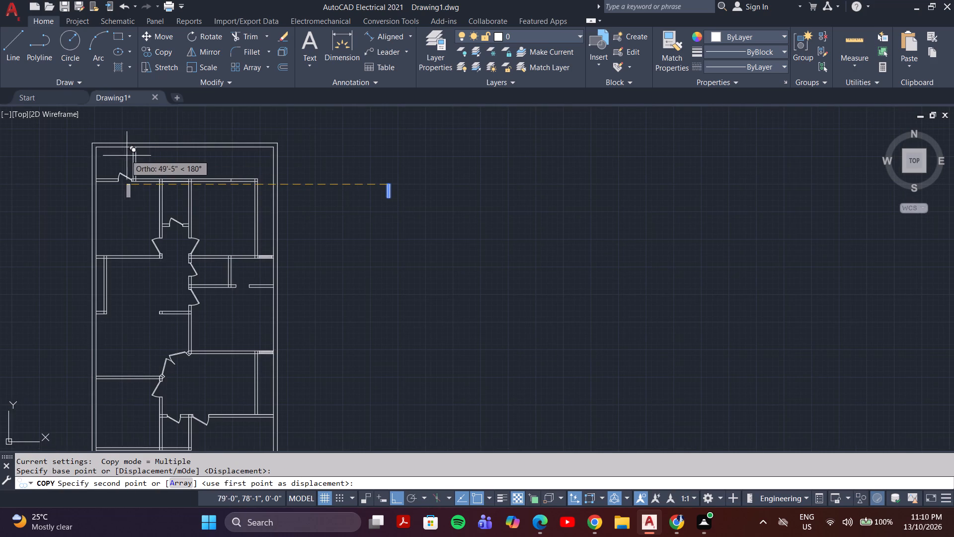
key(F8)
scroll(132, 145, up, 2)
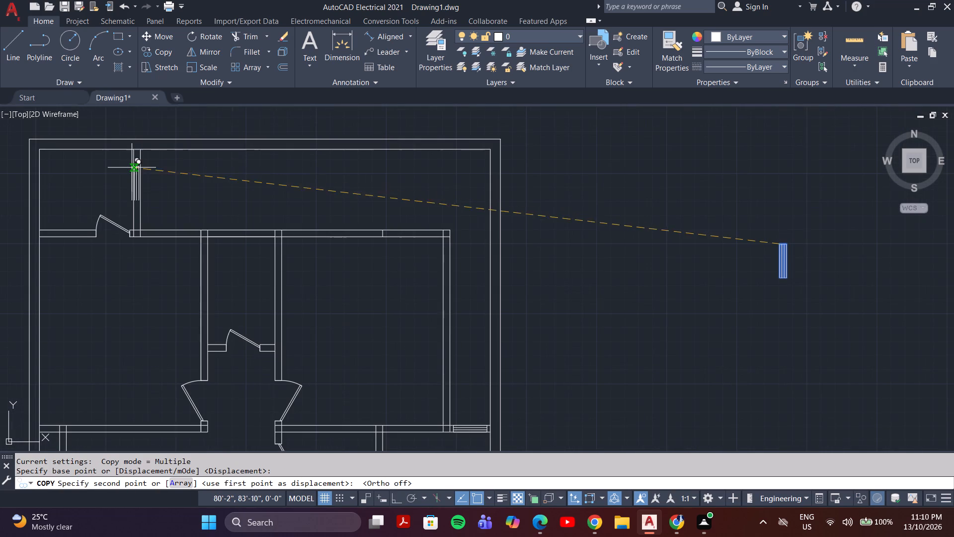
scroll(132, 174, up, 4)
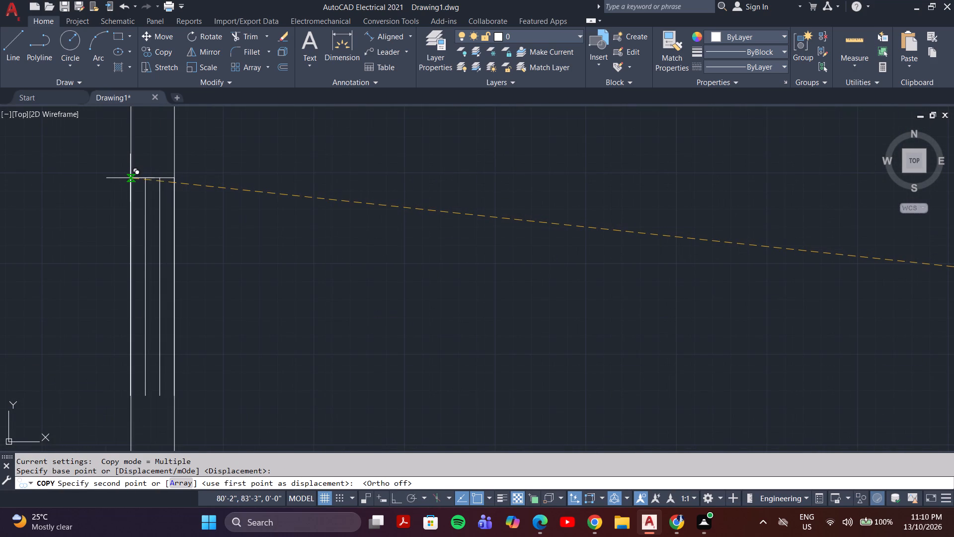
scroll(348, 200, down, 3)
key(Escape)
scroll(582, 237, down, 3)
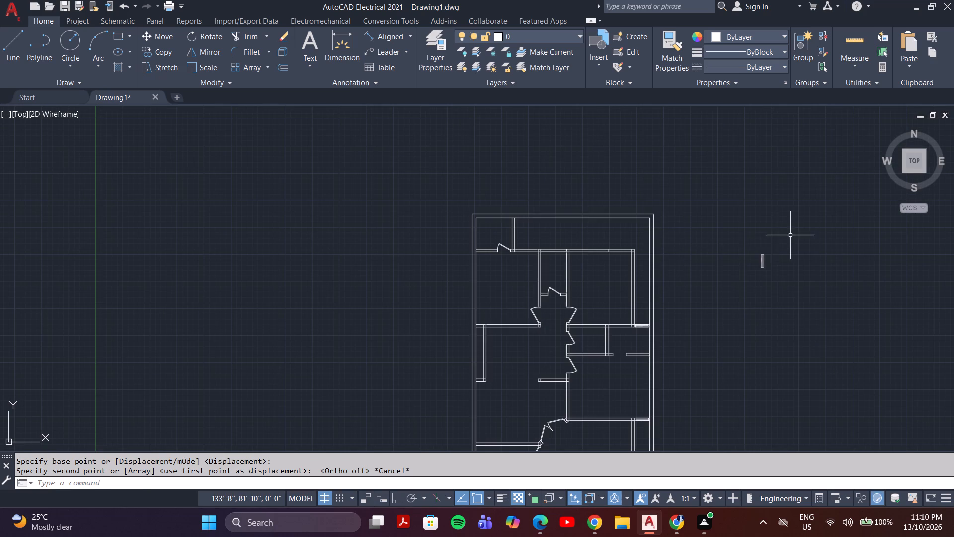
Copy the vertical window symbol by its upper-left corner into the short vertical partition beside the door of the upper-left corner room.
drag(790, 235, 782, 237)
click(724, 298)
text(co)
key(Return)
scroll(744, 244, up, 3)
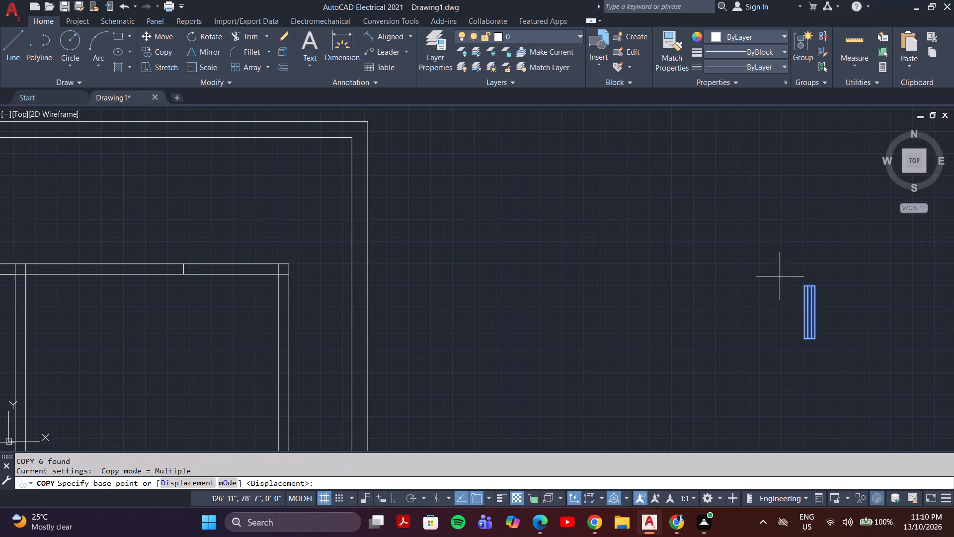
scroll(804, 286, up, 3)
click(793, 287)
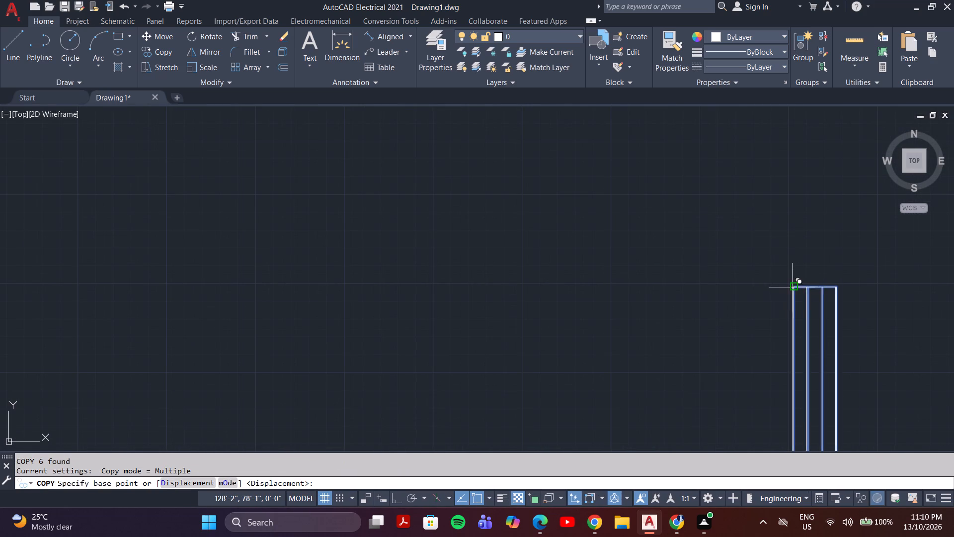
scroll(452, 215, down, 4)
middle_drag(307, 198, 609, 291)
middle_drag(147, 271, 397, 293)
scroll(366, 292, up, 1)
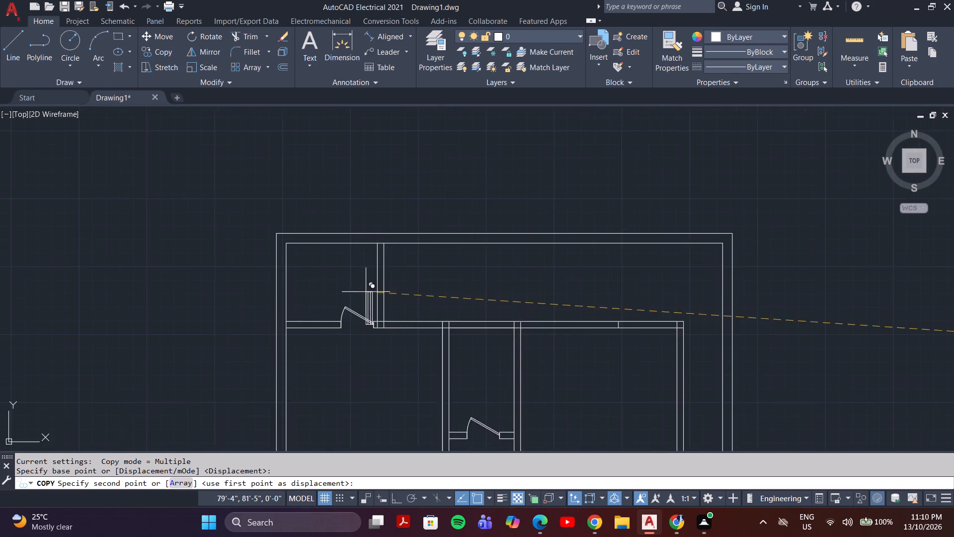
scroll(366, 292, up, 3)
middle_drag(382, 257, 370, 296)
scroll(370, 296, down, 3)
scroll(387, 263, up, 4)
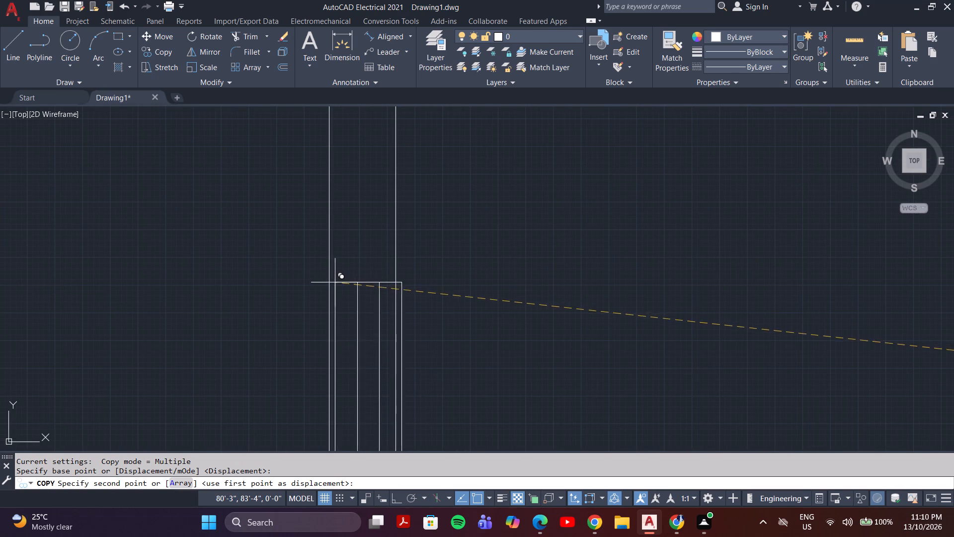
click(329, 276)
scroll(335, 273, down, 5)
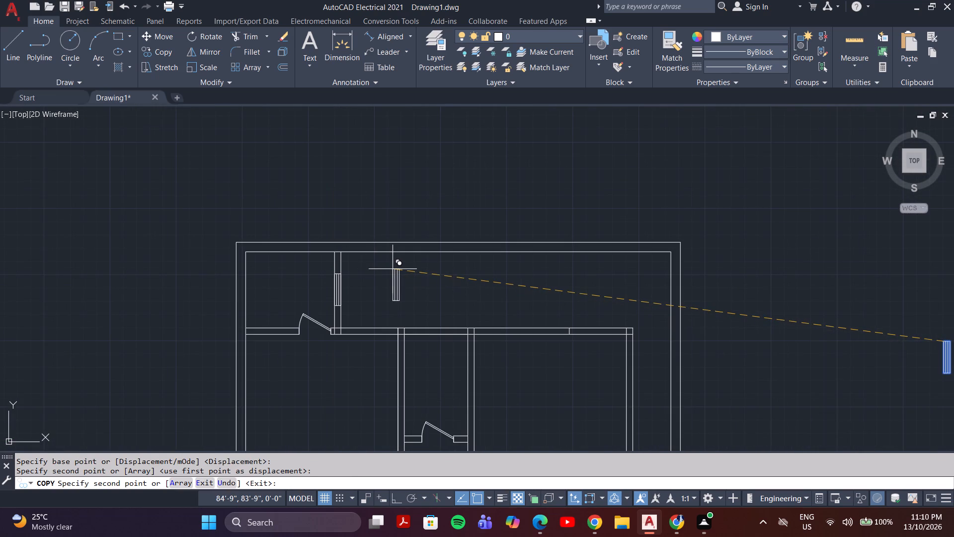
key(Escape)
scroll(433, 277, down, 3)
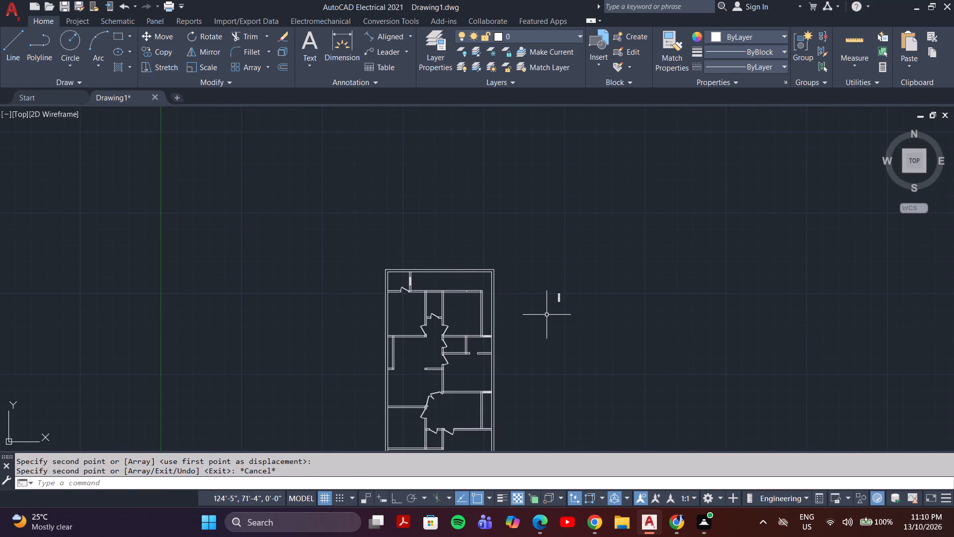
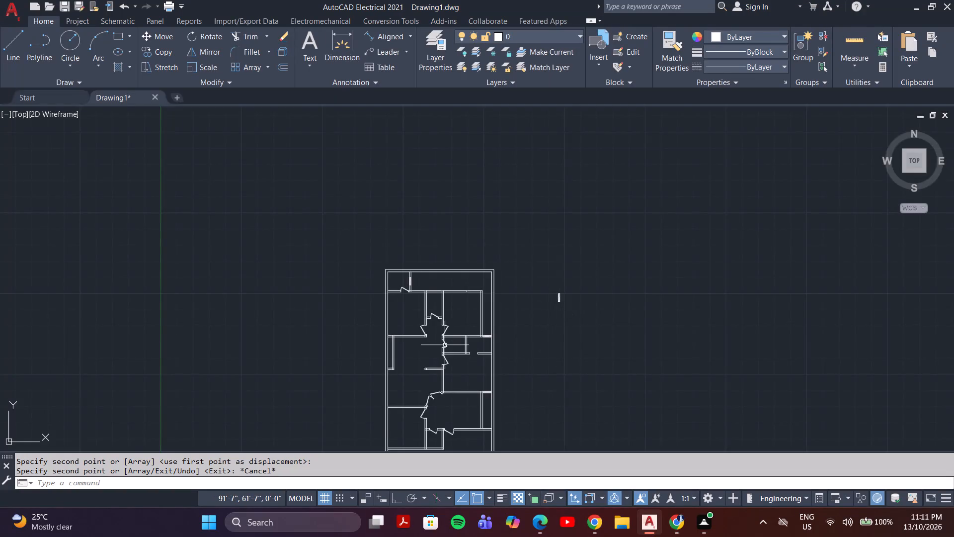
Delete the stray short line crossing the top wall of the upper-right room.
middle_drag(443, 345, 377, 272)
scroll(380, 282, up, 2)
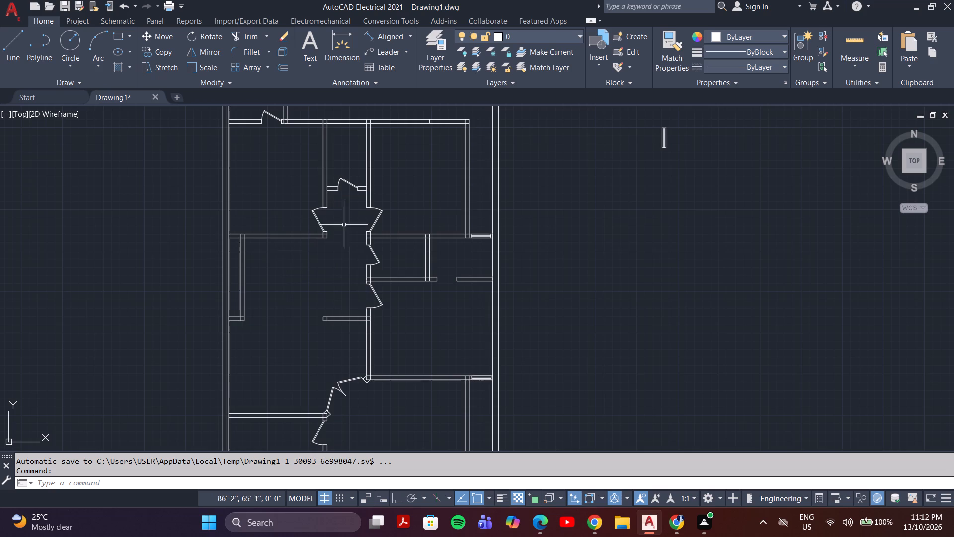
middle_drag(621, 231, 544, 299)
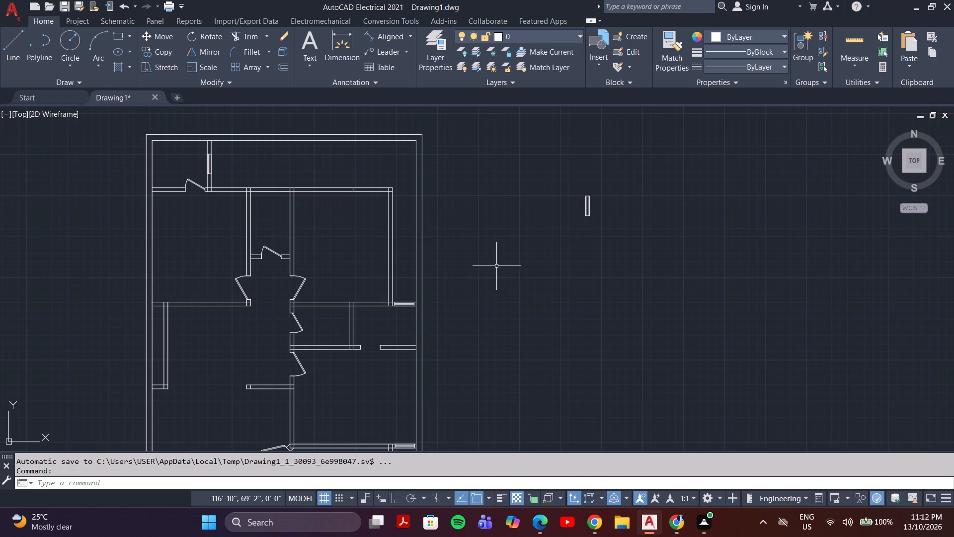
scroll(380, 202, up, 4)
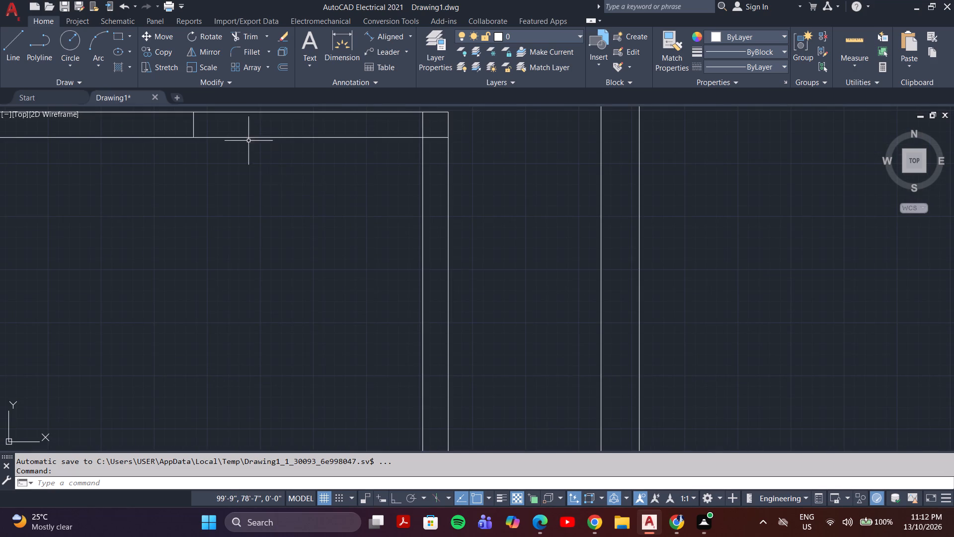
middle_drag(248, 141, 326, 261)
click(282, 247)
click(260, 249)
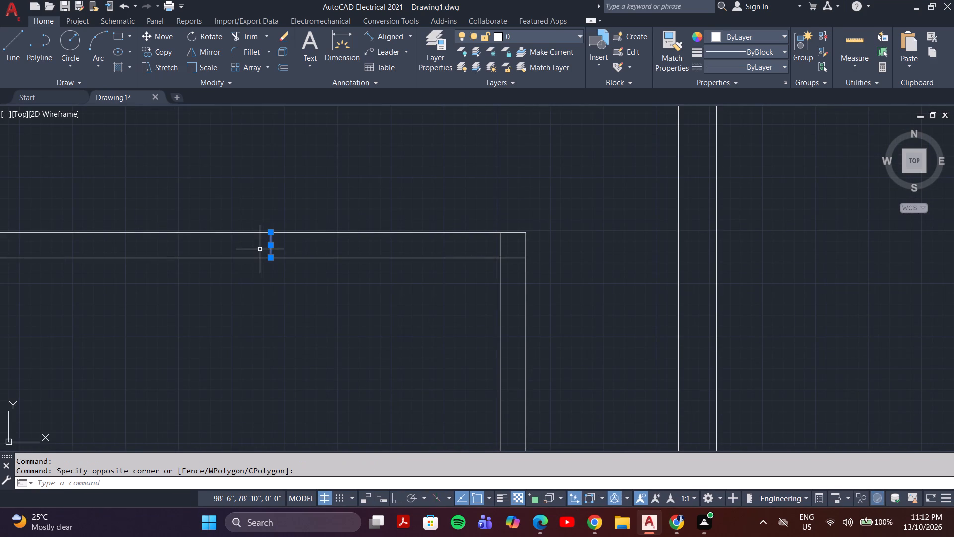
key(Delete)
Copy the upper-left corner room's door by its lower-right corner into the opening in the small right-side room's bottom wall.
scroll(274, 251, down, 2)
middle_drag(340, 262, 289, 216)
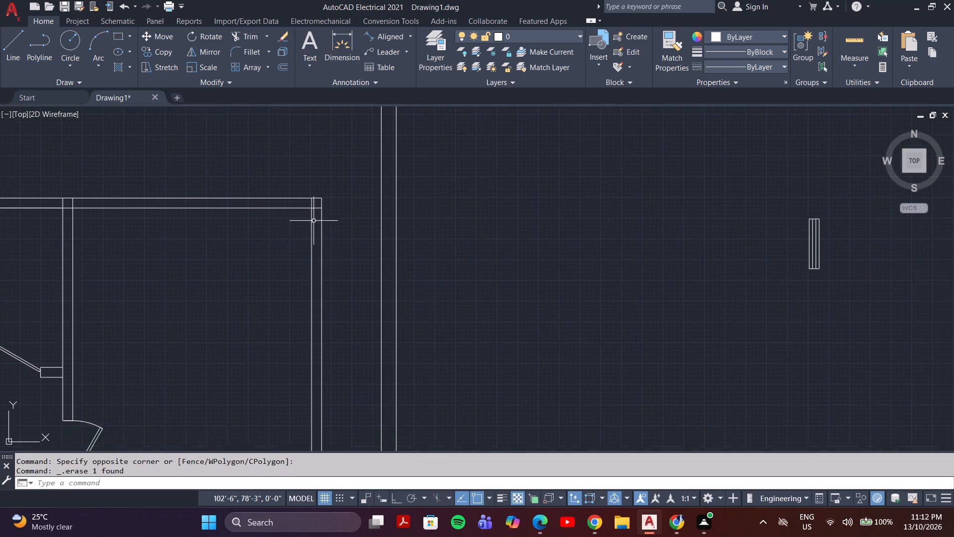
scroll(348, 237, down, 2)
middle_drag(495, 264, 484, 239)
middle_drag(486, 236, 513, 230)
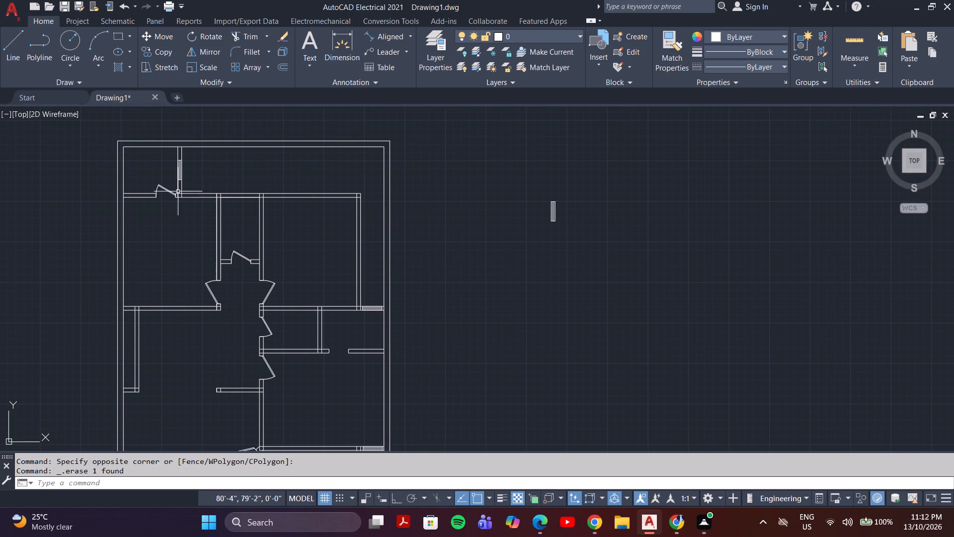
click(167, 190)
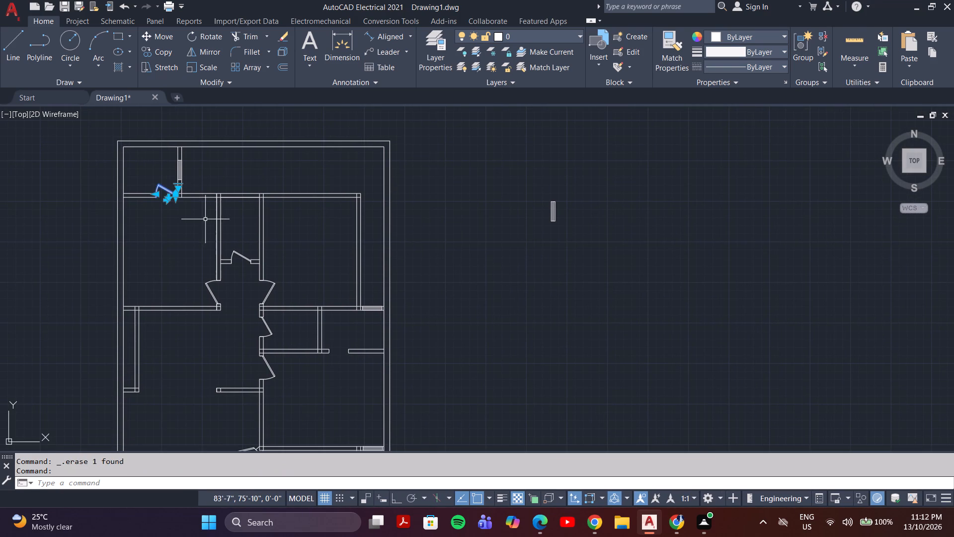
key(c)
key(o)
key(Return)
scroll(164, 192, up, 3)
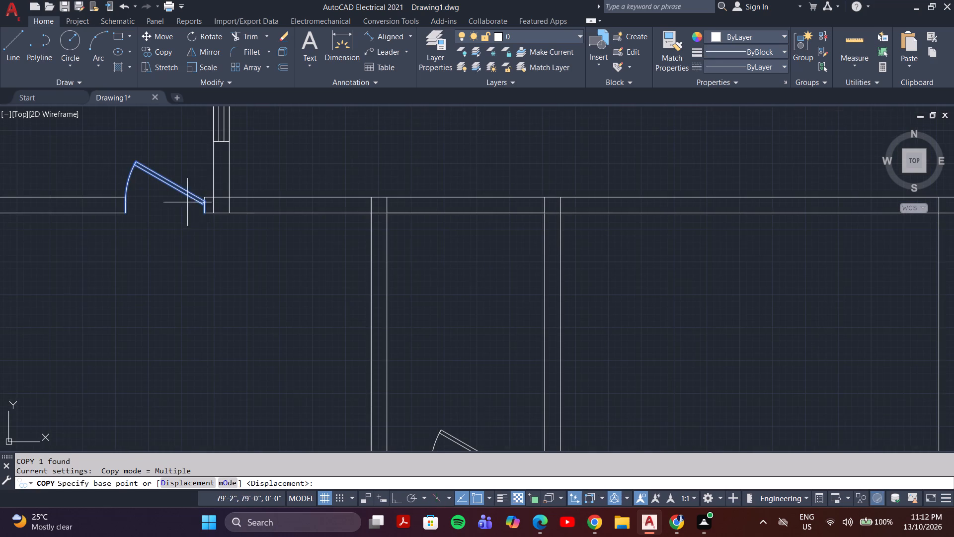
click(206, 214)
middle_drag(374, 320, 101, 192)
scroll(343, 321, down, 3)
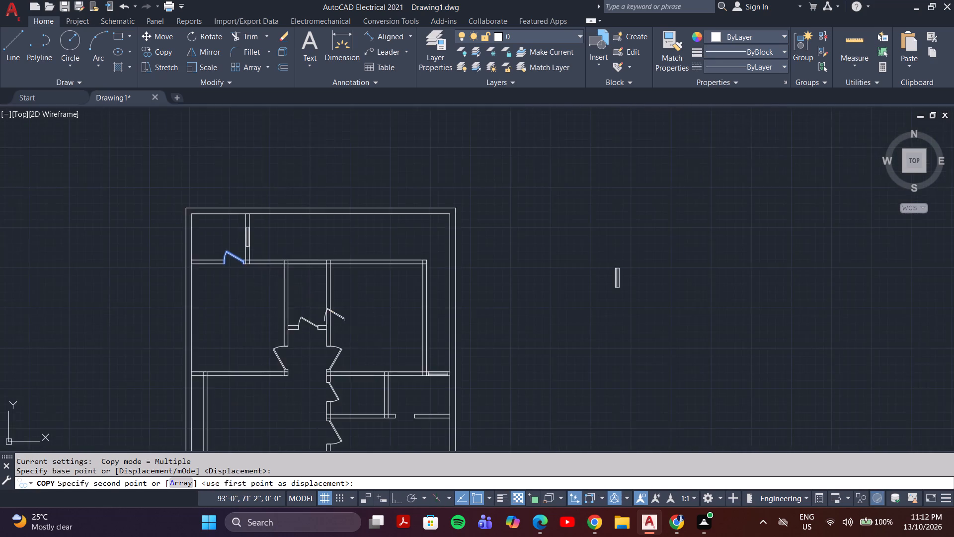
middle_drag(377, 333, 266, 250)
scroll(312, 281, up, 3)
middle_drag(309, 326, 305, 222)
scroll(284, 346, up, 2)
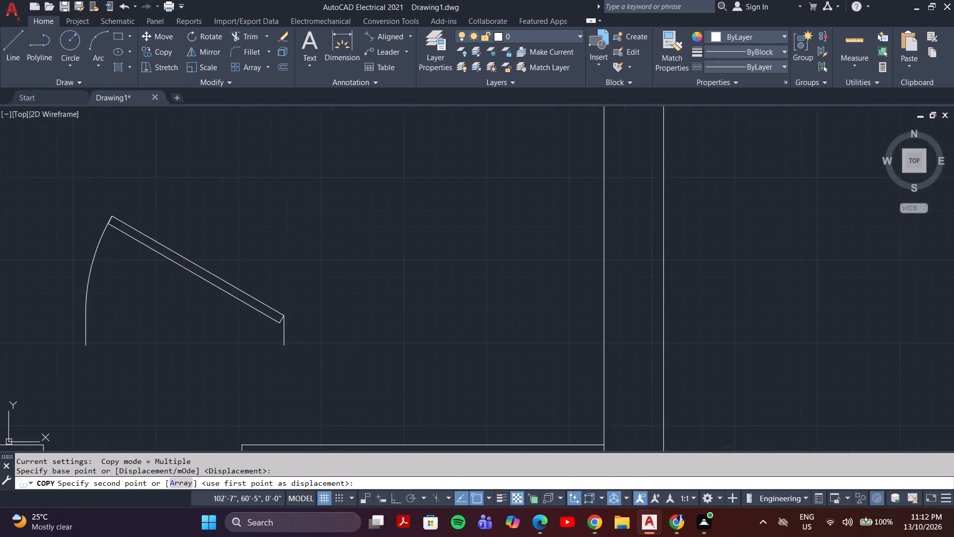
middle_drag(279, 353, 336, 208)
scroll(336, 208, up, 1)
scroll(316, 261, down, 2)
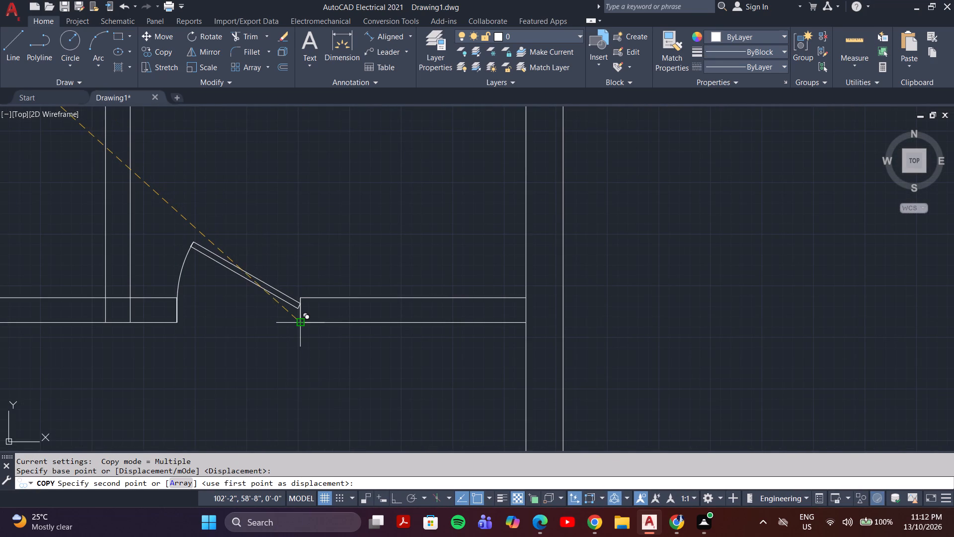
click(301, 322)
key(Escape)
Flip the copied door horizontally so its hinge sits on the left side of the opening.
click(248, 277)
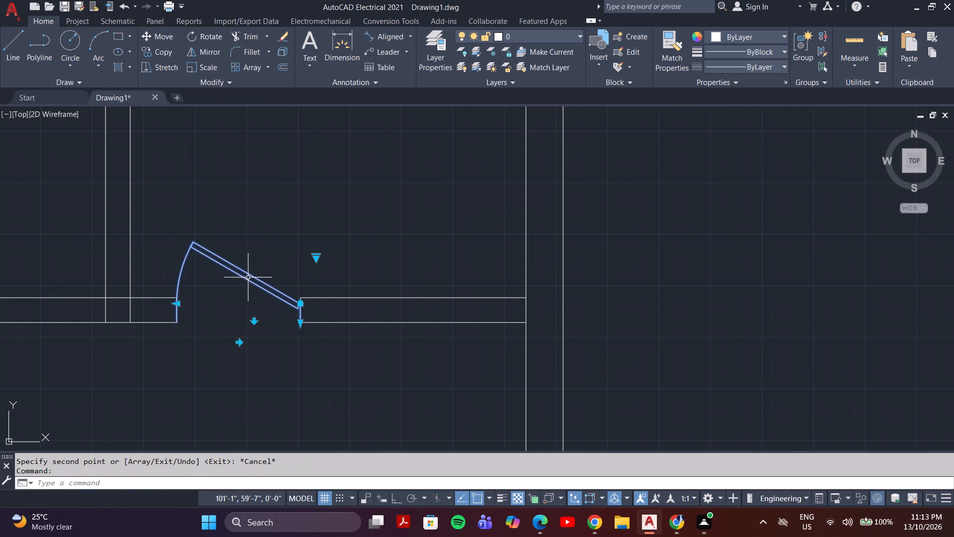
click(239, 344)
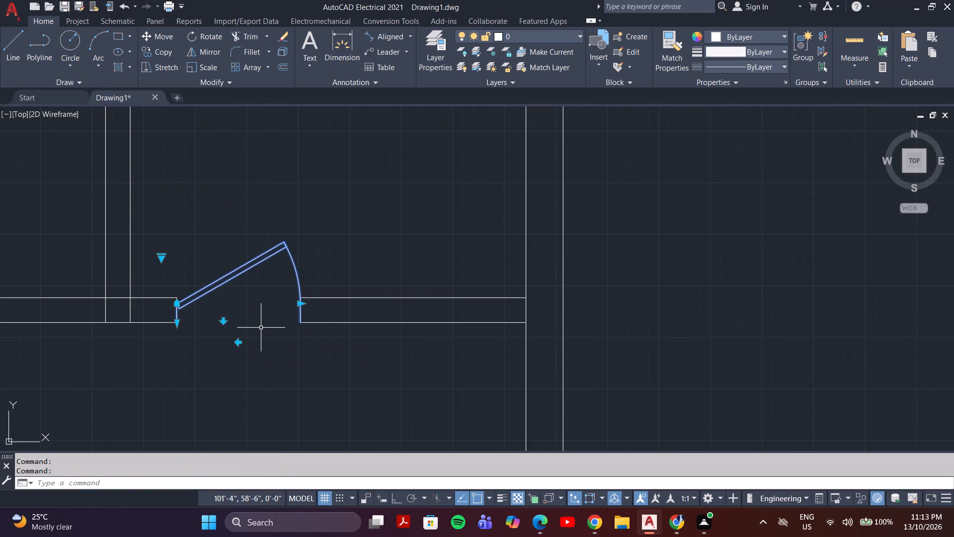
key(Escape)
Look over the whole floor plan, from the top rooms to the bottom wall, for remaining door and window positions.
scroll(255, 320, down, 4)
middle_drag(274, 358, 301, 326)
scroll(259, 352, up, 1)
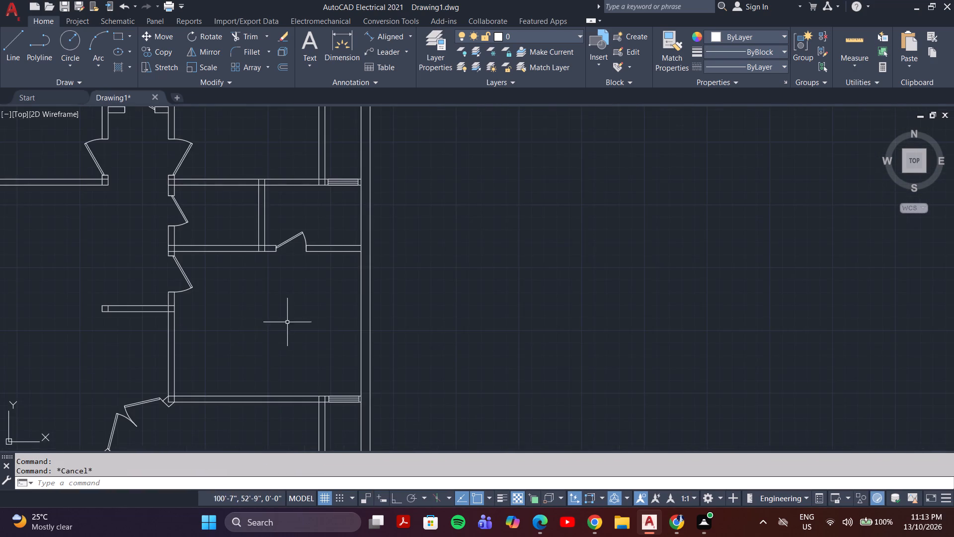
middle_drag(293, 318, 348, 258)
scroll(348, 258, up, 1)
scroll(322, 299, down, 1)
middle_drag(295, 316, 354, 275)
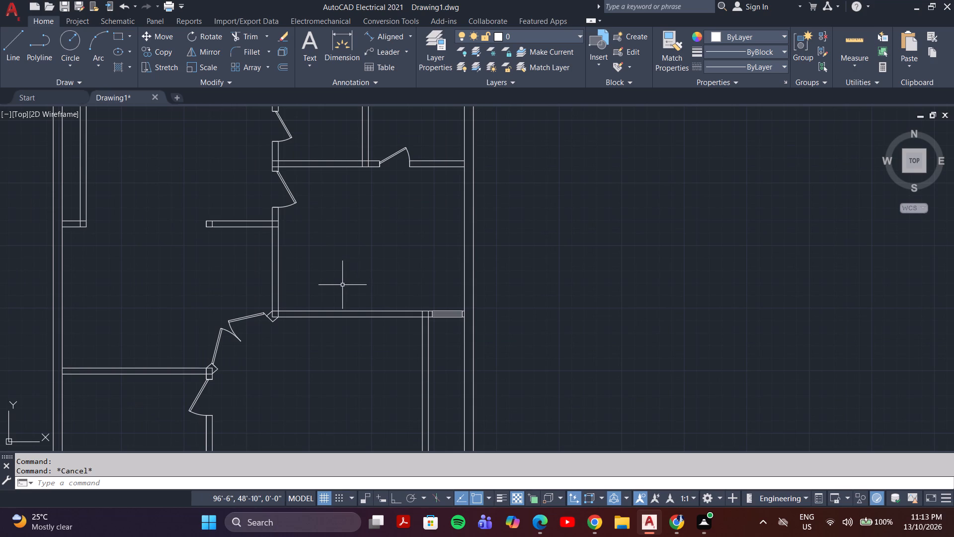
scroll(324, 262, down, 1)
middle_drag(331, 270, 357, 310)
scroll(356, 310, down, 1)
middle_drag(355, 309, 314, 396)
middle_drag(296, 314, 470, 228)
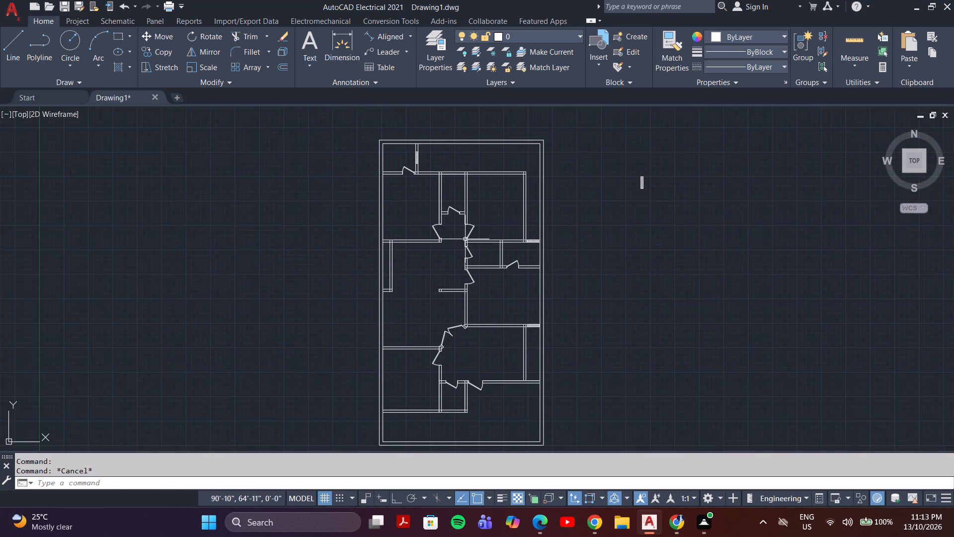
scroll(421, 176, up, 3)
scroll(421, 180, down, 2)
middle_drag(420, 231, 343, 251)
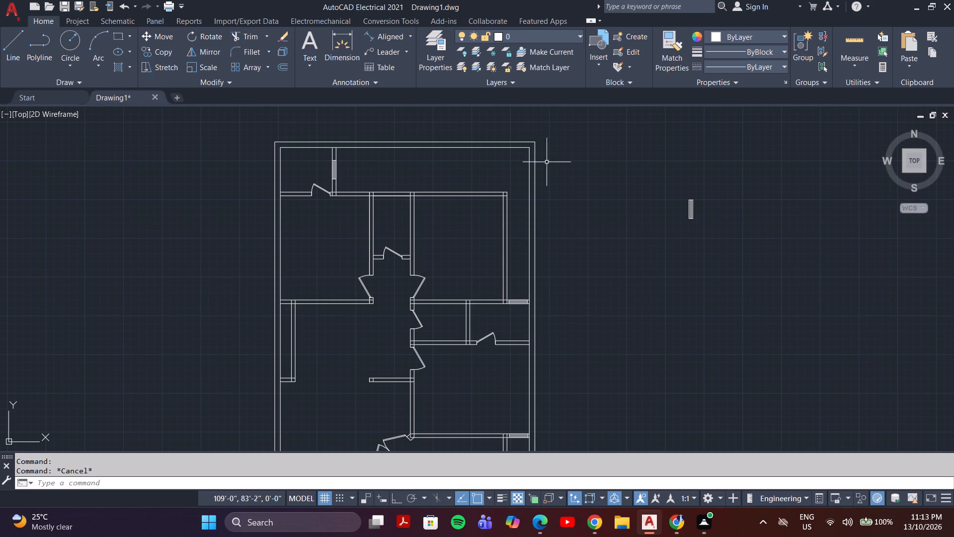
middle_drag(500, 261, 496, 166)
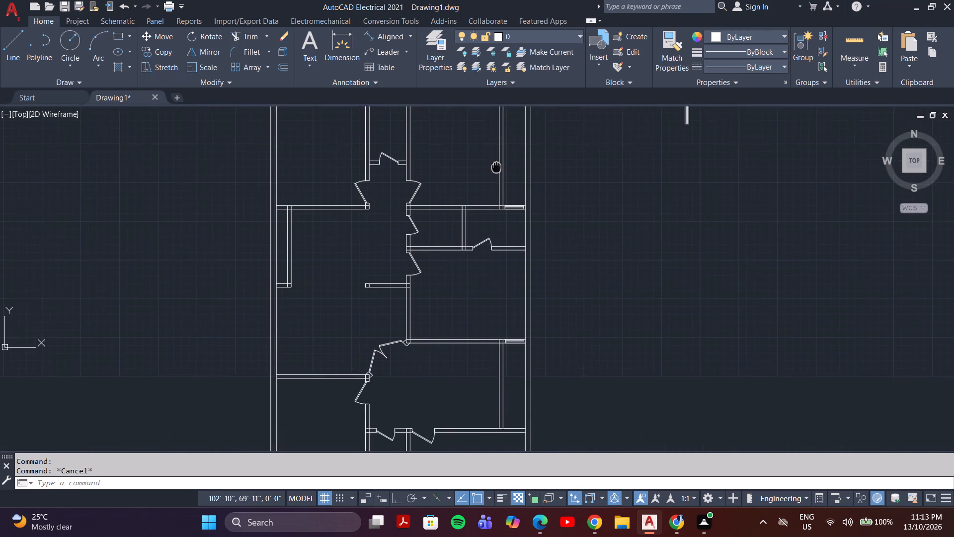
scroll(478, 191, down, 2)
middle_drag(455, 271, 462, 243)
scroll(435, 312, up, 2)
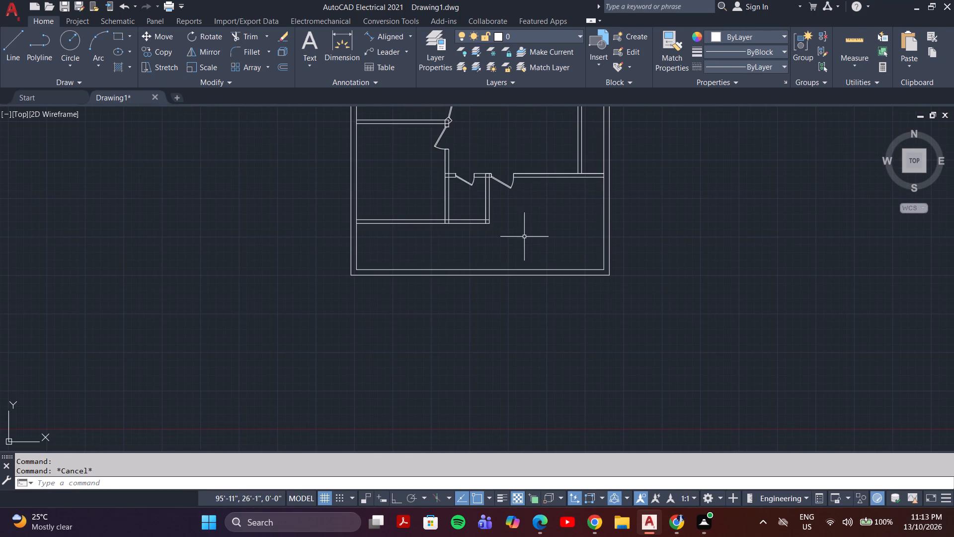
middle_drag(542, 201, 539, 222)
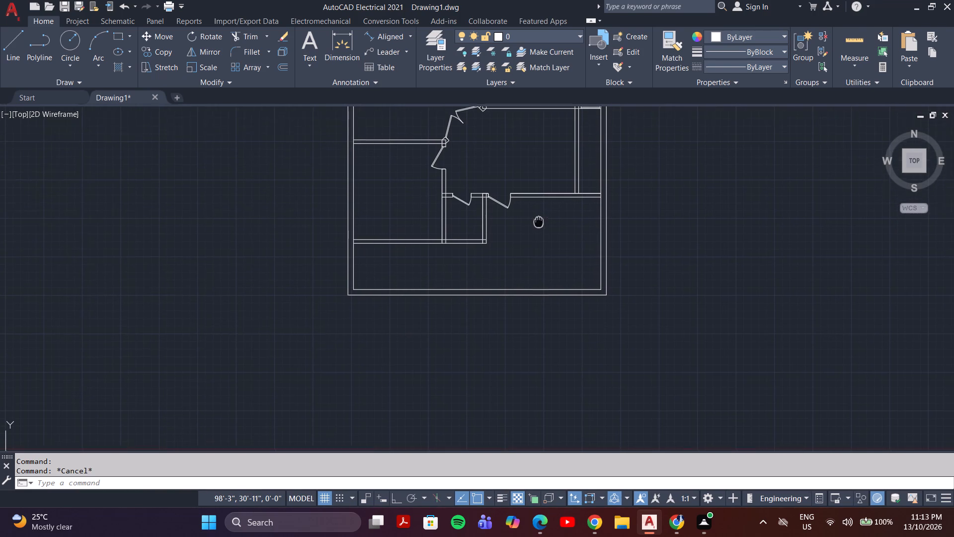
middle_drag(539, 222, 538, 225)
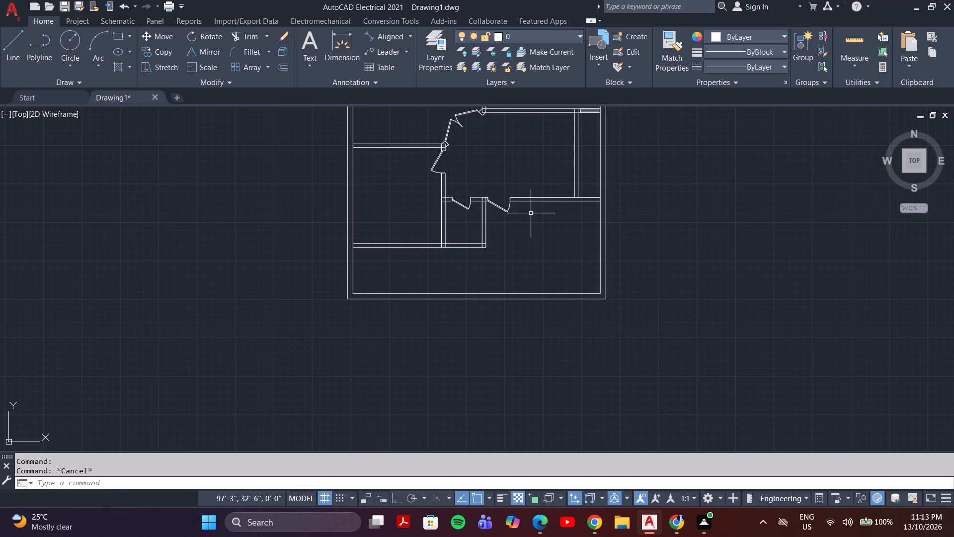
scroll(471, 216, down, 2)
middle_drag(492, 166, 464, 289)
scroll(451, 243, up, 3)
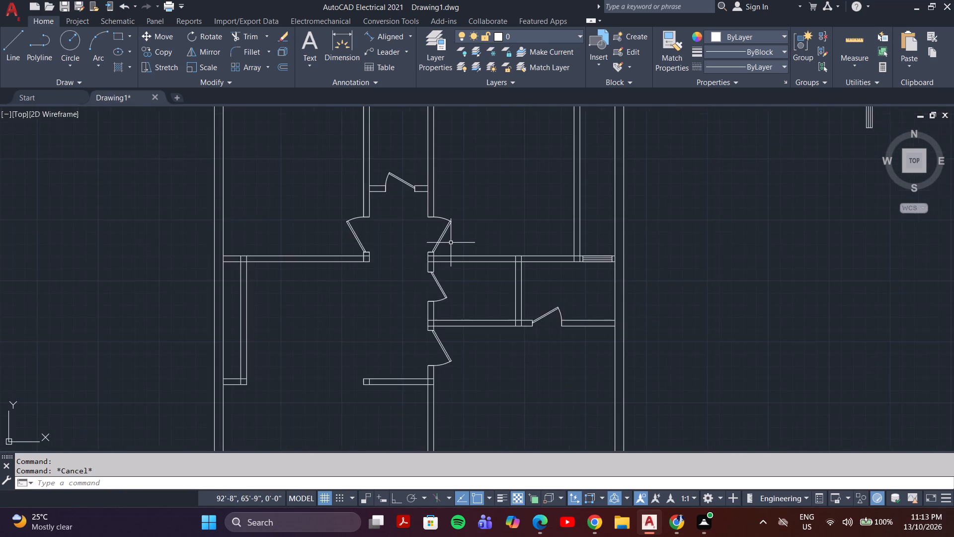
scroll(451, 242, down, 1)
middle_drag(472, 229, 449, 310)
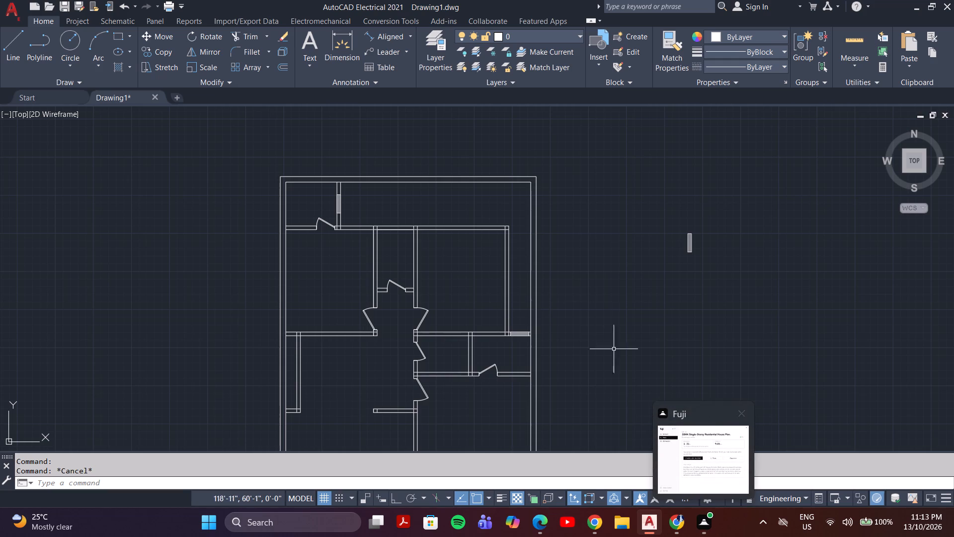
text(jk)
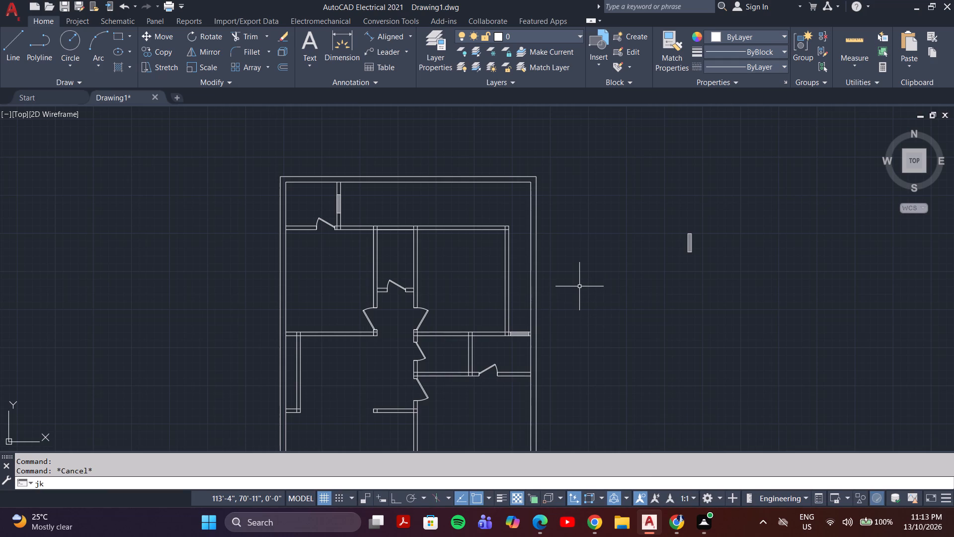
scroll(520, 286, down, 3)
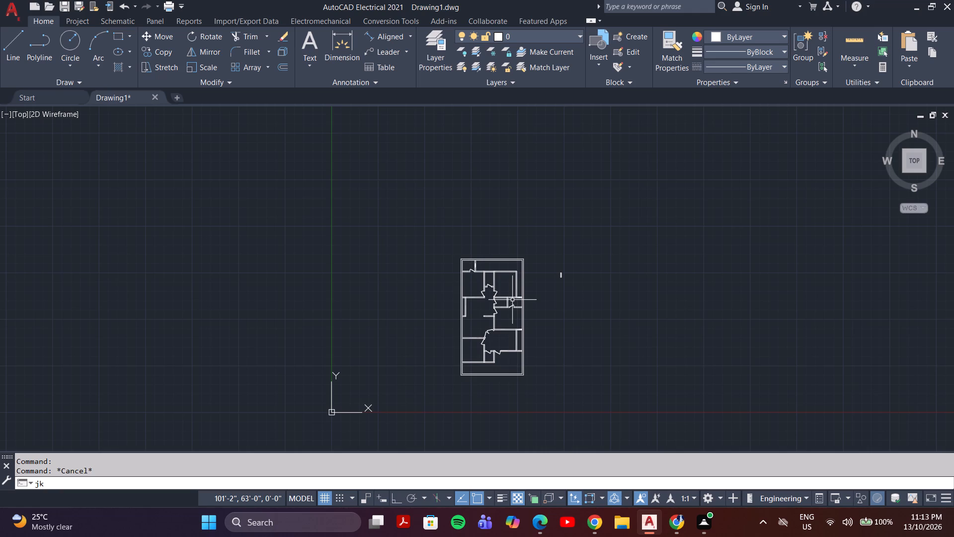
scroll(504, 252, up, 3)
middle_drag(461, 298, 433, 230)
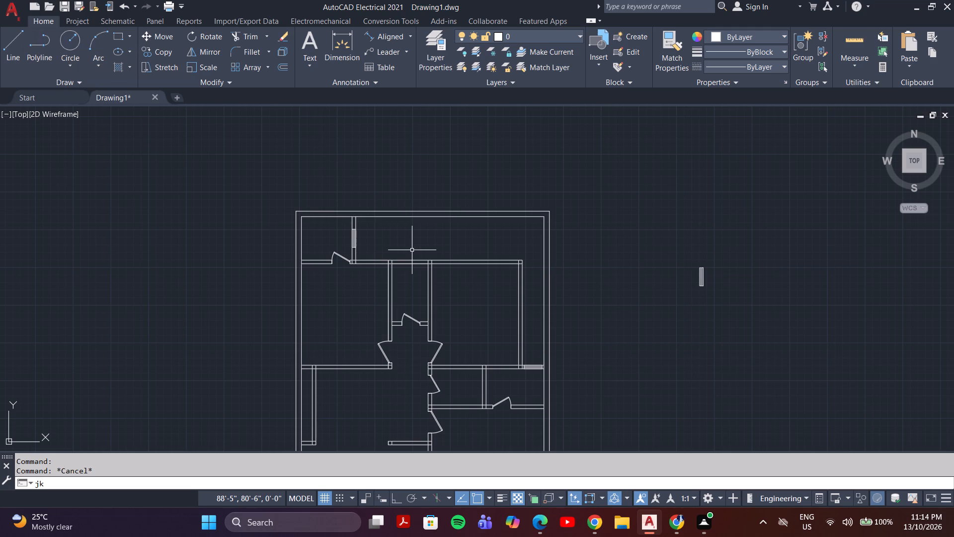
middle_drag(397, 356, 419, 276)
middle_drag(362, 367, 369, 299)
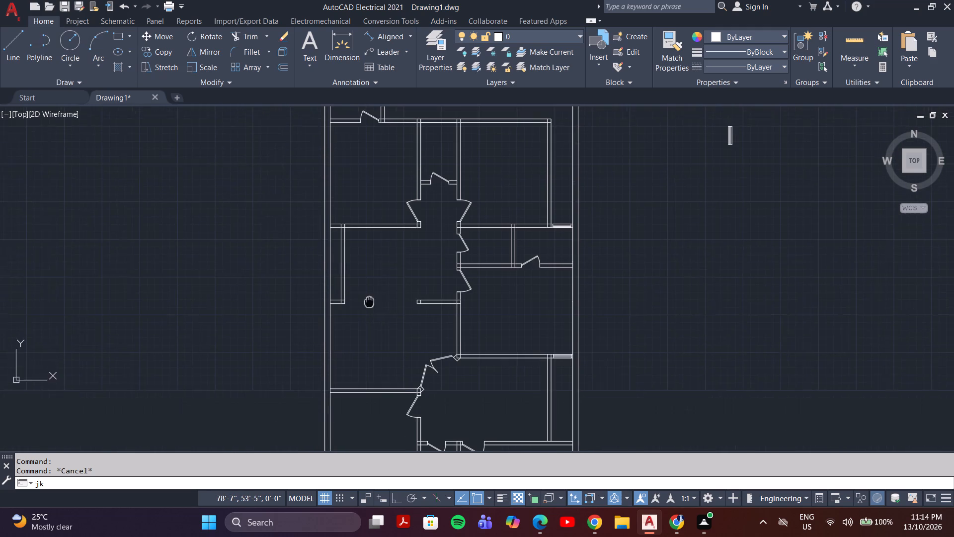
middle_drag(369, 299, 370, 299)
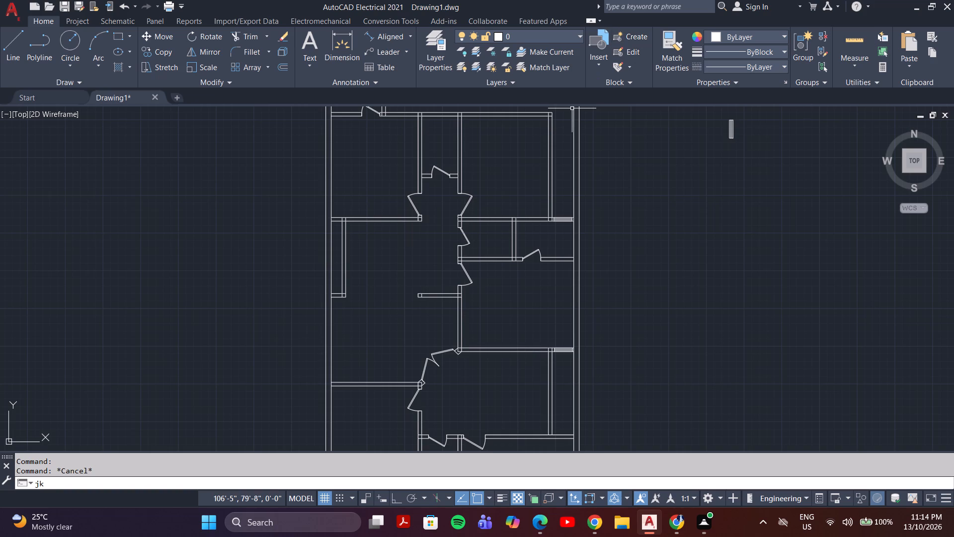
middle_drag(525, 308, 481, 294)
scroll(479, 284, down, 2)
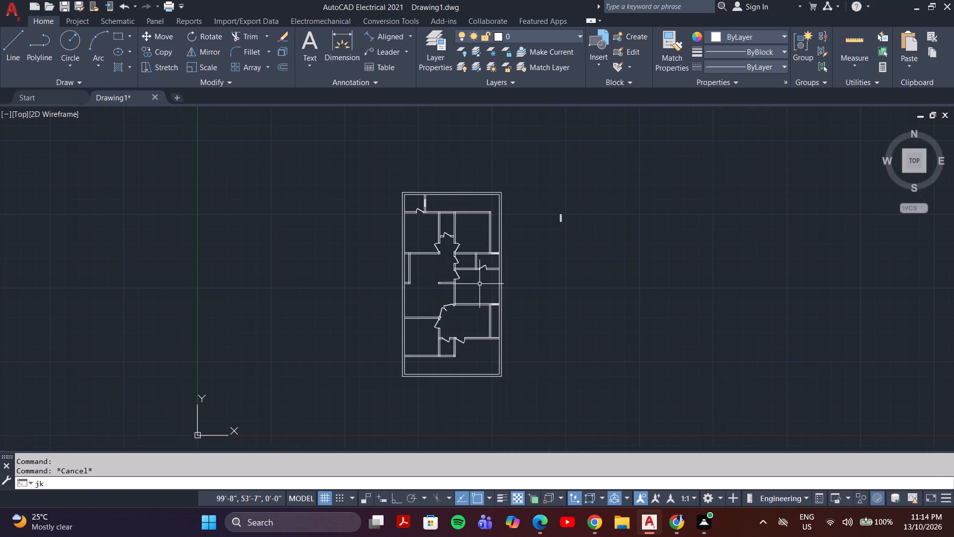
scroll(479, 284, up, 1)
middle_drag(481, 282, 558, 262)
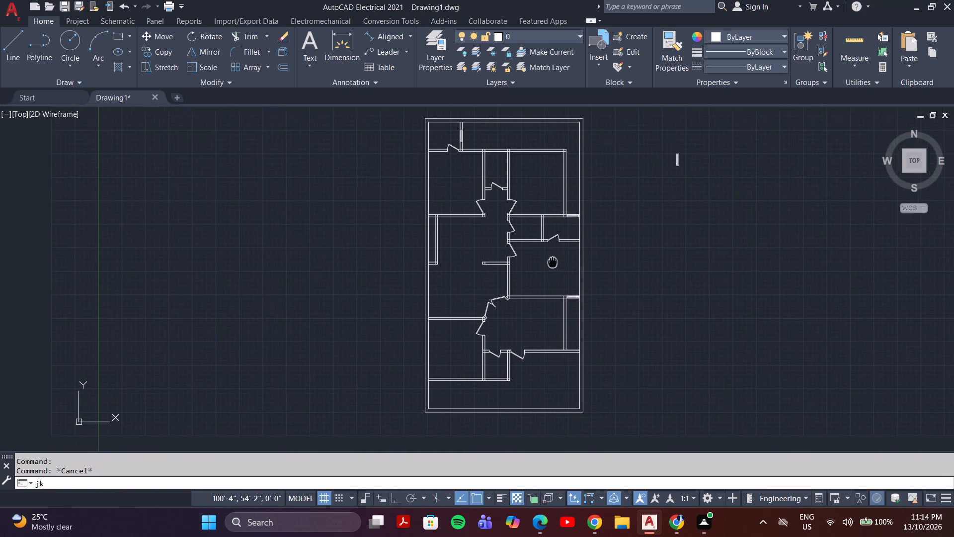
middle_drag(558, 262, 527, 271)
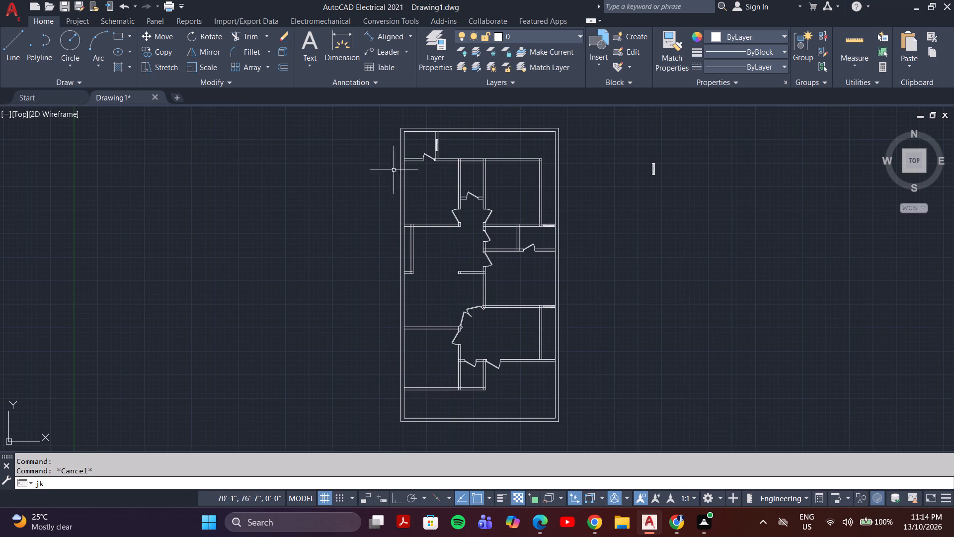
middle_drag(404, 173, 429, 303)
scroll(461, 311, up, 2)
middle_drag(472, 307, 428, 281)
middle_drag(493, 292, 447, 251)
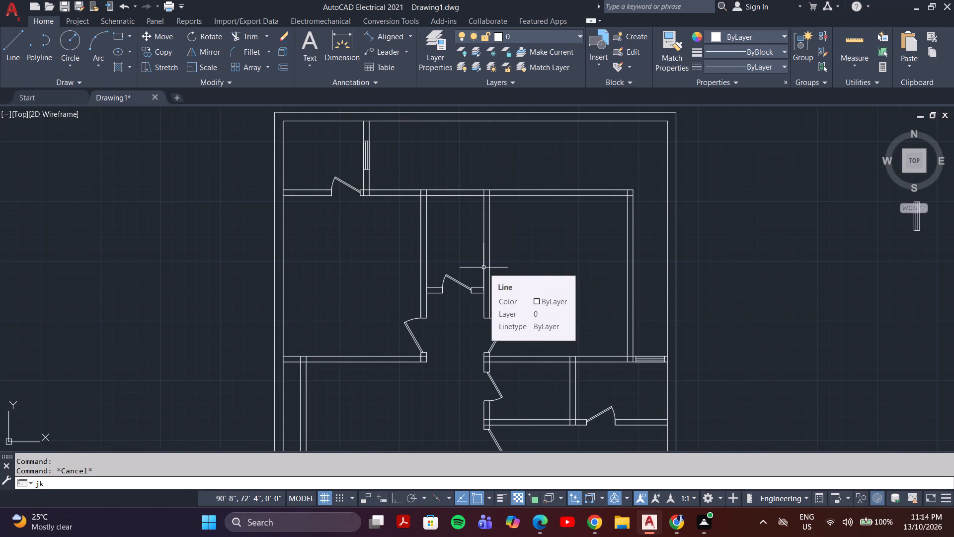
Copy the spare vertical window symbol outside the plan to just above the top wall of the narrow upper-middle room.
middle_drag(654, 226, 415, 257)
drag(694, 221, 693, 226)
click(662, 292)
click(683, 217)
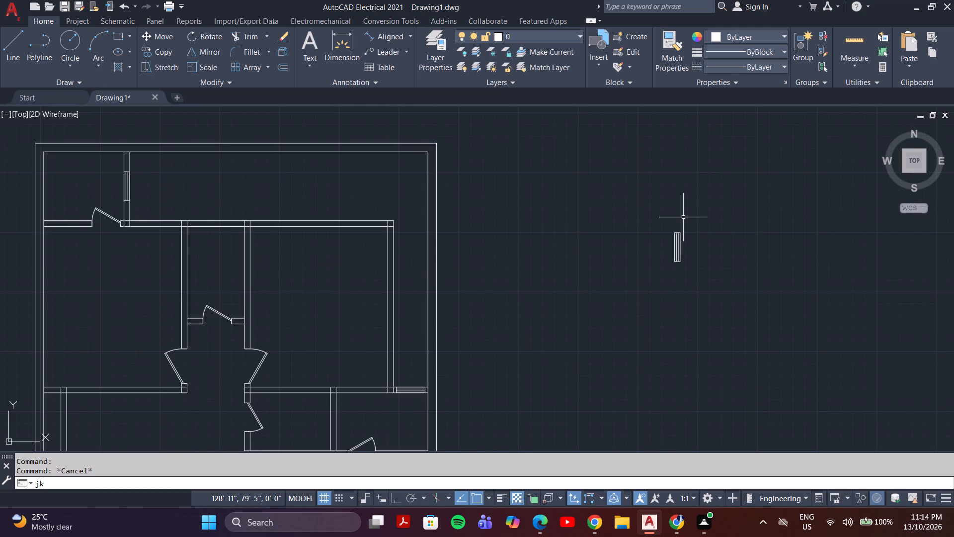
key(Escape)
click(690, 215)
click(640, 273)
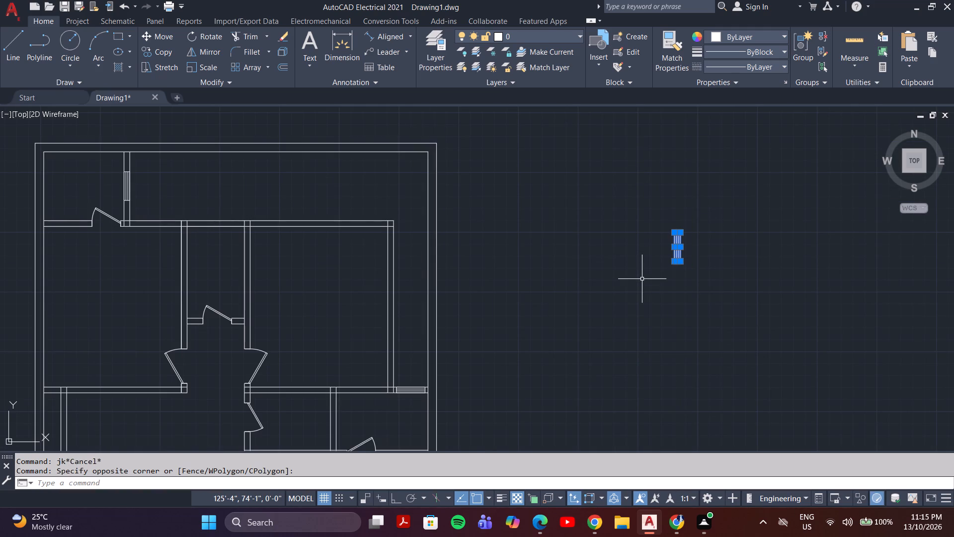
key(r)
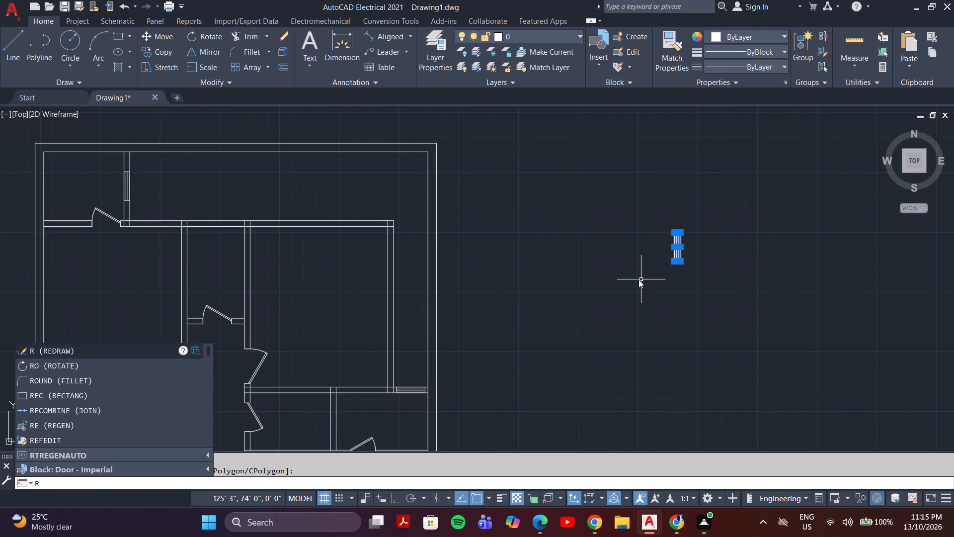
key(BackSpace)
key(c)
key(o)
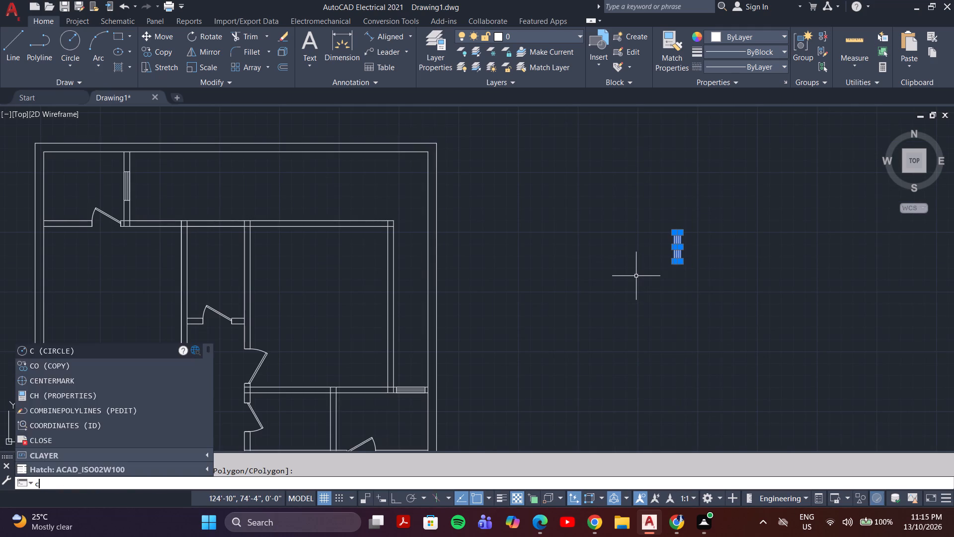
key(Return)
scroll(672, 230, up, 3)
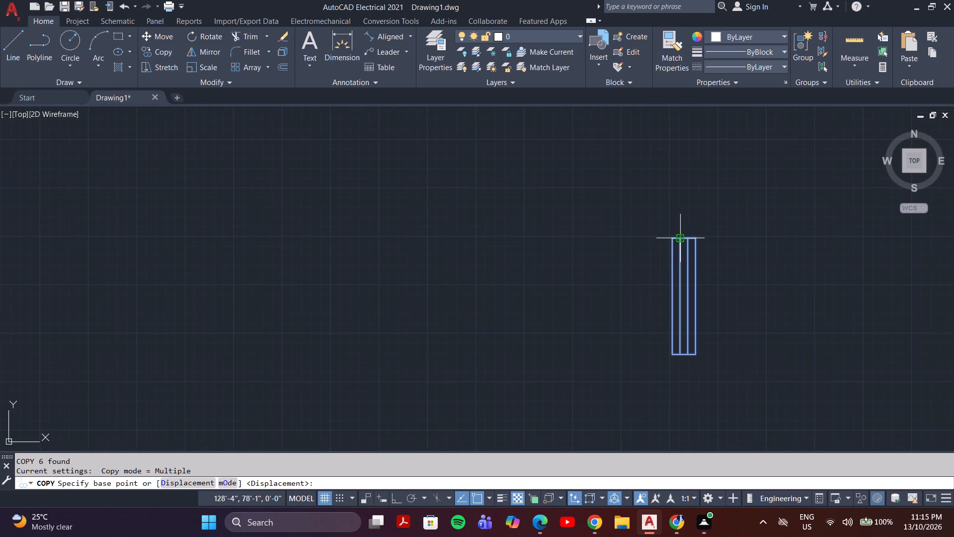
click(677, 240)
scroll(377, 206, down, 4)
middle_drag(259, 209, 471, 295)
scroll(344, 283, up, 4)
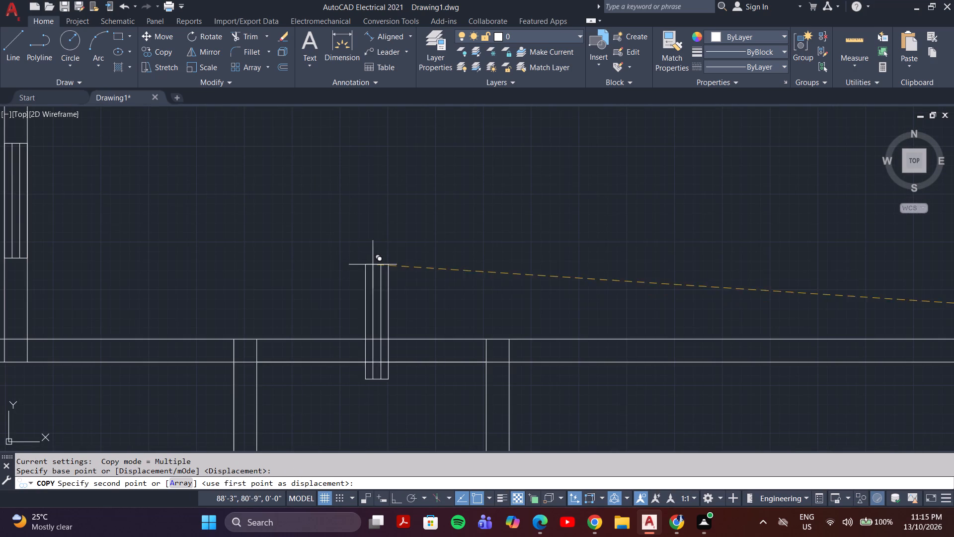
click(389, 217)
key(Escape)
Rotate the copied window 270° about its upper-right corner so it lies horizontally.
click(409, 207)
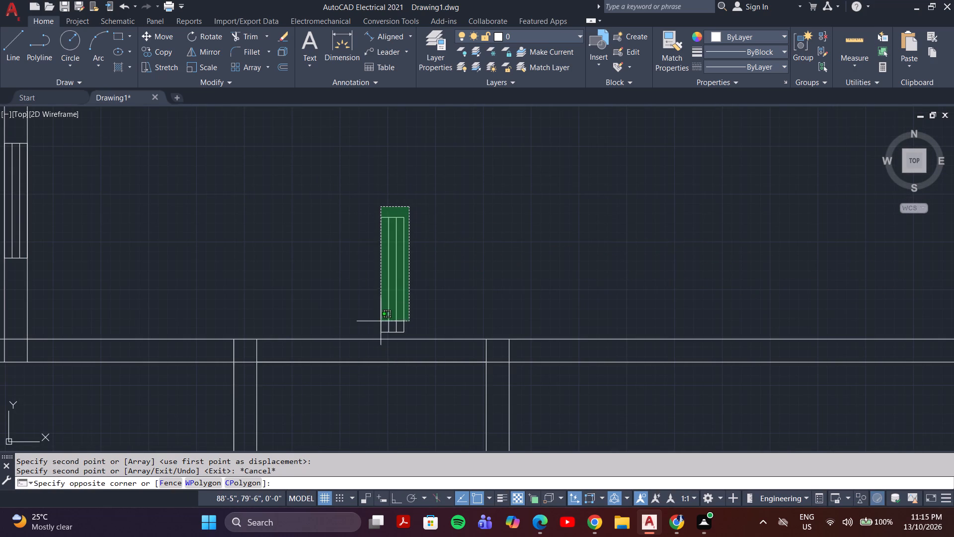
click(373, 335)
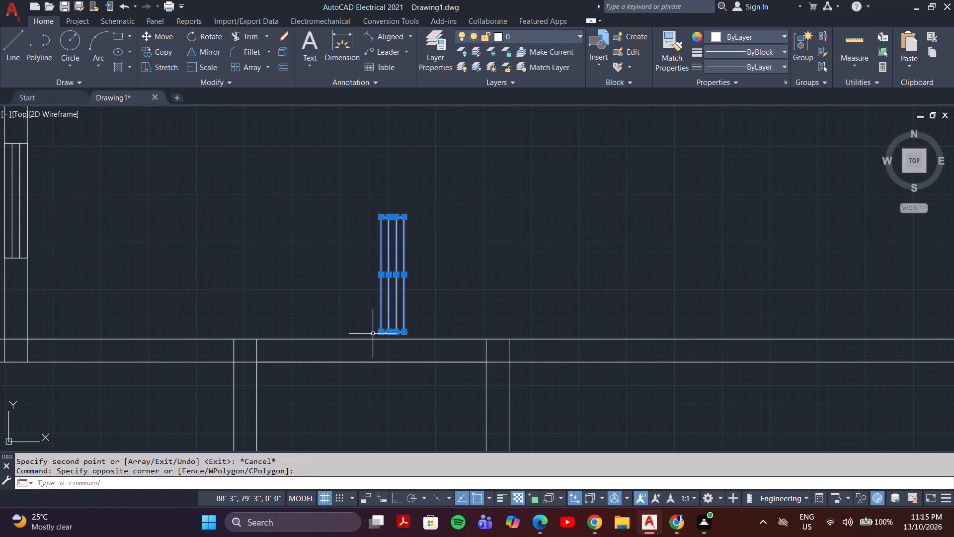
key(r)
key(o)
scroll(399, 211, up, 3)
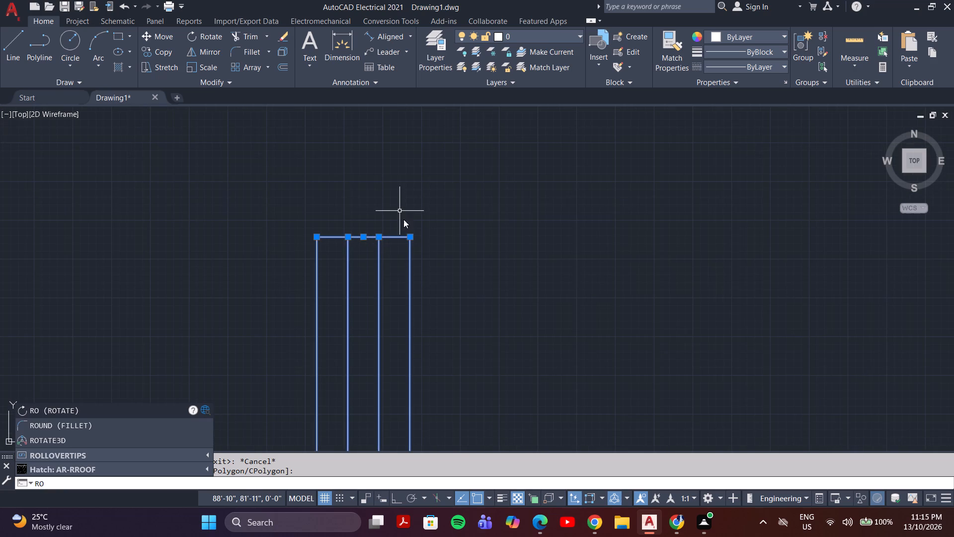
key(Return)
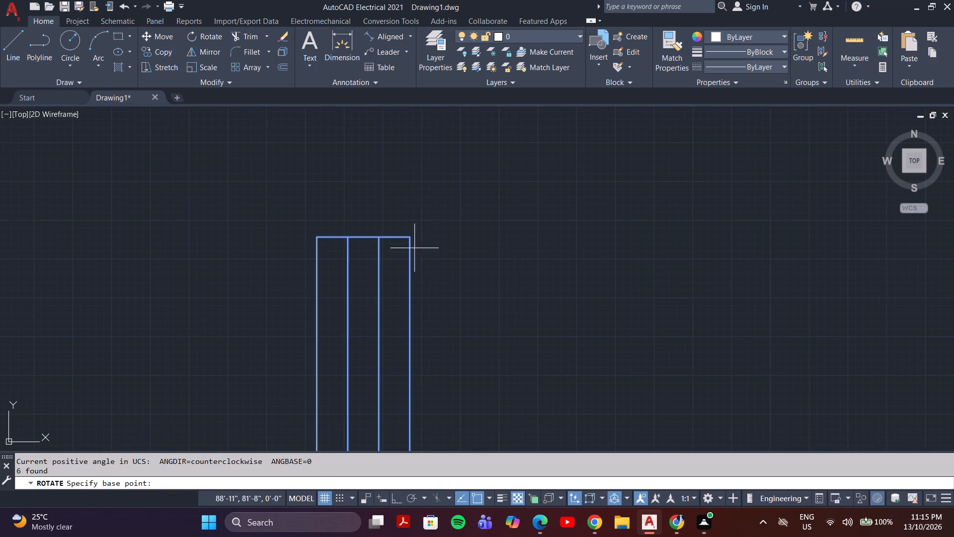
click(408, 235)
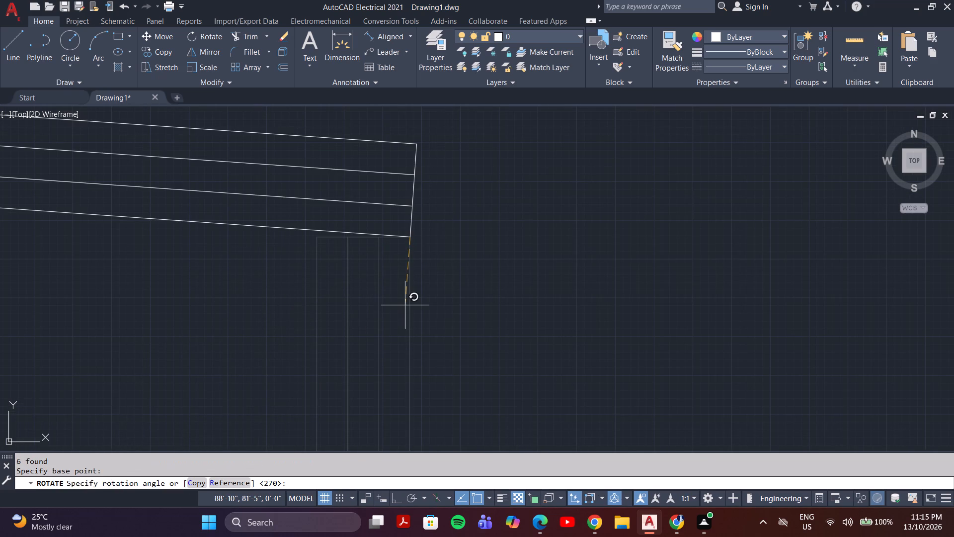
key(F8)
click(413, 287)
scroll(376, 276, down, 2)
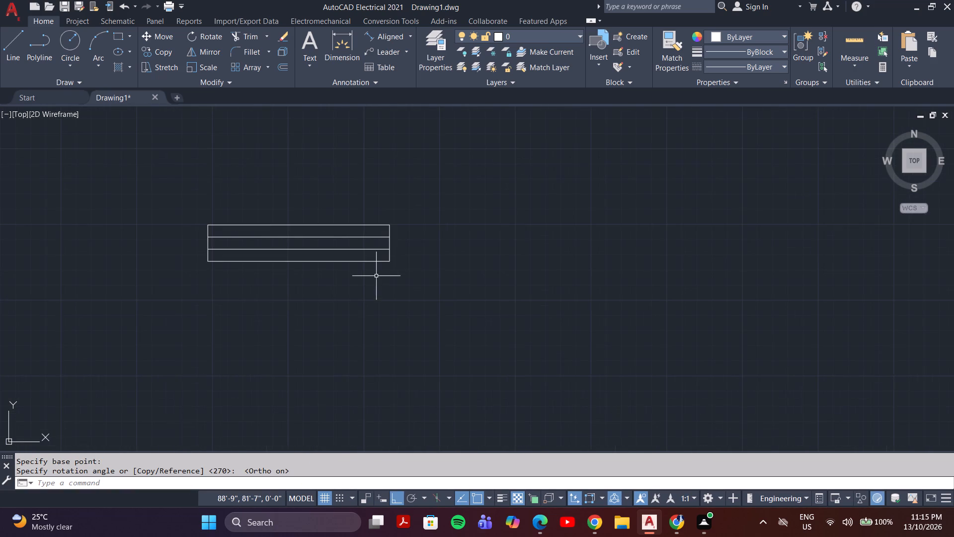
Move the horizontal window by its lower-right corner onto the lower line of the narrow upper-middle room's top wall, between the side walls.
click(434, 204)
click(169, 283)
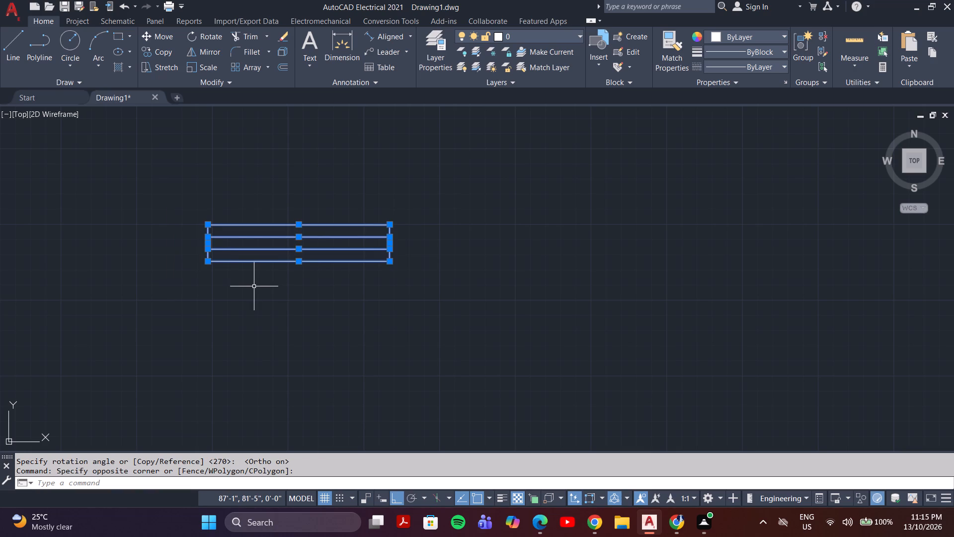
key(m)
key(Return)
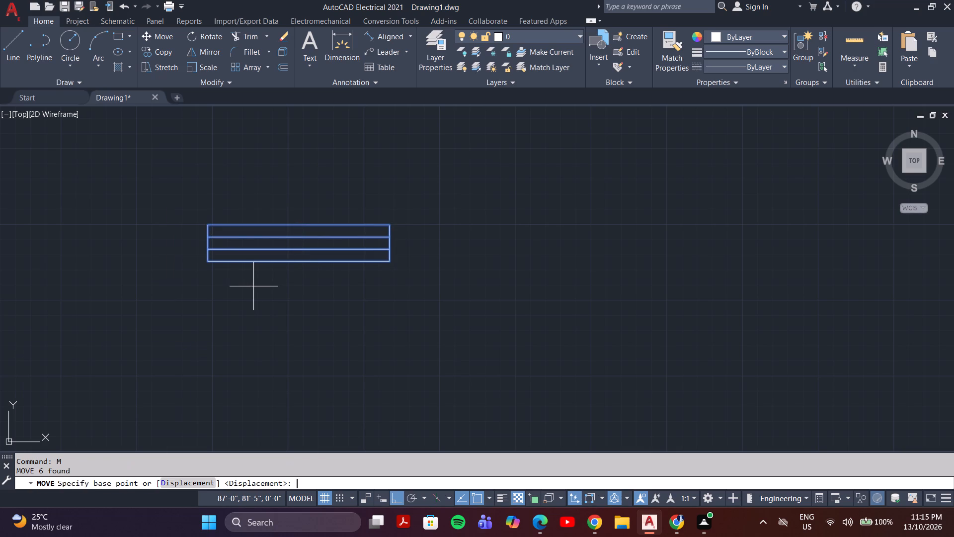
click(392, 261)
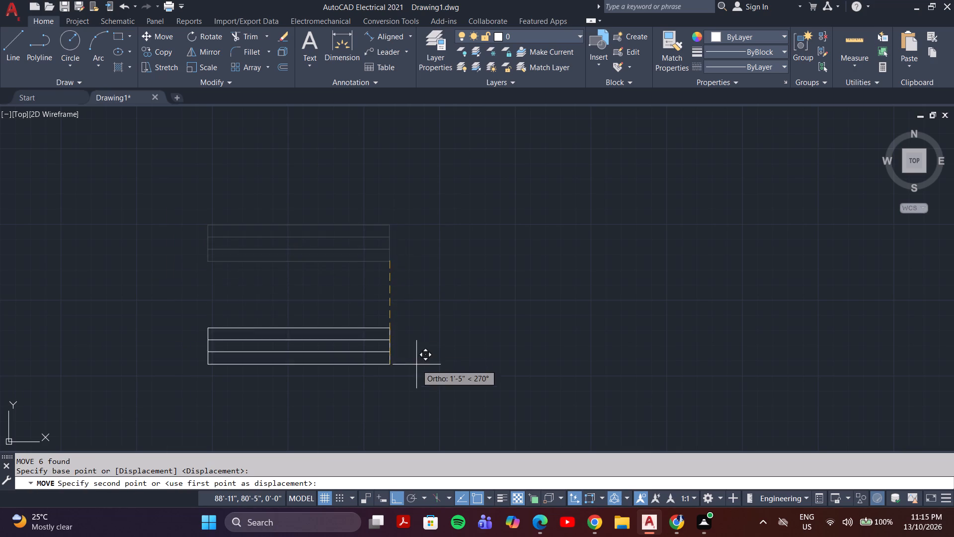
middle_drag(433, 370, 439, 236)
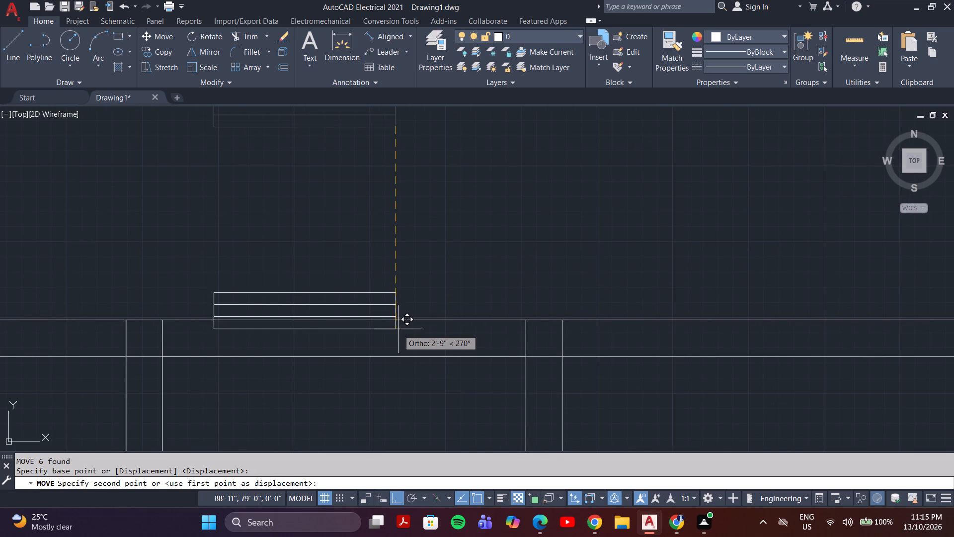
key(F8)
scroll(421, 343, up, 2)
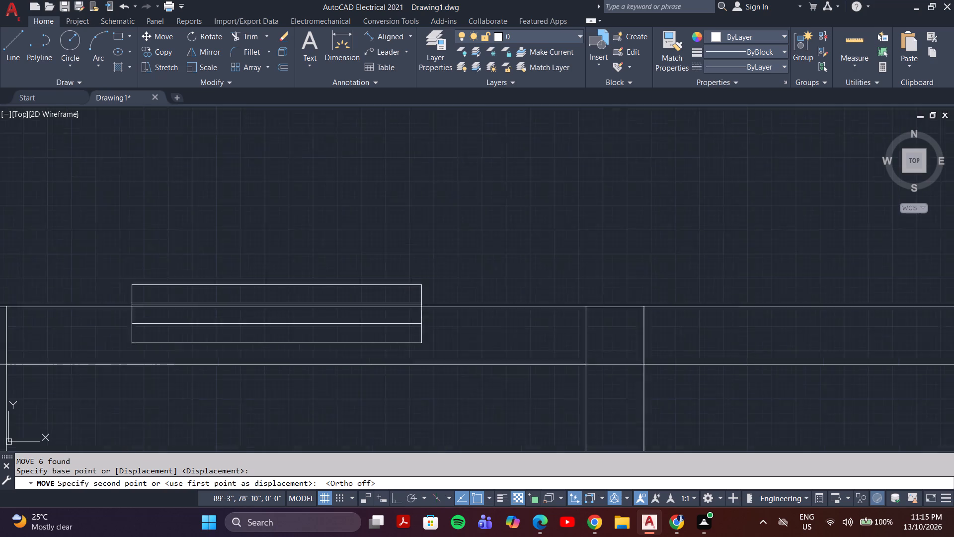
scroll(423, 348, down, 1)
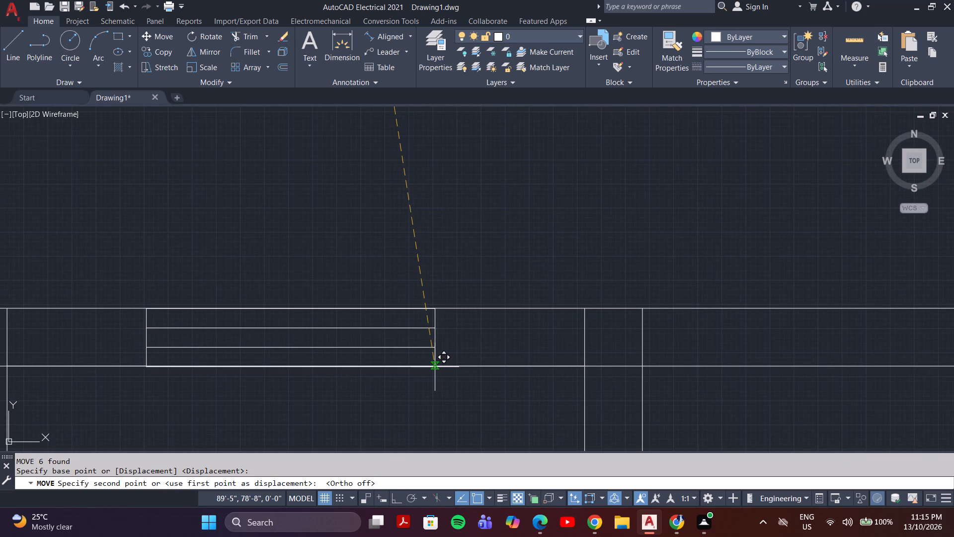
scroll(432, 368, up, 3)
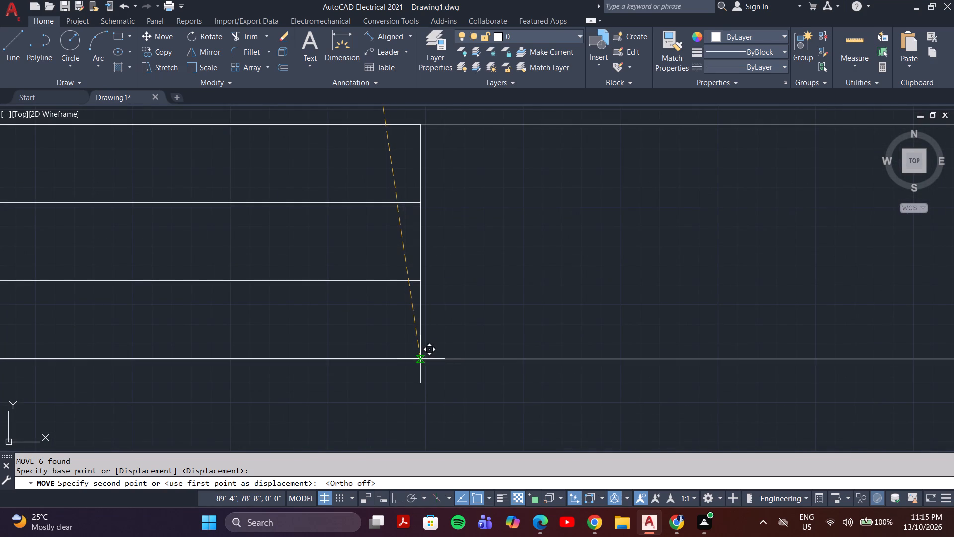
click(420, 359)
Look over the floor plan from the top rooms down to the bottom wall for remaining window positions.
scroll(420, 353, down, 4)
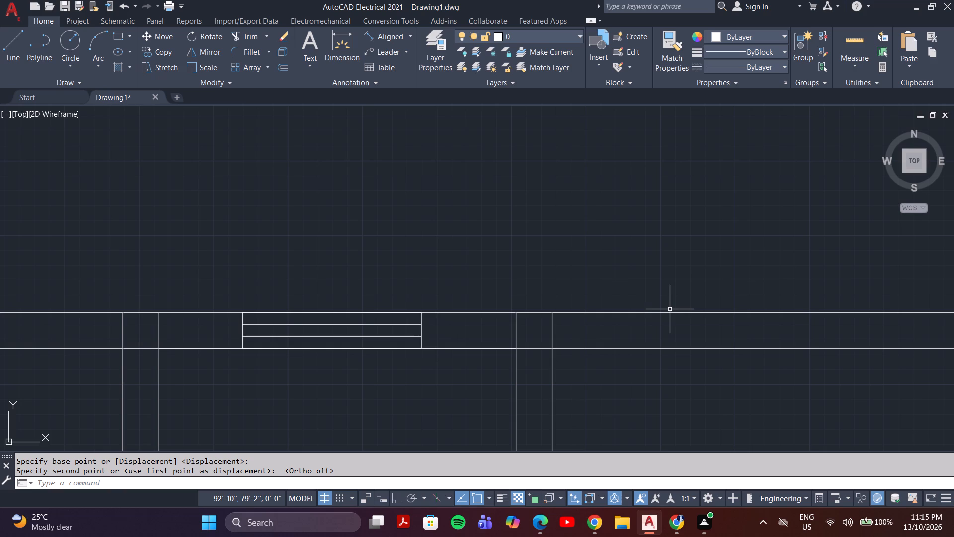
scroll(640, 387, down, 3)
middle_drag(631, 394, 485, 319)
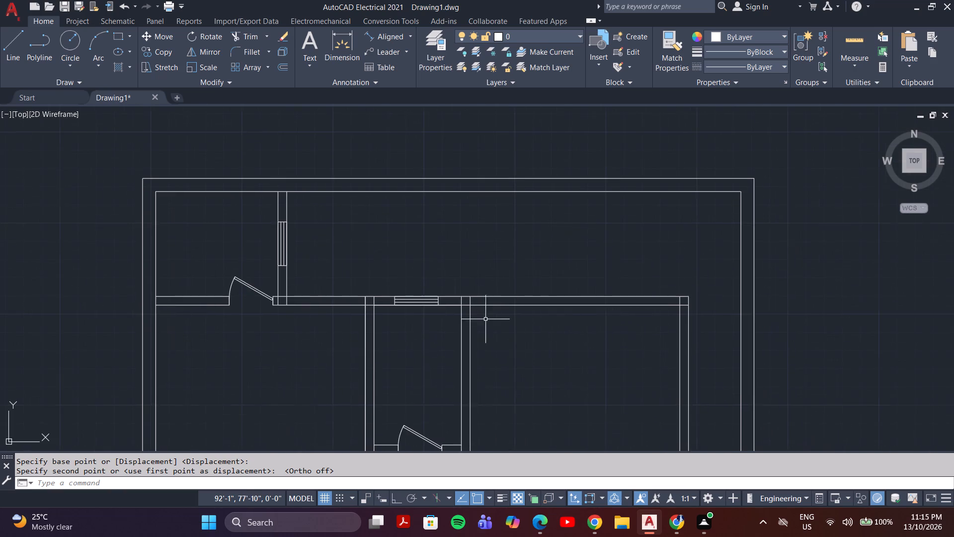
scroll(493, 325, down, 1)
middle_drag(531, 350, 484, 267)
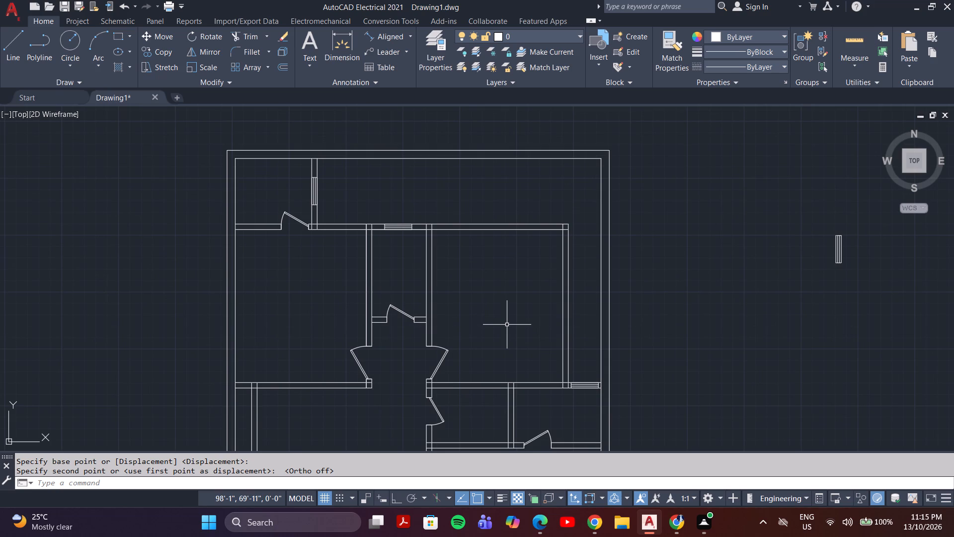
middle_drag(321, 377, 332, 268)
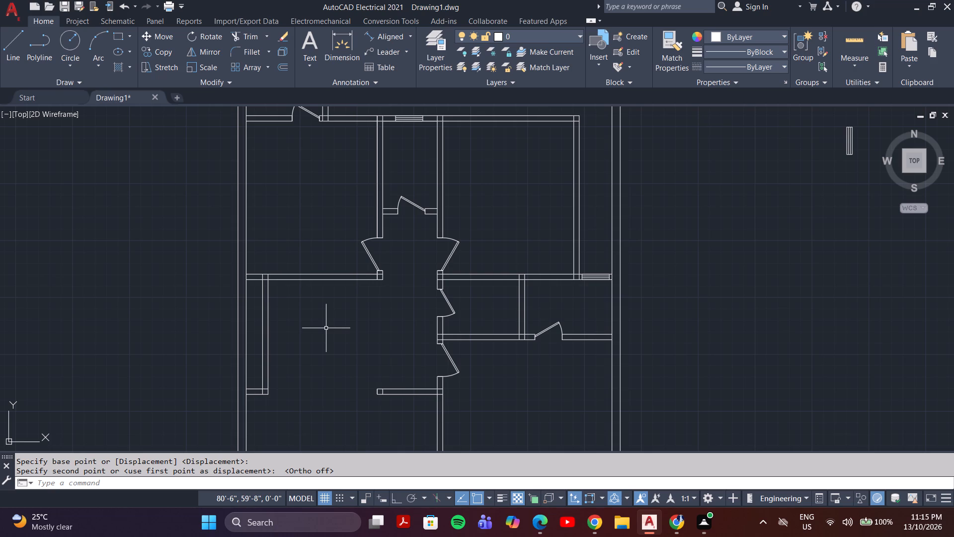
middle_drag(423, 354, 408, 69)
scroll(407, 97, down, 1)
scroll(421, 236, down, 1)
middle_drag(422, 256, 460, 268)
middle_drag(458, 270, 414, 261)
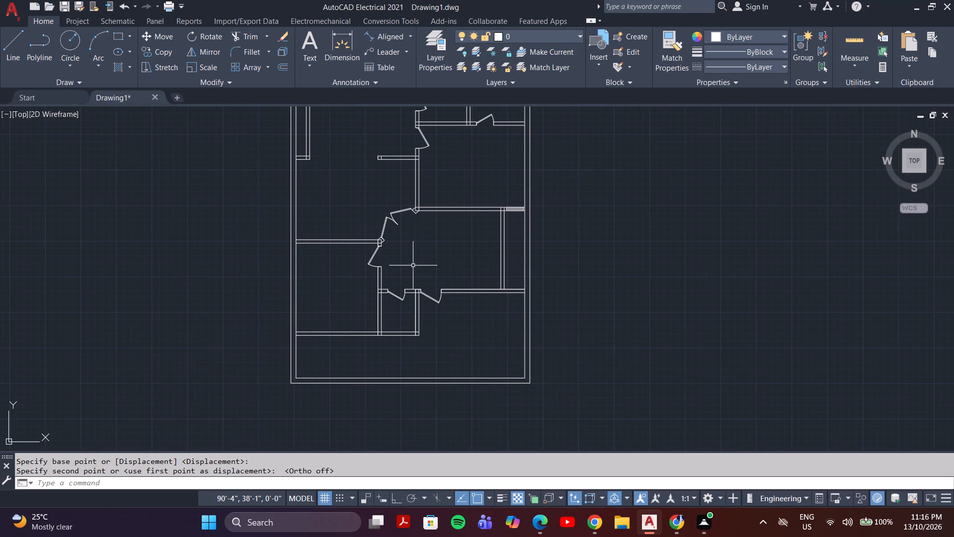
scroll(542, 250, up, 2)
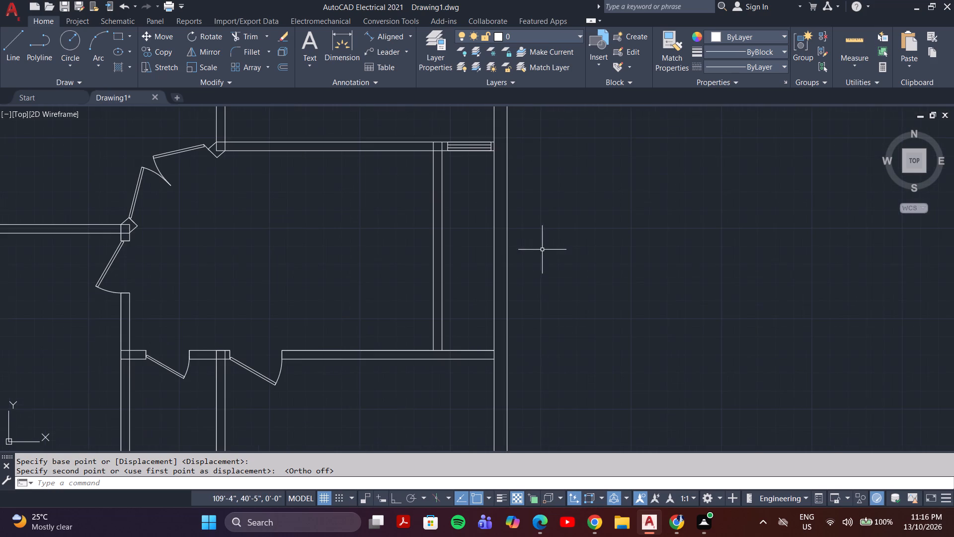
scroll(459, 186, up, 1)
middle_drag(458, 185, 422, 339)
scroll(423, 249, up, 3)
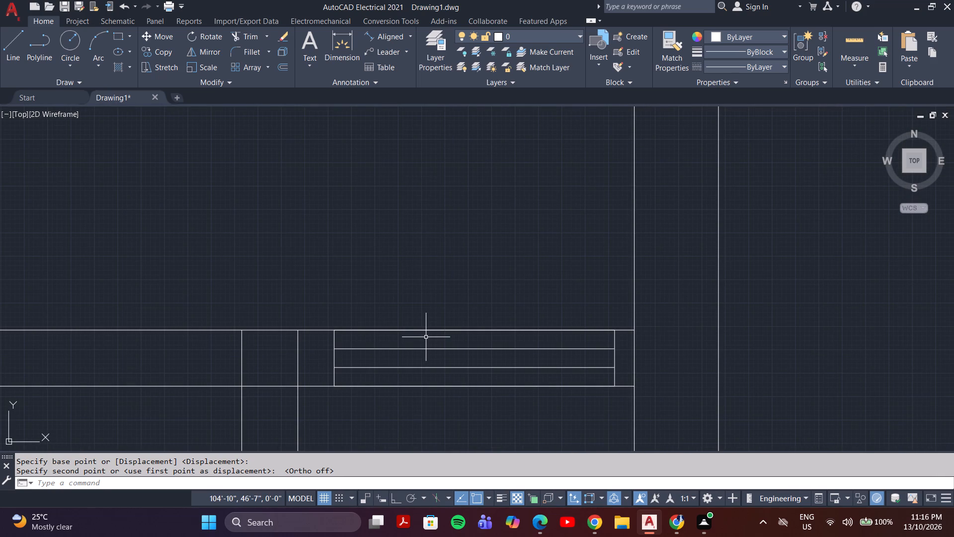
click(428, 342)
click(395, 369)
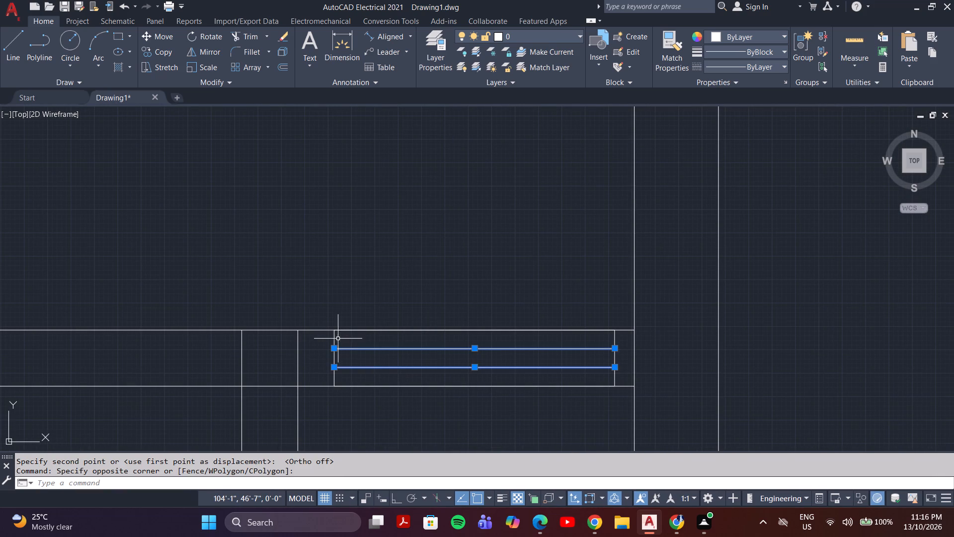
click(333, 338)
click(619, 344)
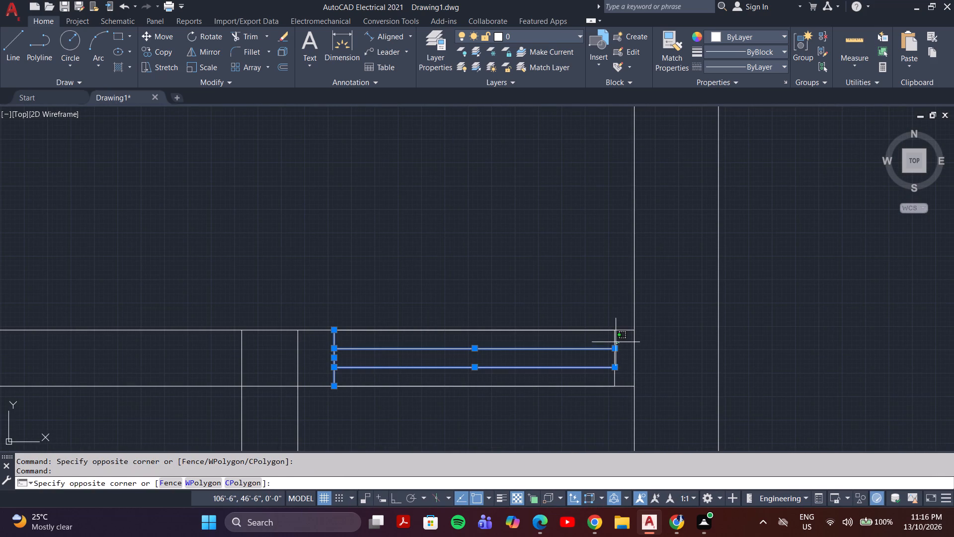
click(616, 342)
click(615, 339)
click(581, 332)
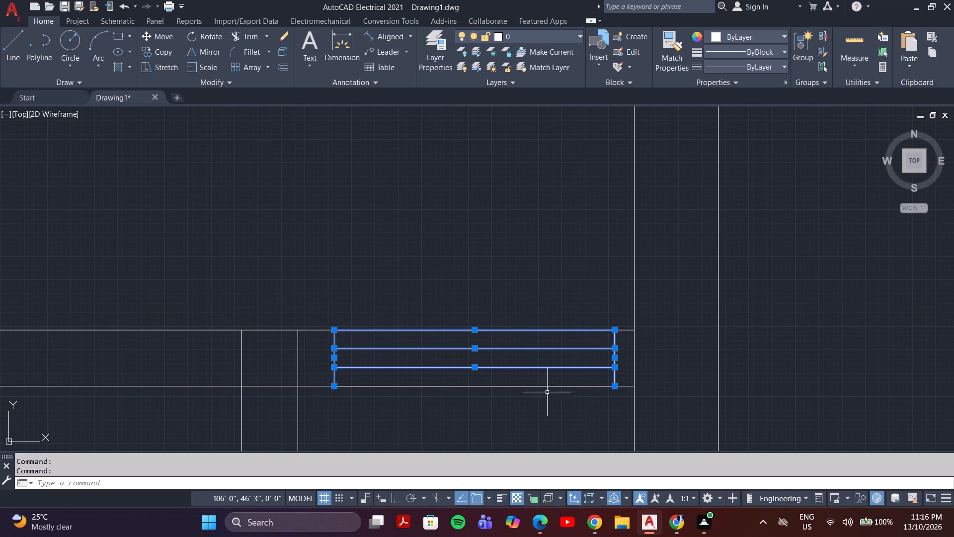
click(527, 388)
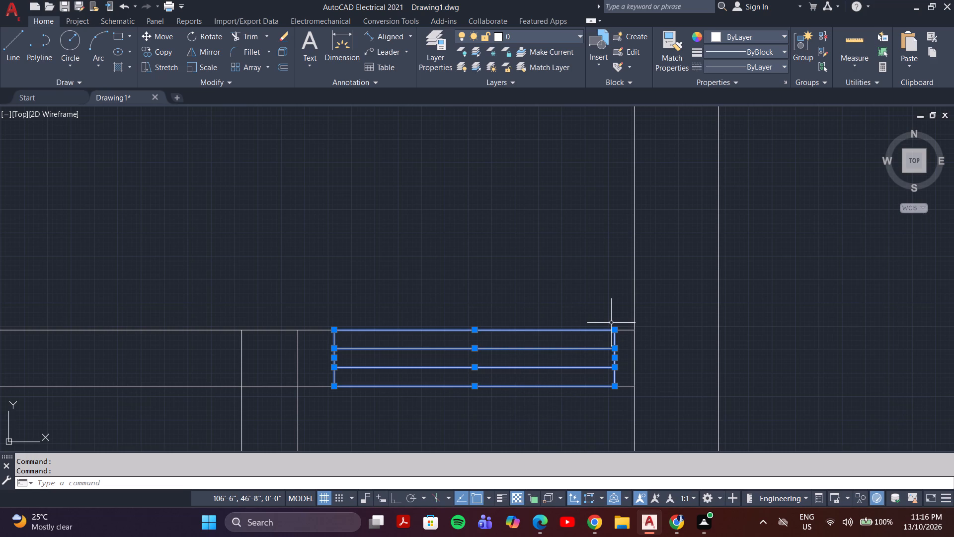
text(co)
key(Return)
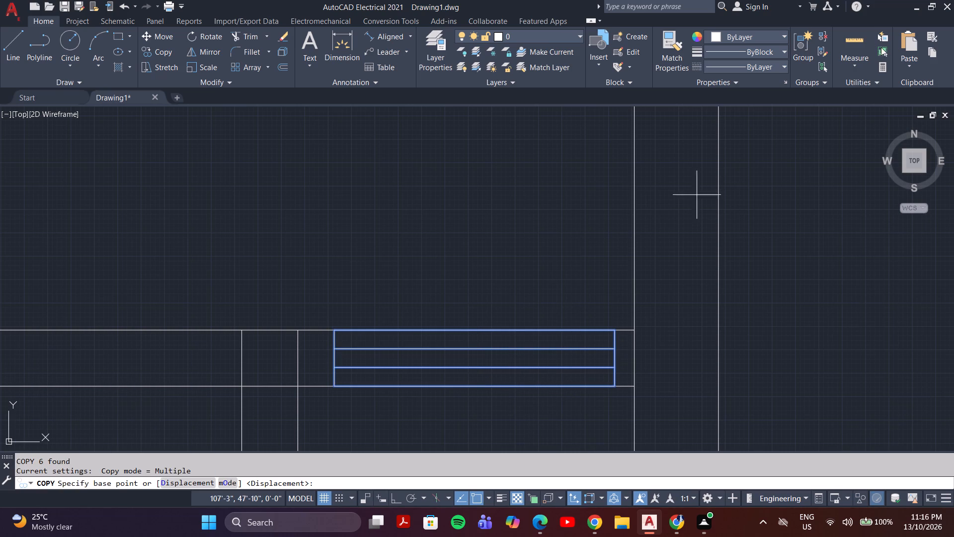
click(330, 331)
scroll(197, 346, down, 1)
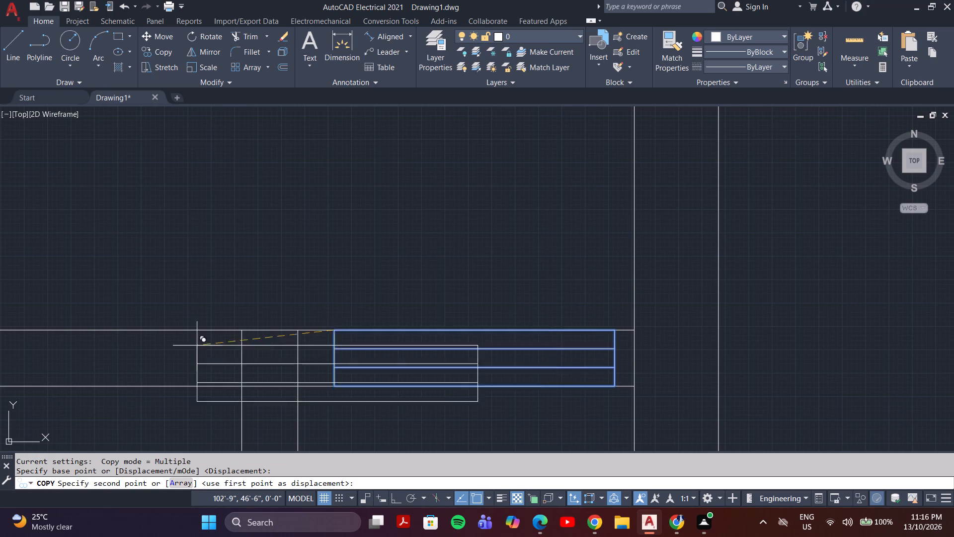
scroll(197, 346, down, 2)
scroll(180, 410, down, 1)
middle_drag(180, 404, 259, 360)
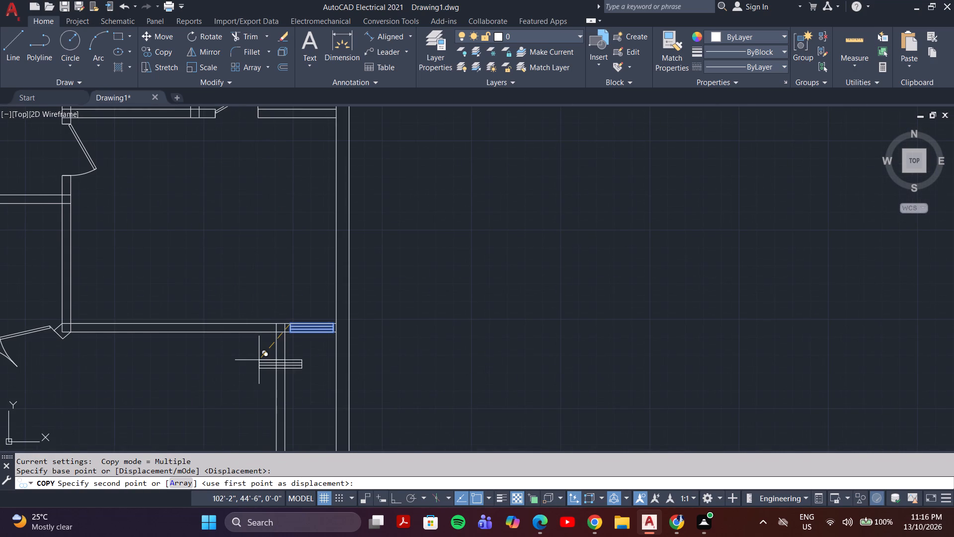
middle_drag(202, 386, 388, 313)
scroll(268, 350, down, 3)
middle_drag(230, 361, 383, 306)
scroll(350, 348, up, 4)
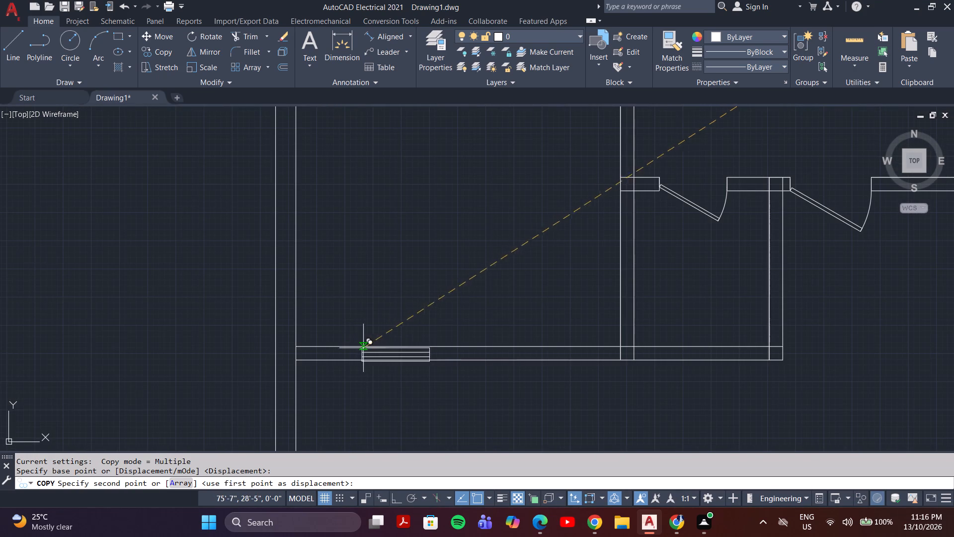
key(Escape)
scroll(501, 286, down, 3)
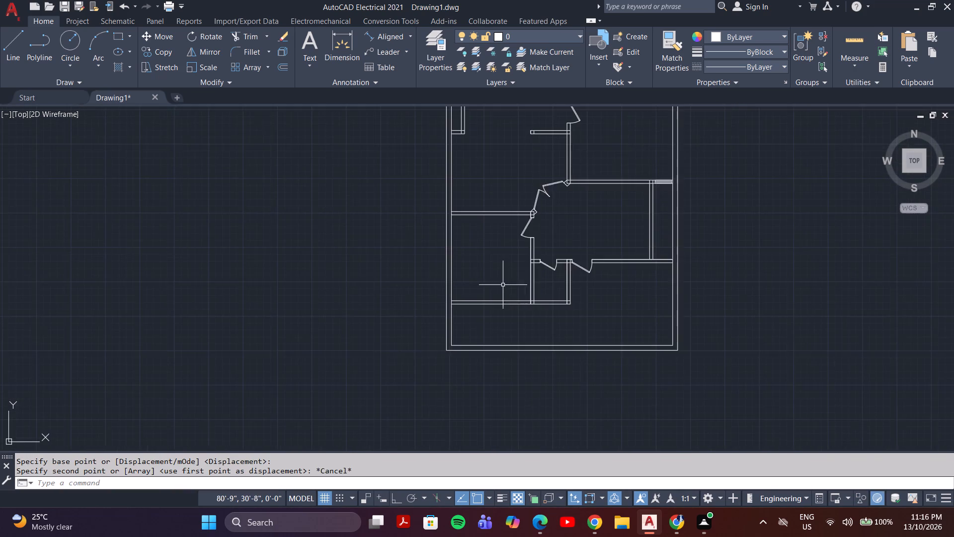
Draw a vertical line across the top wall of the narrow shaft beside the left outer wall, just inside that outer wall.
middle_drag(522, 267, 383, 370)
scroll(452, 314, up, 2)
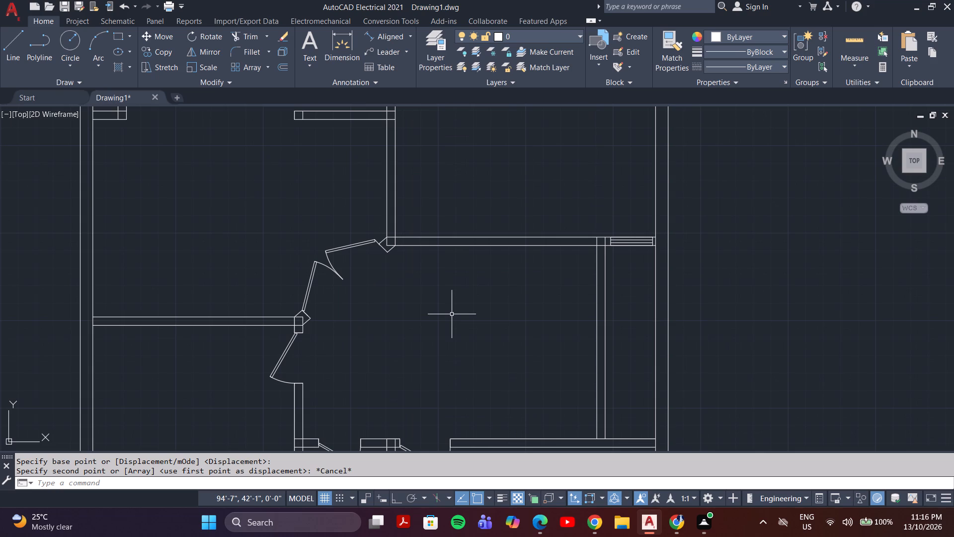
scroll(454, 309, down, 2)
middle_drag(446, 304, 436, 381)
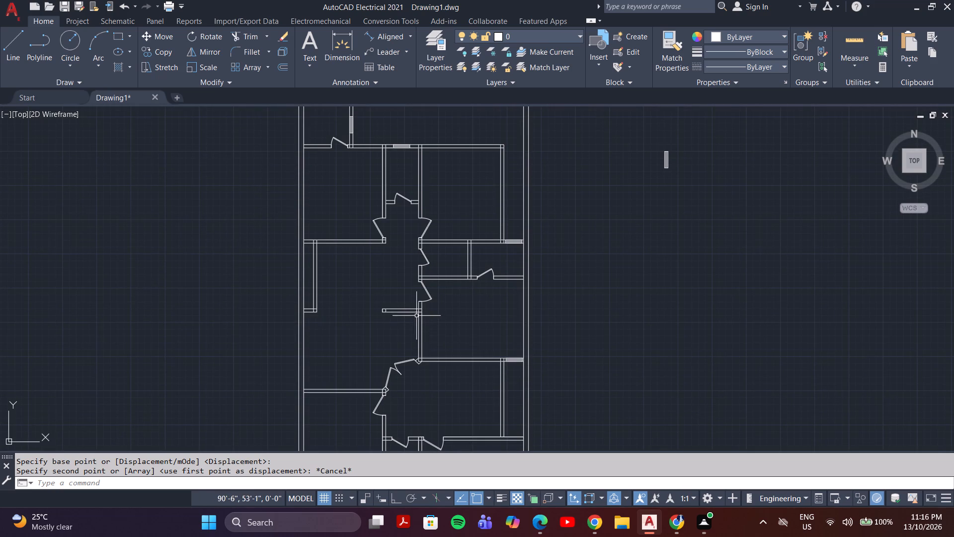
scroll(403, 315, up, 1)
scroll(315, 279, up, 1)
middle_drag(315, 279, 461, 343)
scroll(355, 286, up, 1)
middle_drag(357, 267, 361, 371)
scroll(354, 313, up, 2)
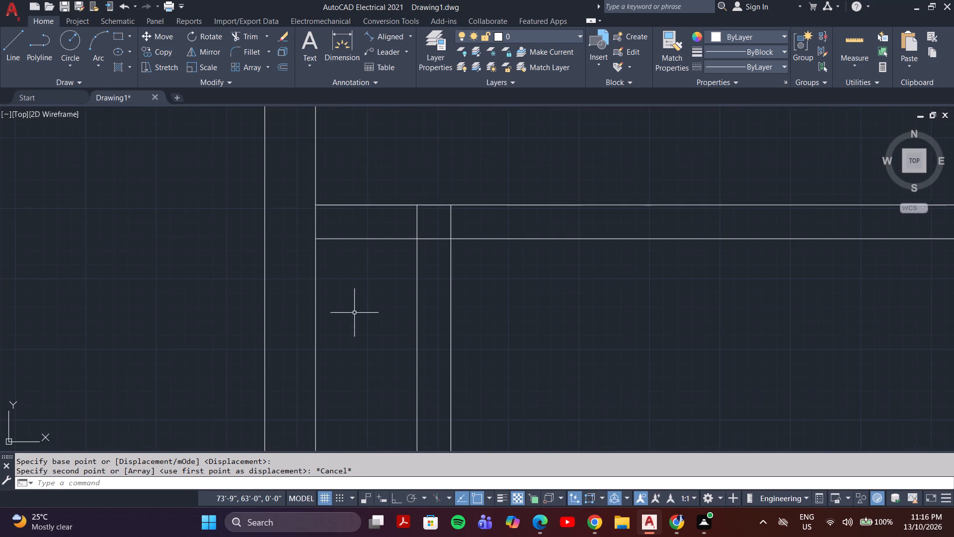
key(Escape)
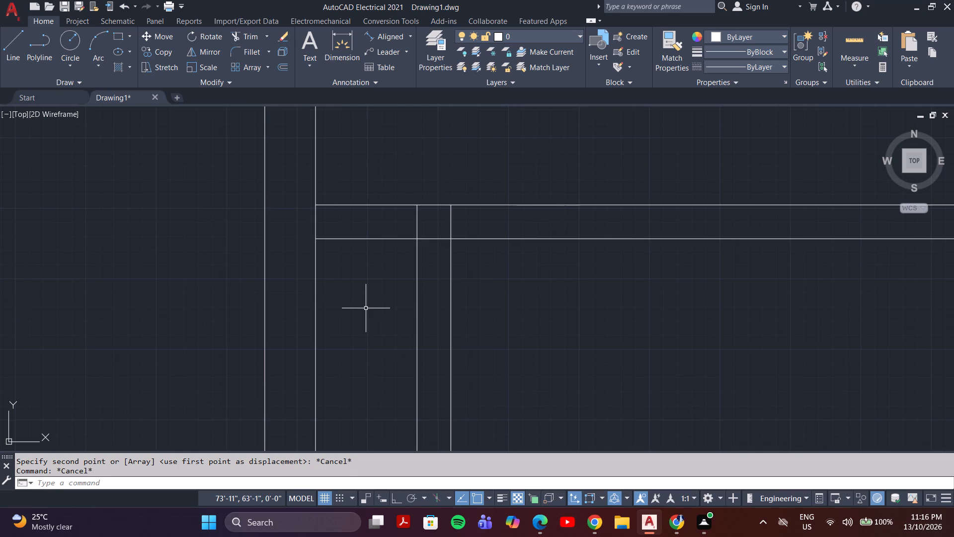
key(l)
key(Return)
middle_drag(363, 255, 369, 297)
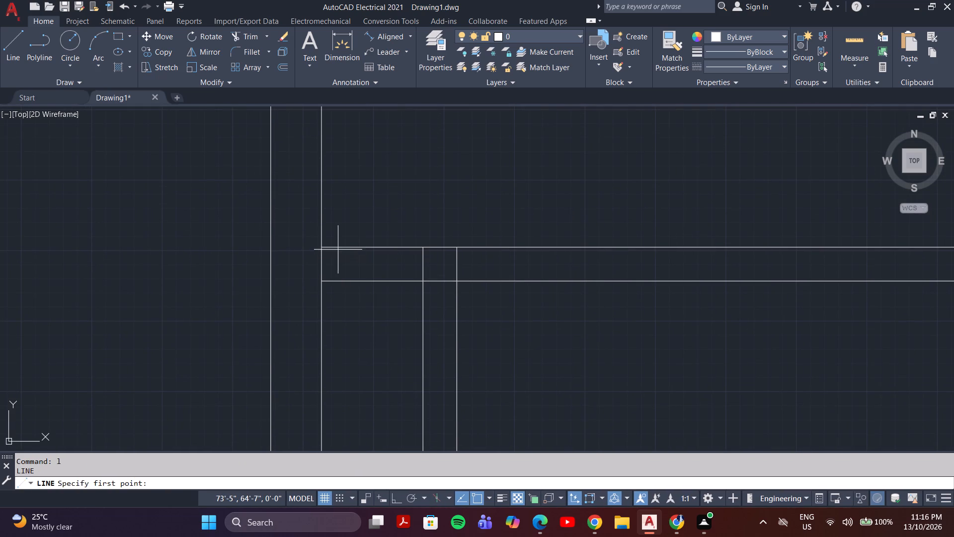
scroll(337, 247, up, 4)
click(332, 250)
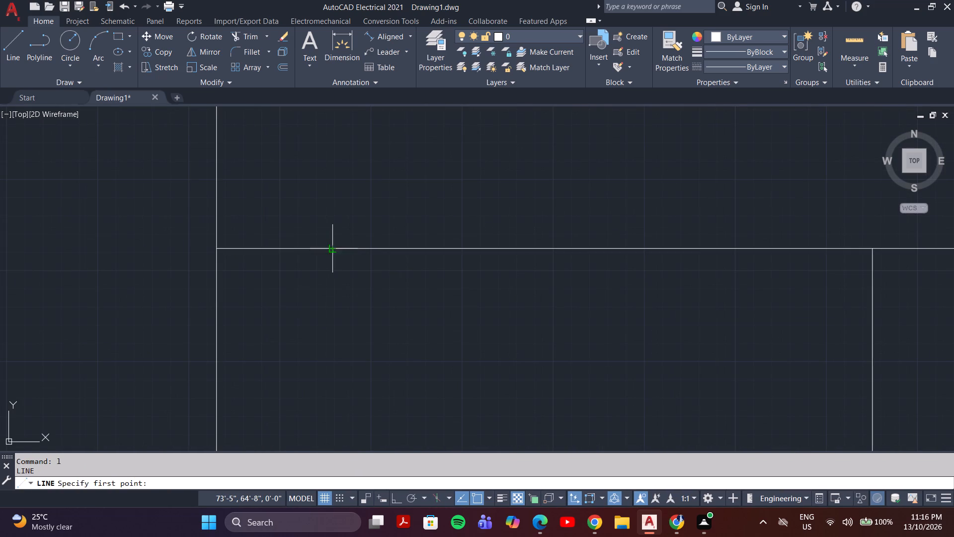
middle_drag(331, 422, 334, 380)
key(F8)
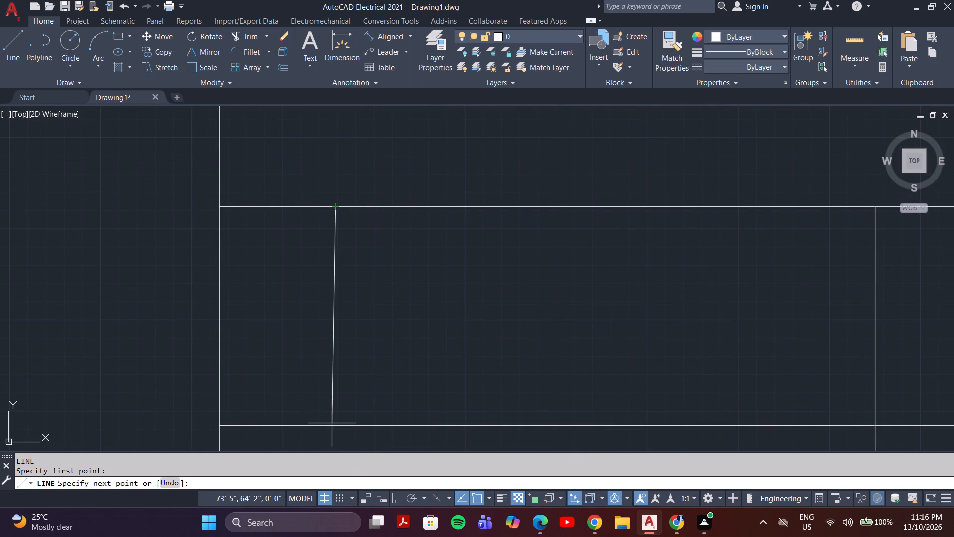
click(337, 425)
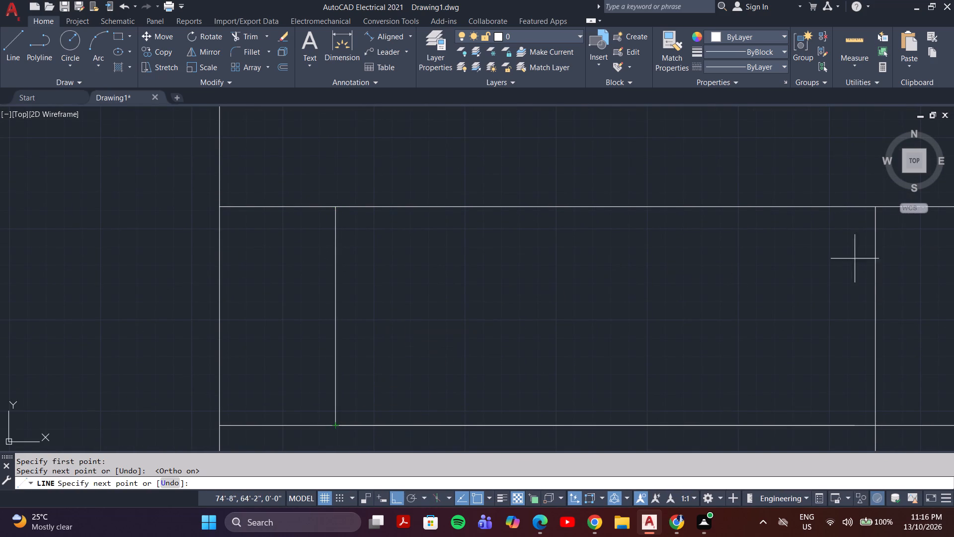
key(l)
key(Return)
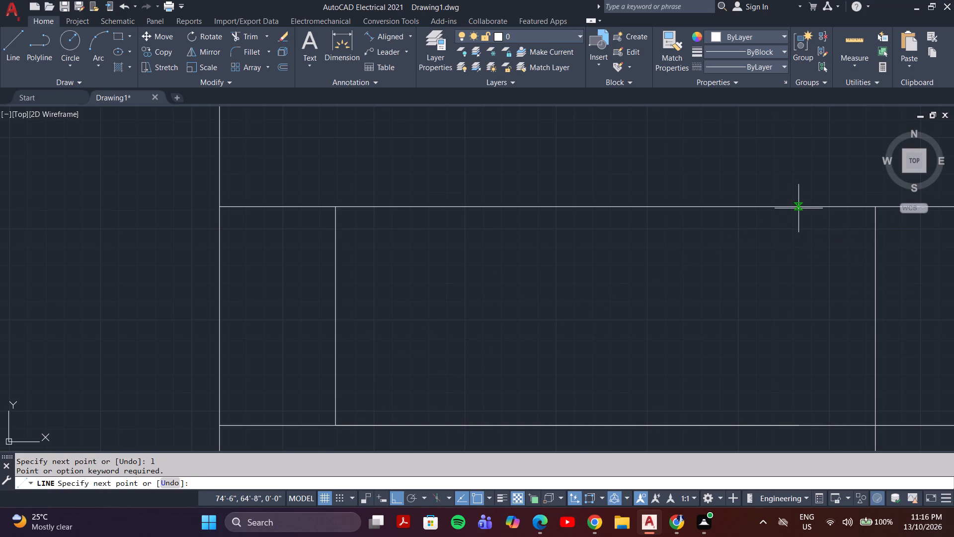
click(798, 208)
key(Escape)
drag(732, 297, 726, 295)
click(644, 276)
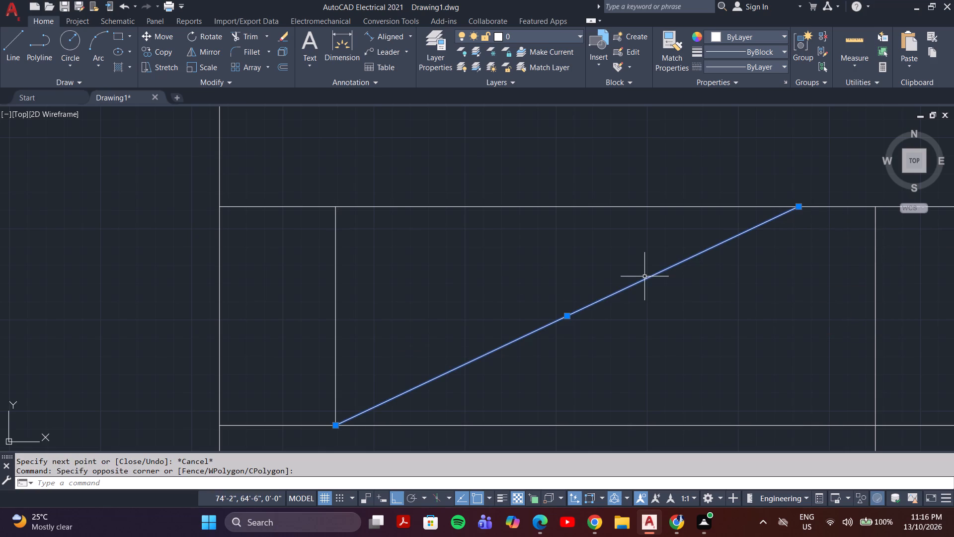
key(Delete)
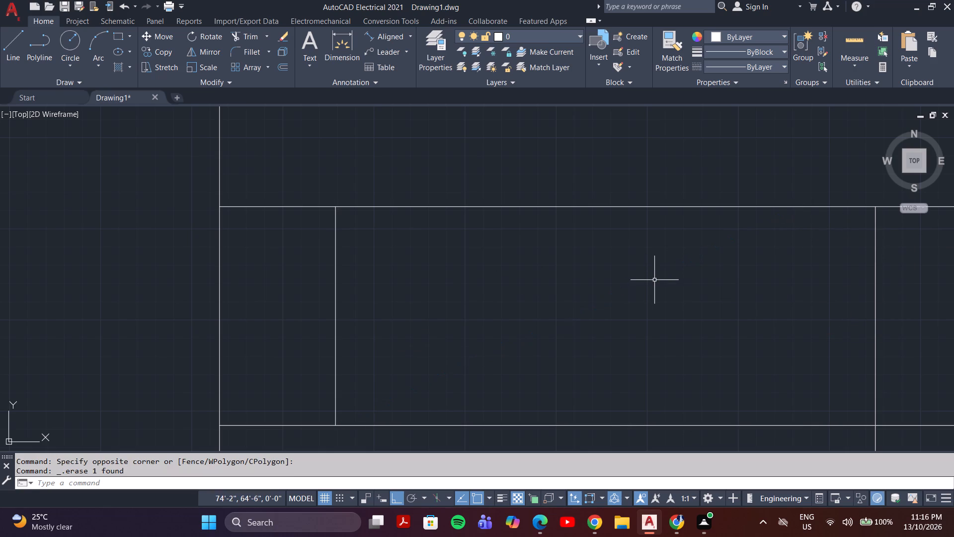
Draw a second vertical line across the same top wall, about 1' from the first and short of the shaft's inner wall.
key(l)
key(Return)
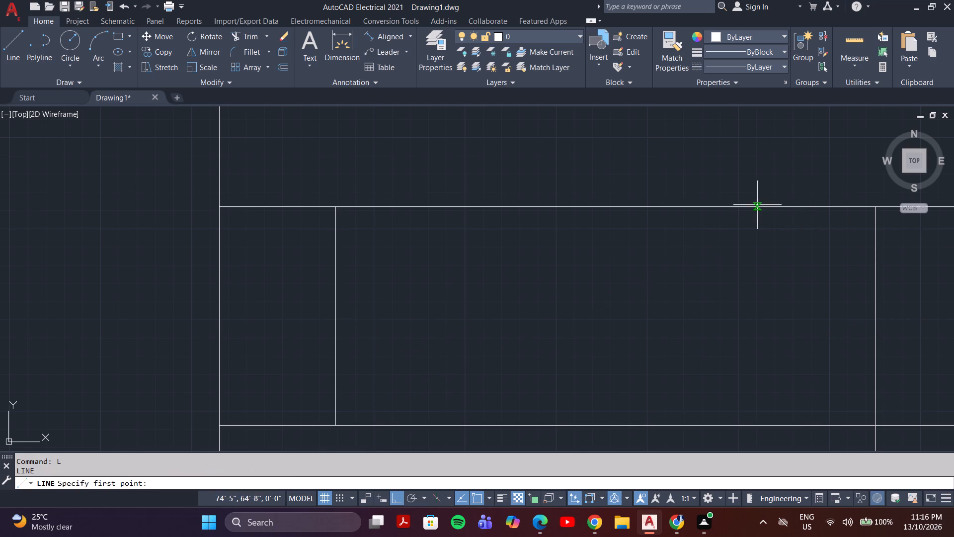
click(755, 207)
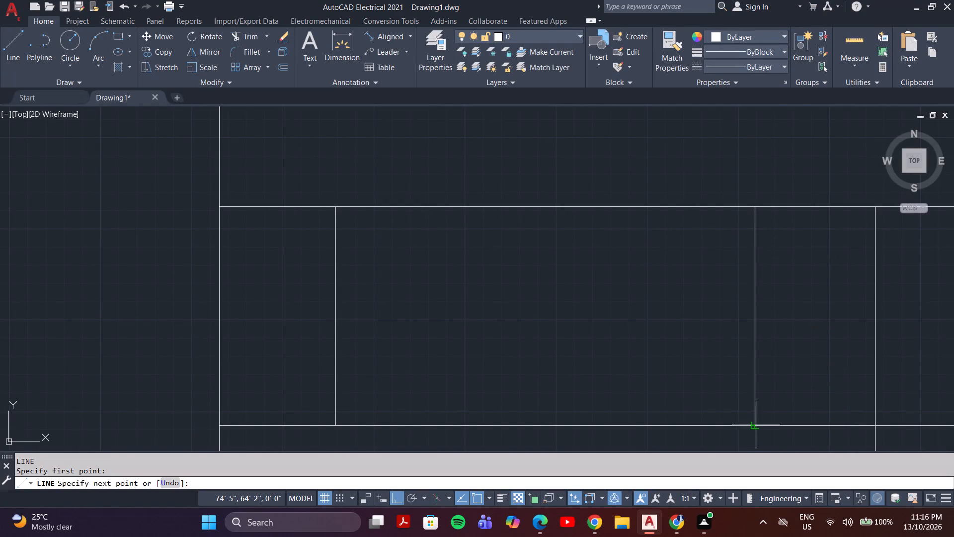
click(755, 425)
key(Escape)
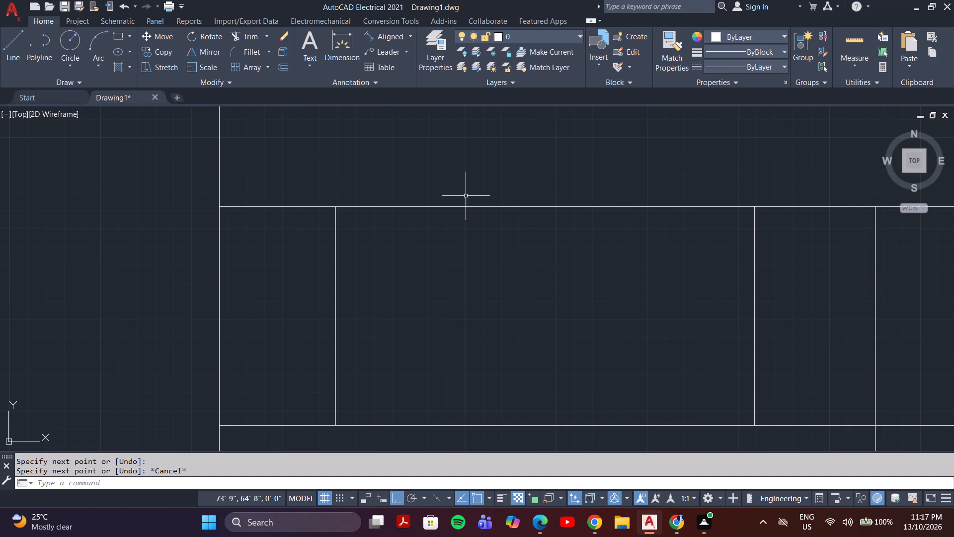
click(484, 208)
scroll(533, 197, down, 2)
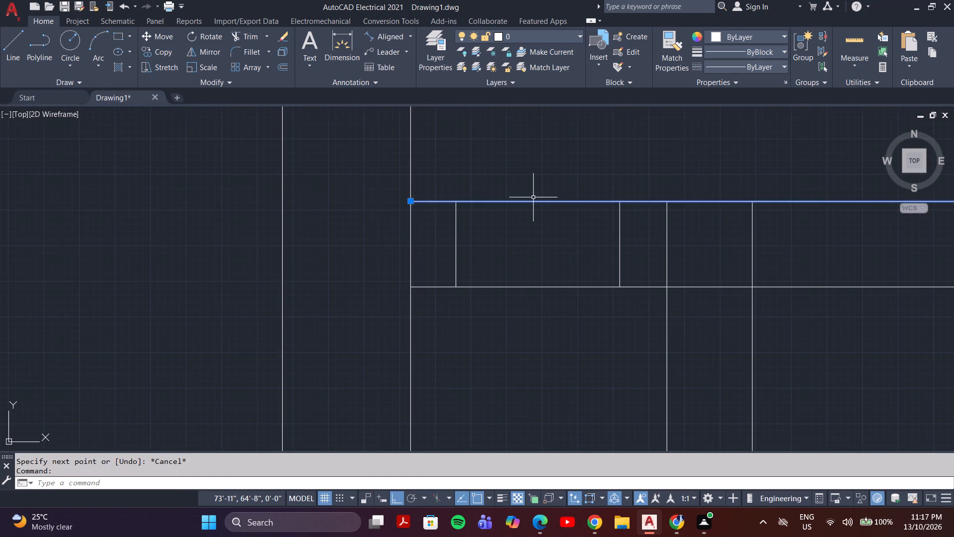
key(Escape)
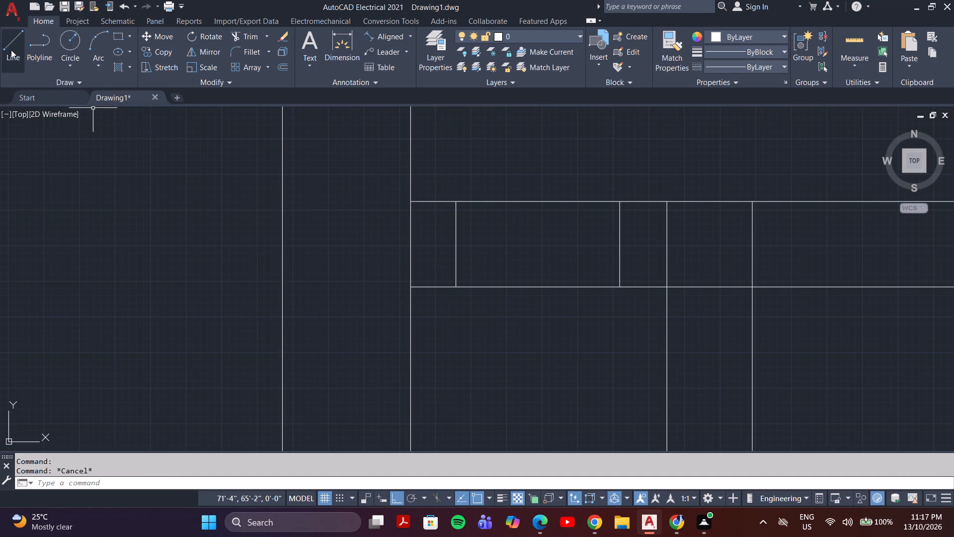
Draw a vertical line about 10'-6" long from the second short line's lower end to the lower line of the shaft's bottom wall.
scroll(300, 211, down, 2)
scroll(379, 241, down, 2)
scroll(389, 256, up, 2)
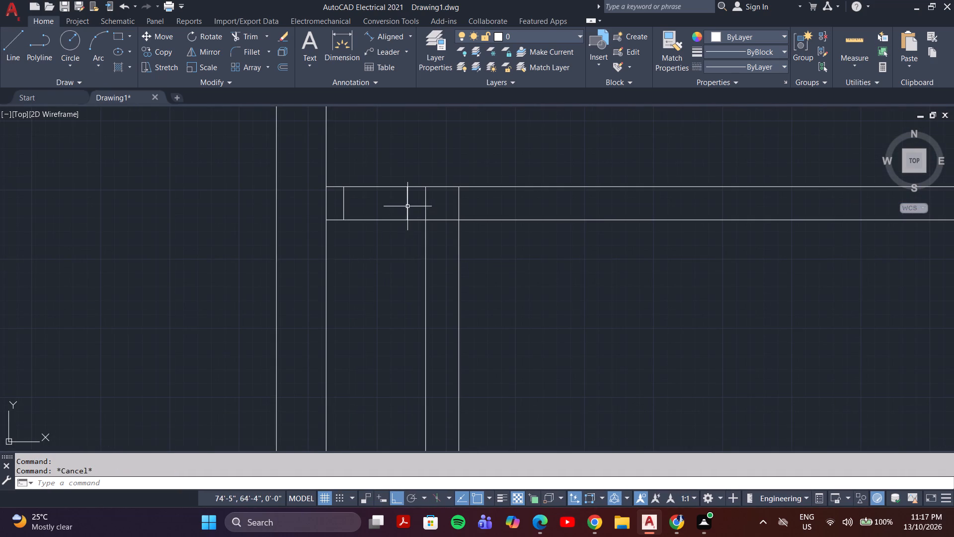
scroll(403, 225, down, 2)
middle_drag(400, 254, 408, 206)
scroll(407, 204, down, 1)
key(l)
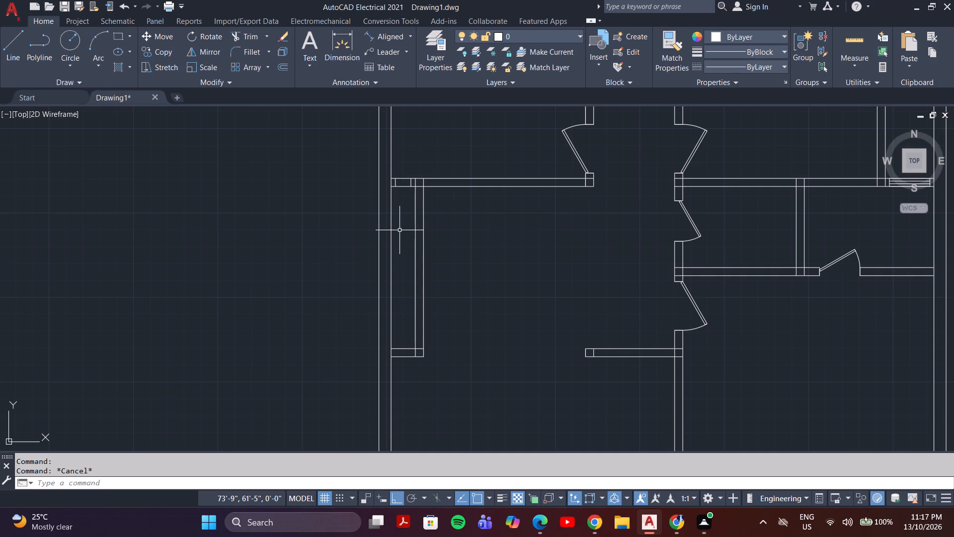
key(Return)
click(411, 187)
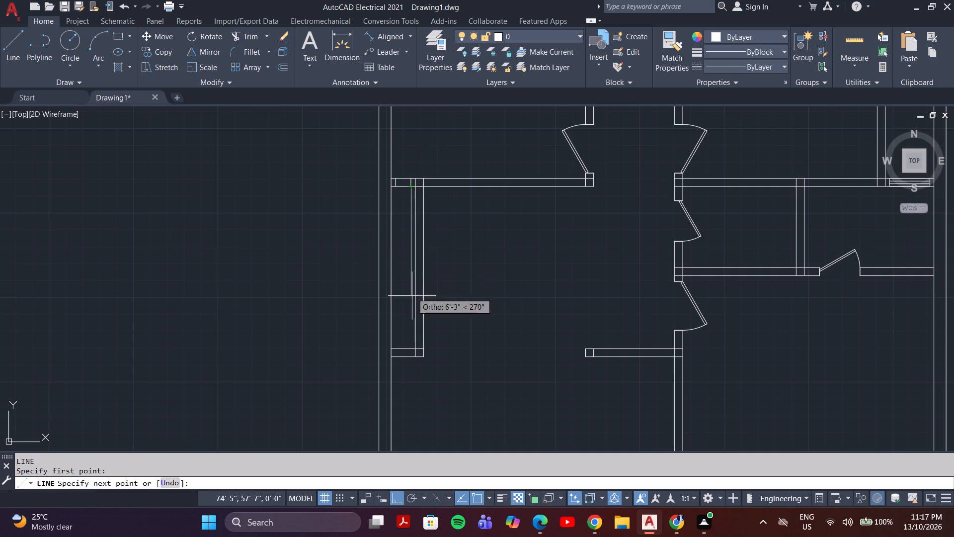
scroll(414, 358, up, 4)
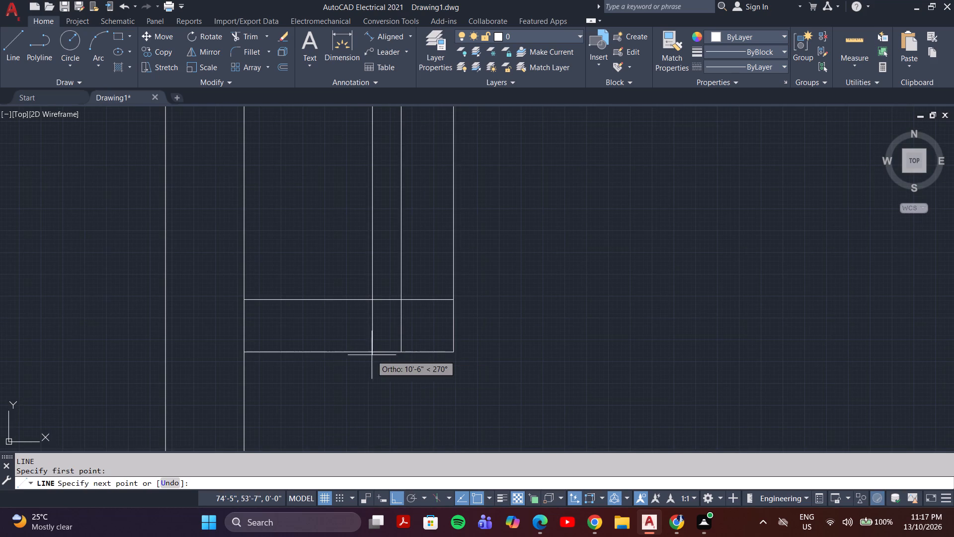
click(370, 352)
scroll(353, 291, down, 2)
key(Escape)
Draw a matching vertical line from the first short line's lower end to the lower line of the shaft's bottom wall.
scroll(339, 260, down, 3)
middle_drag(340, 257, 342, 258)
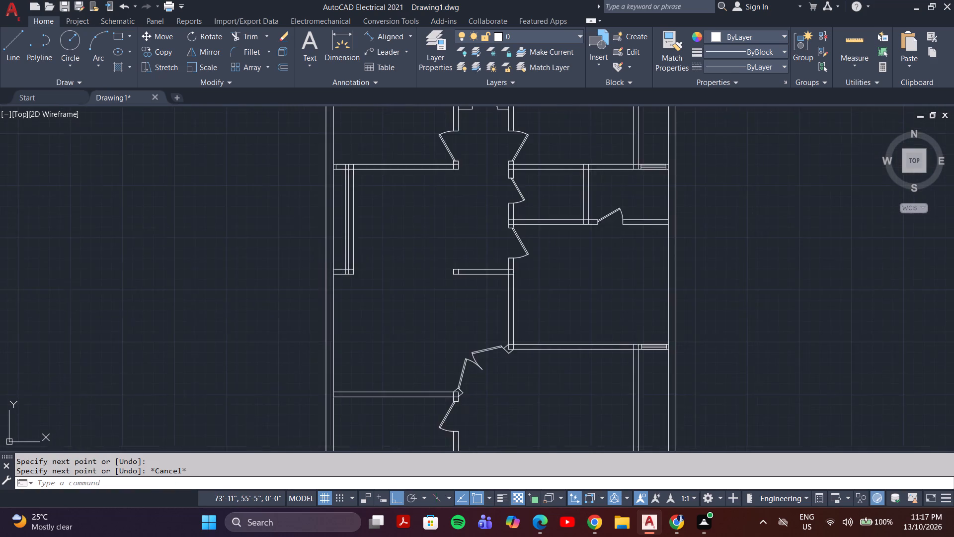
middle_drag(342, 258, 374, 364)
scroll(377, 291, up, 4)
key(space)
click(311, 204)
middle_drag(311, 297, 315, 288)
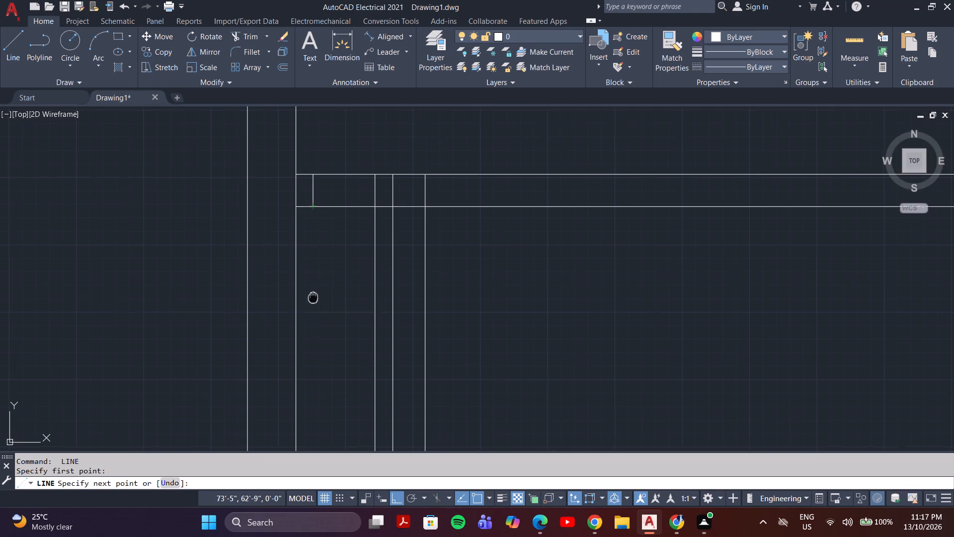
middle_drag(315, 288, 331, 199)
scroll(329, 223, down, 3)
middle_drag(330, 324, 362, 249)
scroll(361, 303, up, 4)
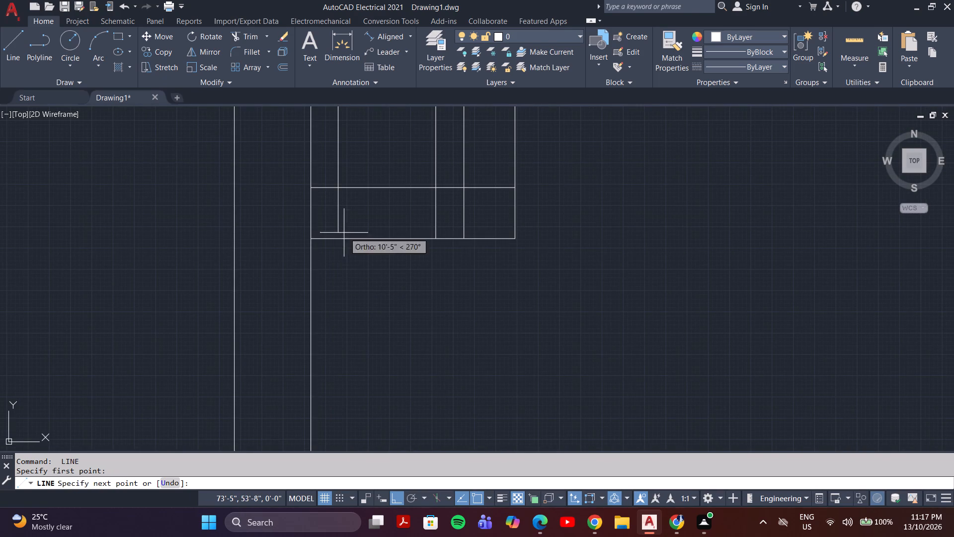
click(338, 237)
key(Escape)
Trim the two long vertical lines between the shaft's top and bottom walls, leaving only the pieces across the bottom wall.
scroll(341, 238, down, 2)
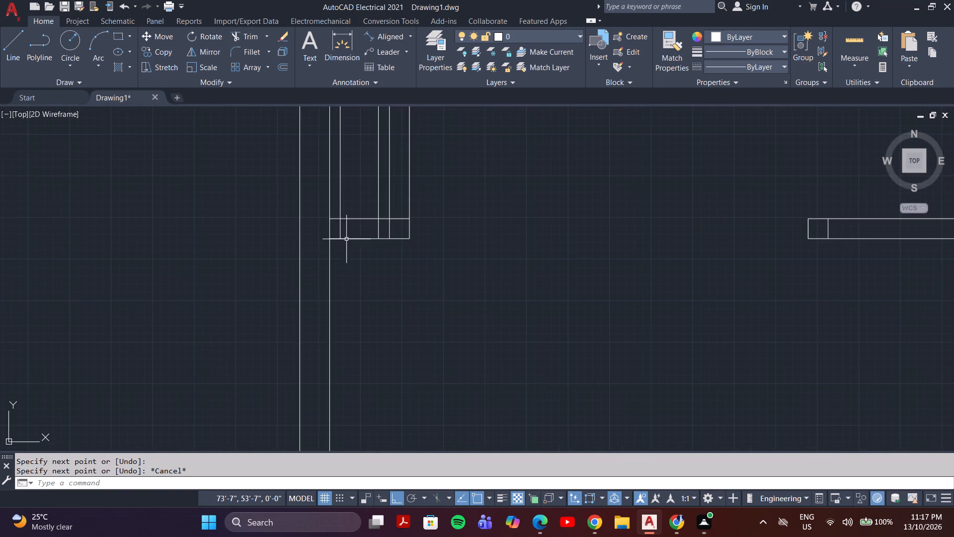
middle_drag(349, 241, 354, 348)
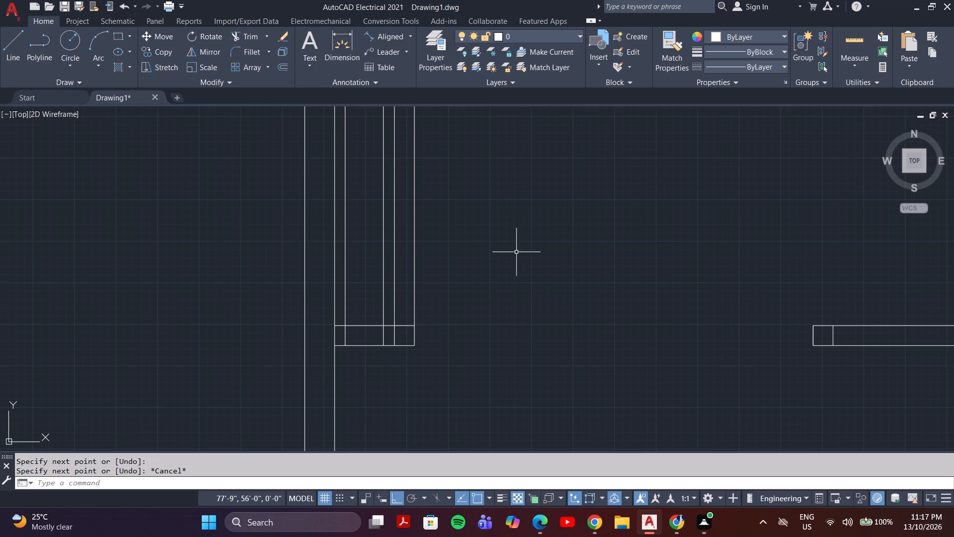
scroll(517, 252, down, 2)
middle_drag(512, 254, 486, 323)
scroll(427, 280, up, 4)
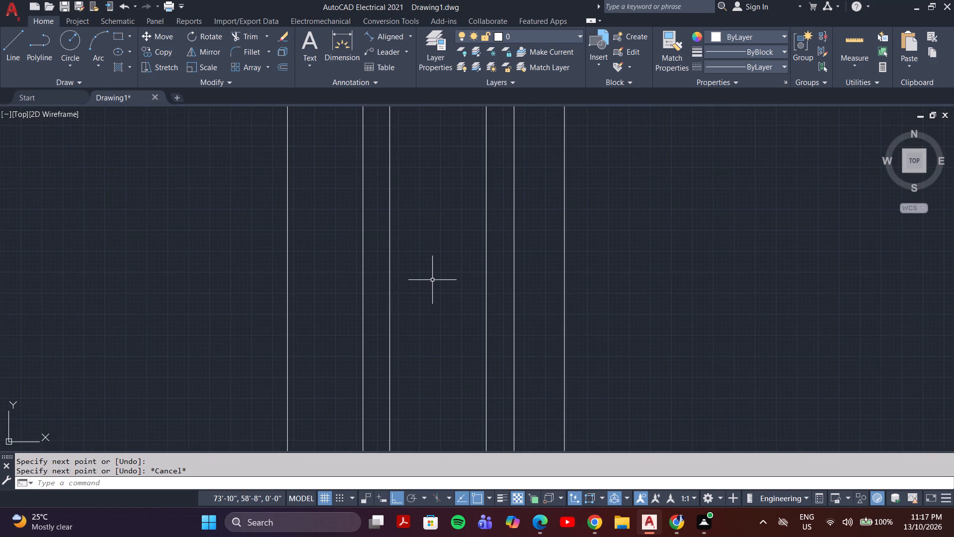
text(tr)
key(Return)
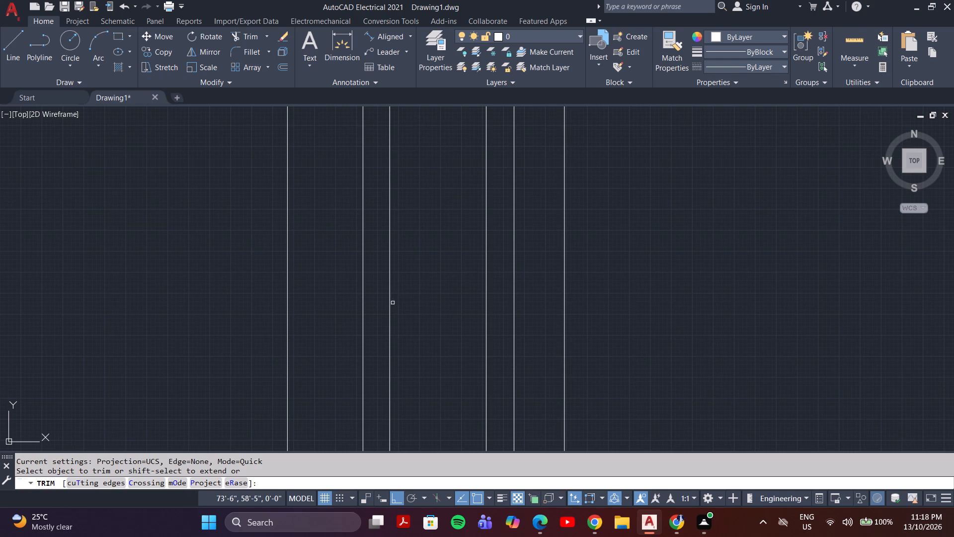
click(391, 304)
click(487, 302)
Look over the whole floor plan from the top rooms to the bottom wall for remaining window positions.
scroll(476, 312, down, 4)
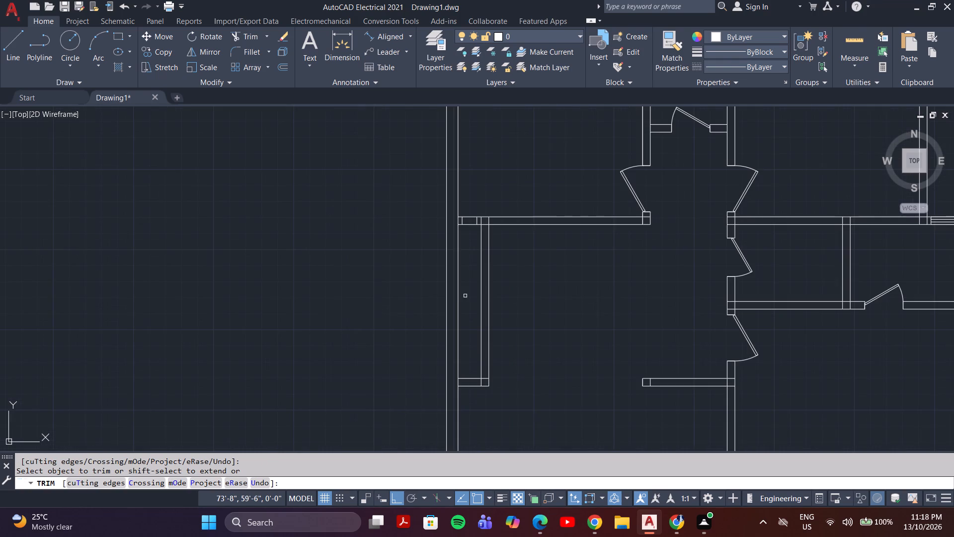
middle_drag(465, 296, 456, 377)
middle_drag(702, 309, 383, 389)
scroll(415, 338, down, 2)
middle_drag(444, 298, 547, 239)
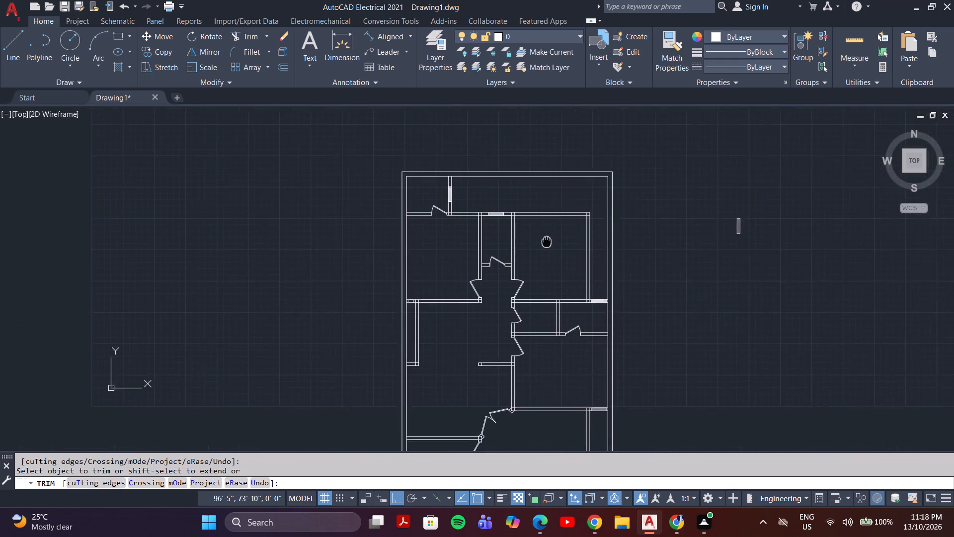
middle_drag(547, 239, 533, 183)
middle_drag(539, 350, 535, 283)
scroll(420, 329, up, 2)
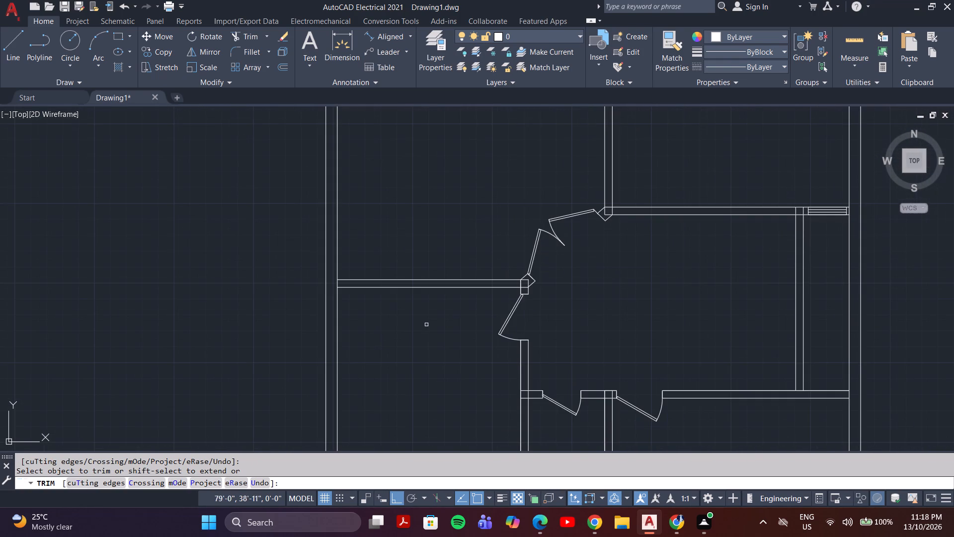
middle_drag(461, 313, 428, 275)
scroll(426, 279, down, 2)
middle_drag(424, 330, 419, 313)
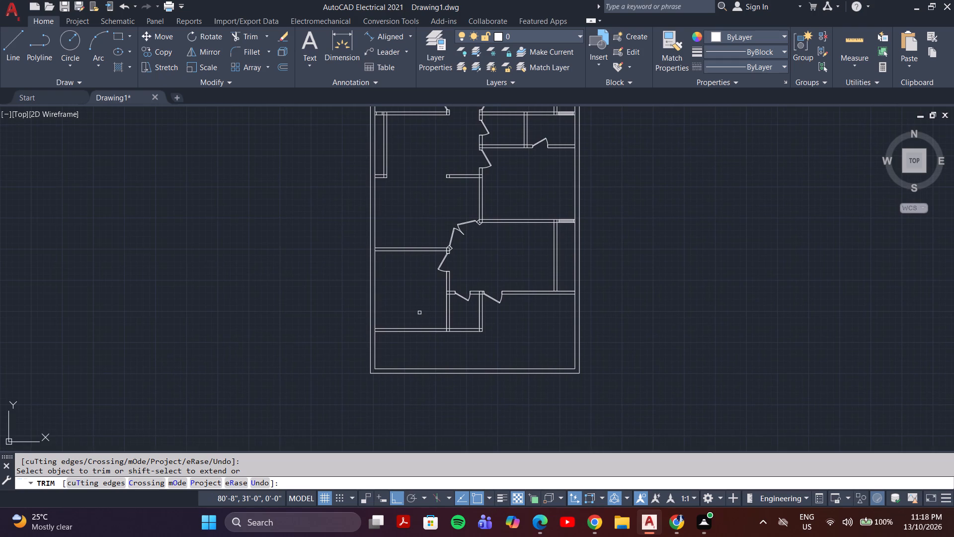
scroll(435, 295, down, 2)
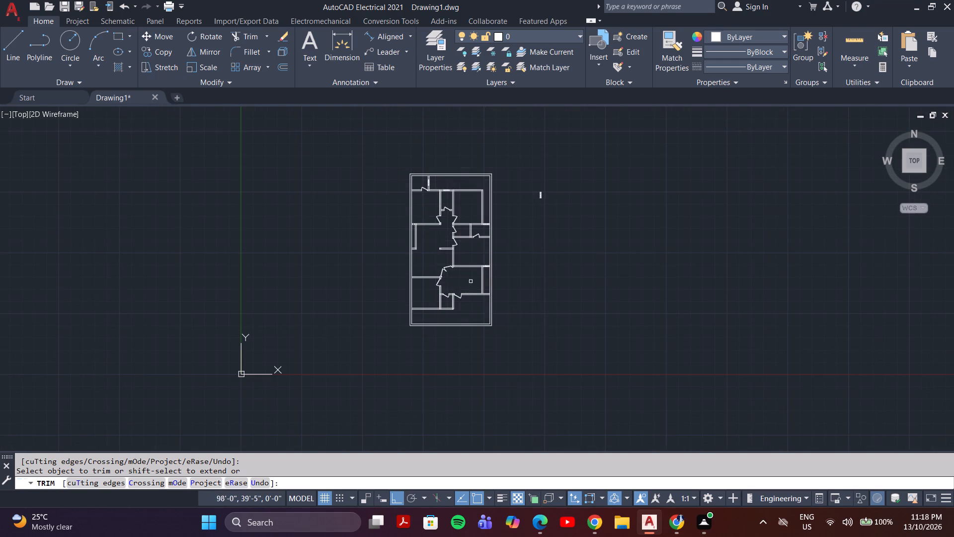
middle_drag(498, 223, 523, 294)
scroll(437, 271, up, 4)
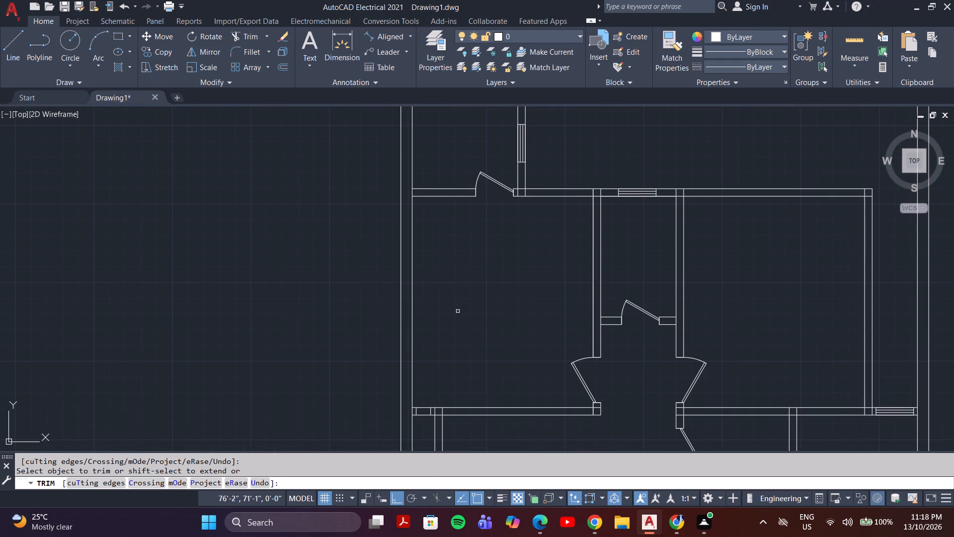
key(Escape)
Offset the upper and lower lines of the shaft's top wall 2" inward to form the window's two inner lines.
scroll(458, 311, up, 1)
middle_drag(459, 311, 510, 257)
middle_drag(484, 333, 507, 286)
scroll(471, 351, up, 4)
middle_drag(477, 340, 495, 217)
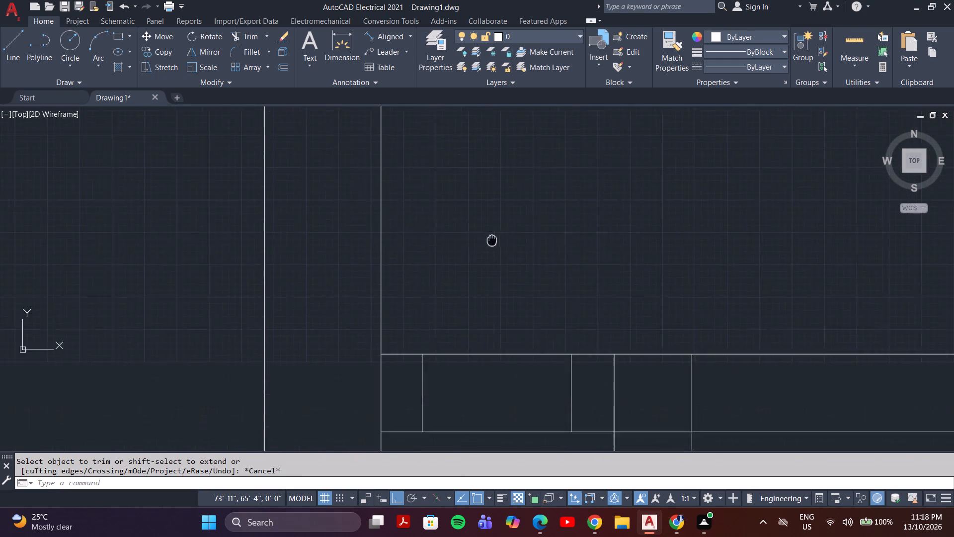
middle_drag(495, 217, 495, 210)
click(495, 319)
key(o)
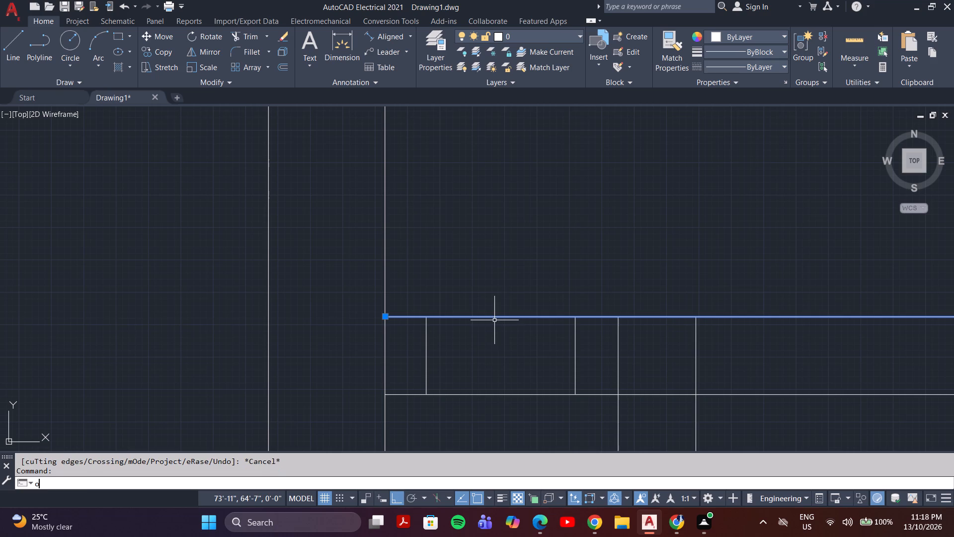
key(Return)
click(347, 485)
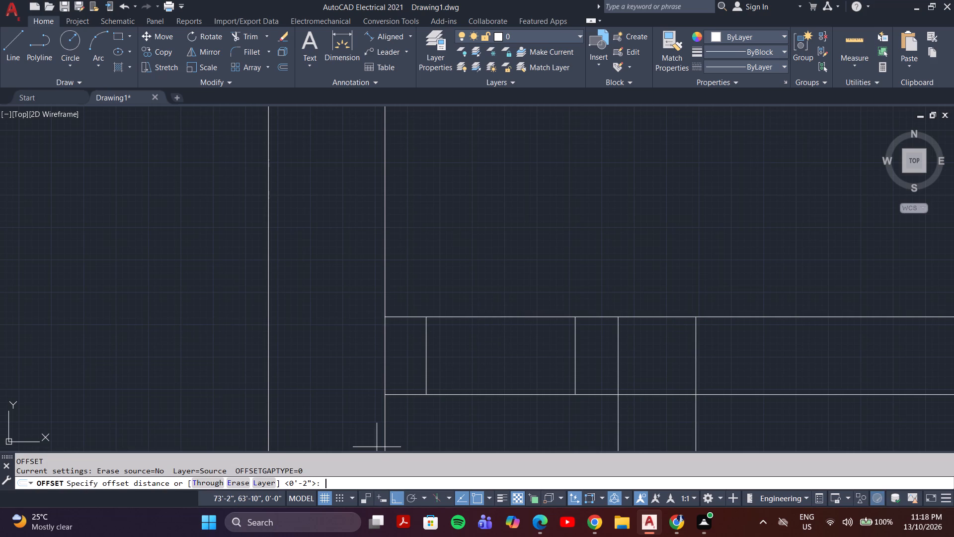
key(2)
key(shift+quotedbl)
key(Return)
click(462, 358)
click(468, 396)
click(469, 380)
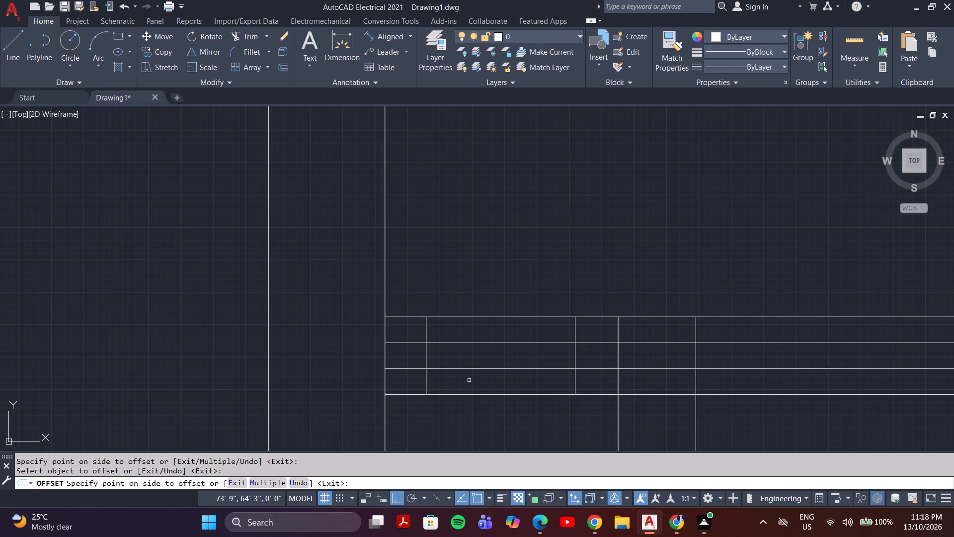
key(Escape)
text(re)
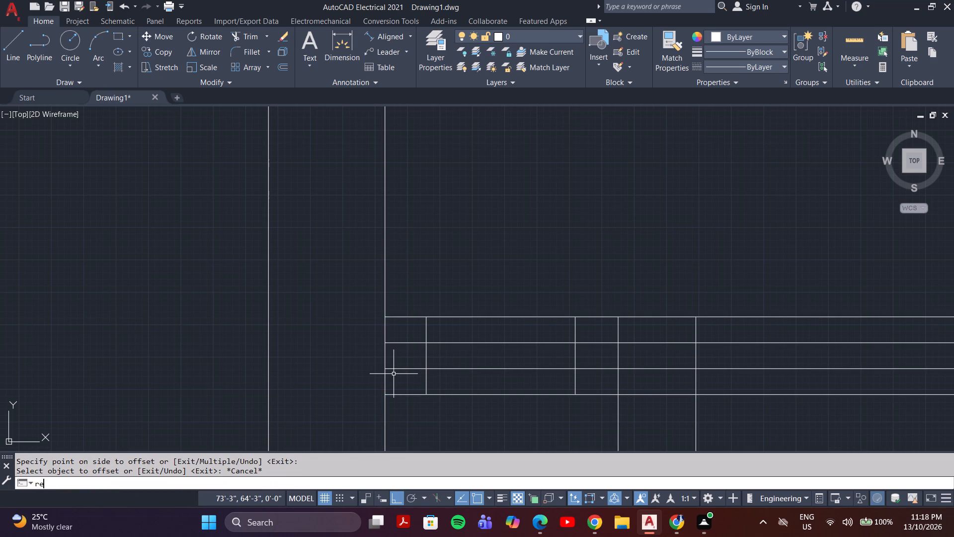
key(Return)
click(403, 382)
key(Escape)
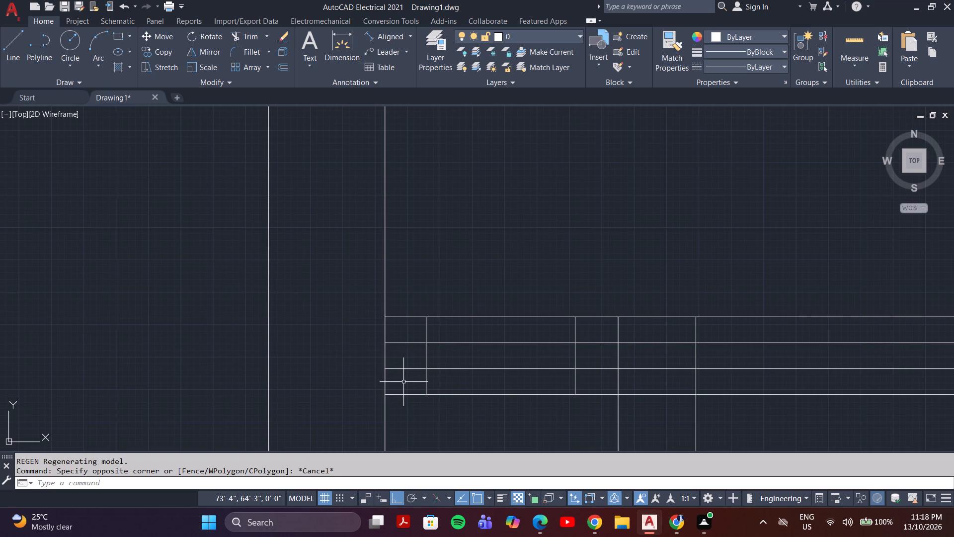
Trim both offset lines on either side of the window in the shaft's top wall, leaving only the pieces between its short vertical lines.
text(tr)
key(Return)
drag(403, 382, 404, 371)
click(400, 339)
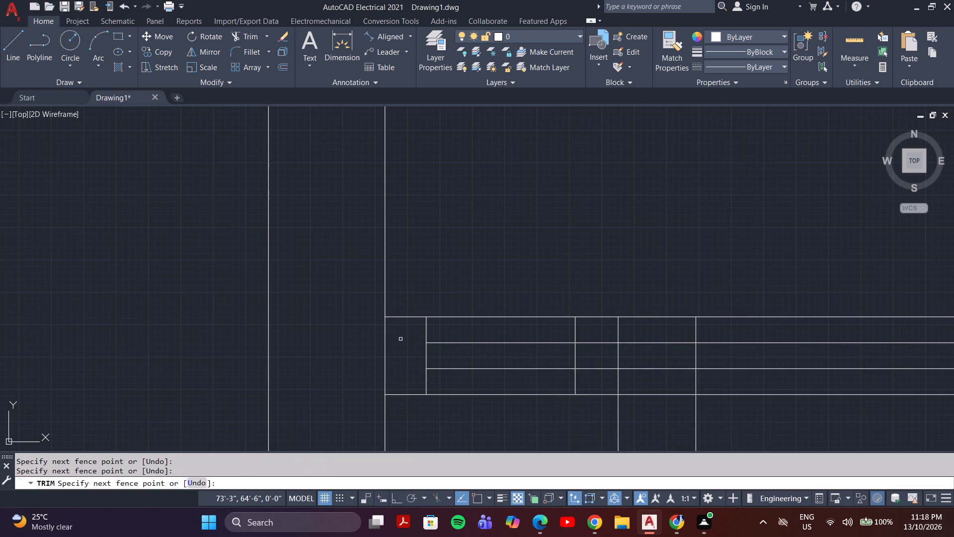
click(579, 336)
click(585, 381)
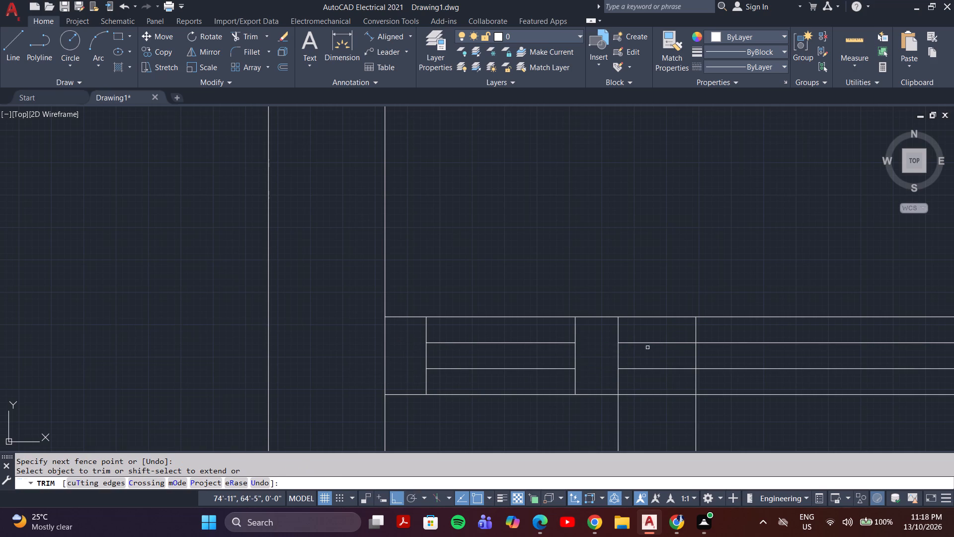
click(647, 343)
click(647, 371)
click(644, 349)
click(719, 337)
click(724, 379)
middle_drag(742, 371, 254, 389)
scroll(663, 346, down, 3)
middle_drag(744, 355, 392, 381)
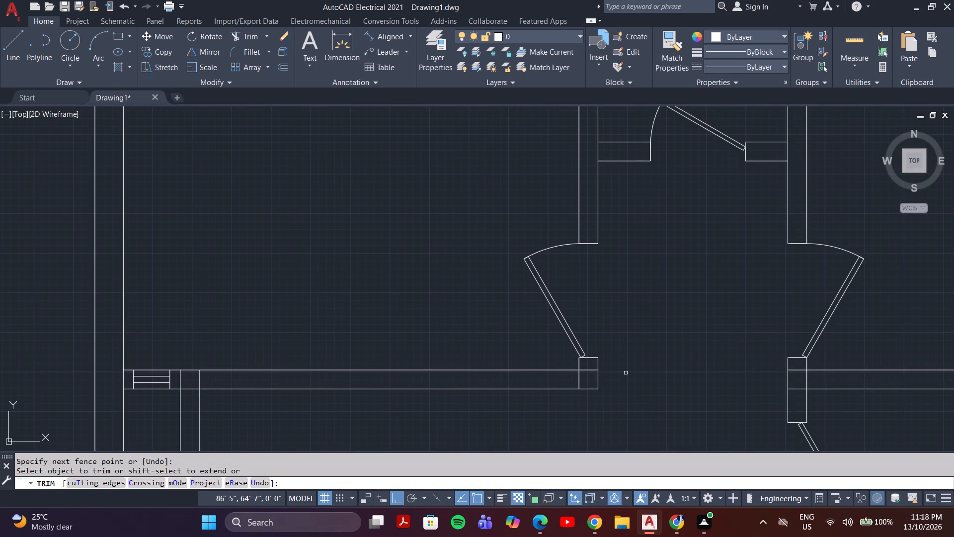
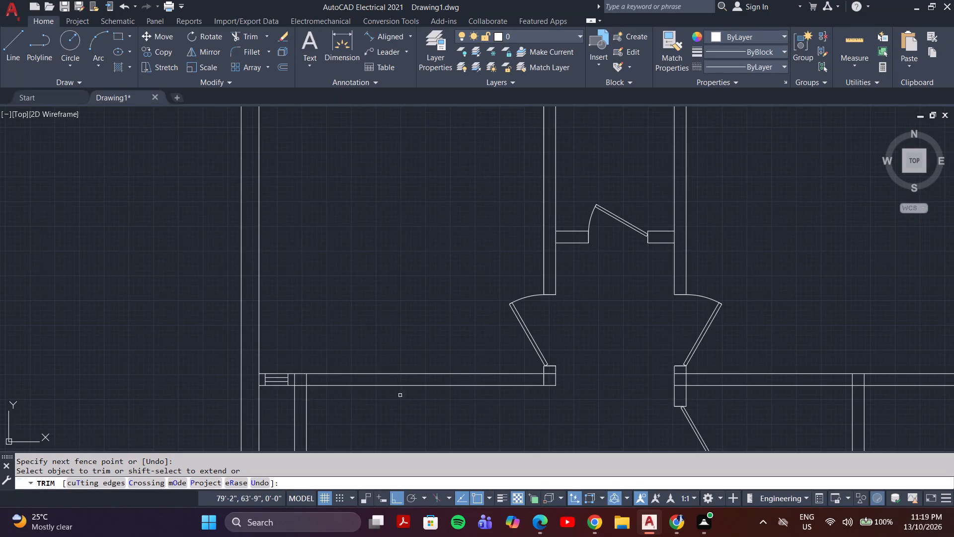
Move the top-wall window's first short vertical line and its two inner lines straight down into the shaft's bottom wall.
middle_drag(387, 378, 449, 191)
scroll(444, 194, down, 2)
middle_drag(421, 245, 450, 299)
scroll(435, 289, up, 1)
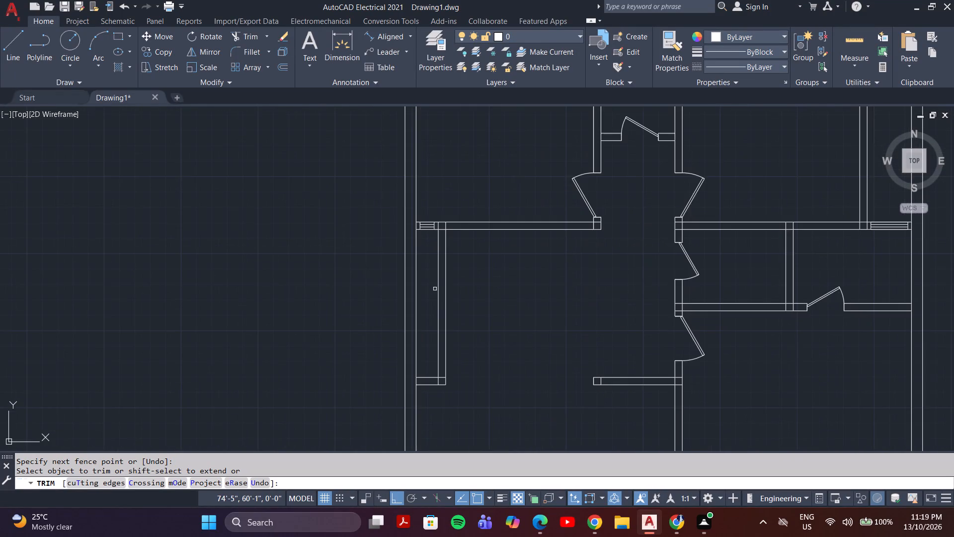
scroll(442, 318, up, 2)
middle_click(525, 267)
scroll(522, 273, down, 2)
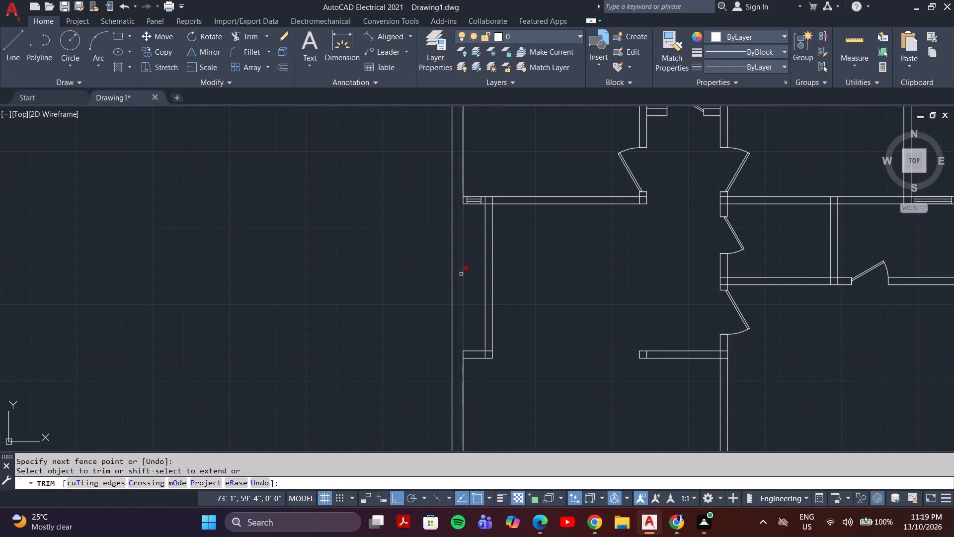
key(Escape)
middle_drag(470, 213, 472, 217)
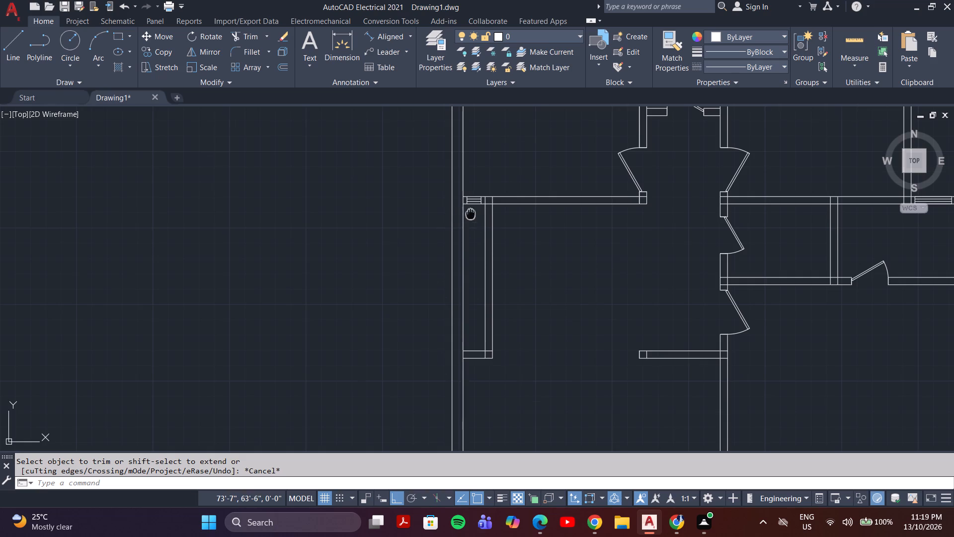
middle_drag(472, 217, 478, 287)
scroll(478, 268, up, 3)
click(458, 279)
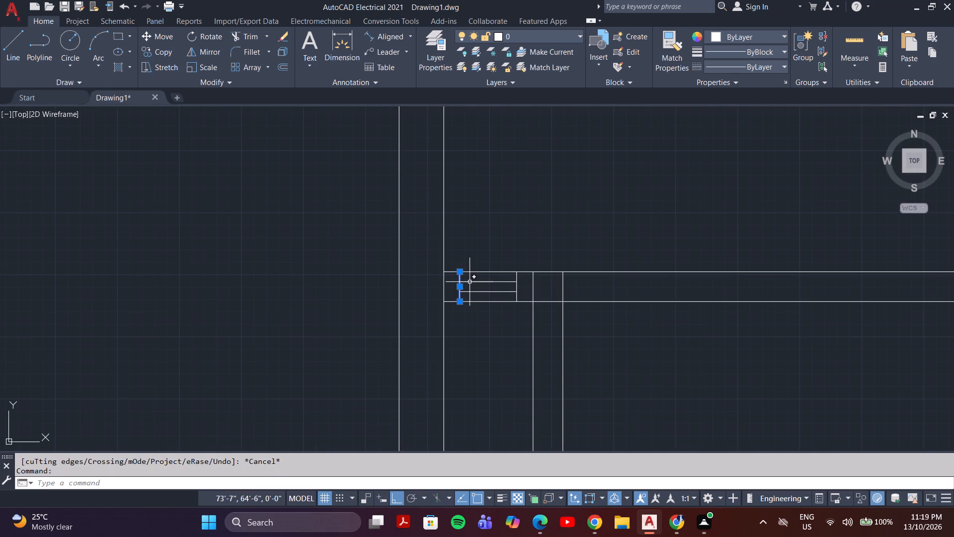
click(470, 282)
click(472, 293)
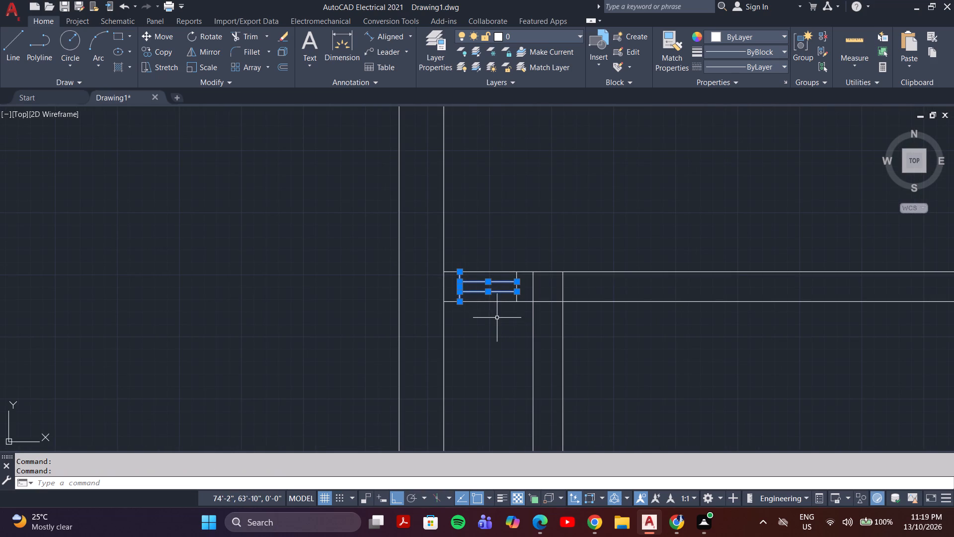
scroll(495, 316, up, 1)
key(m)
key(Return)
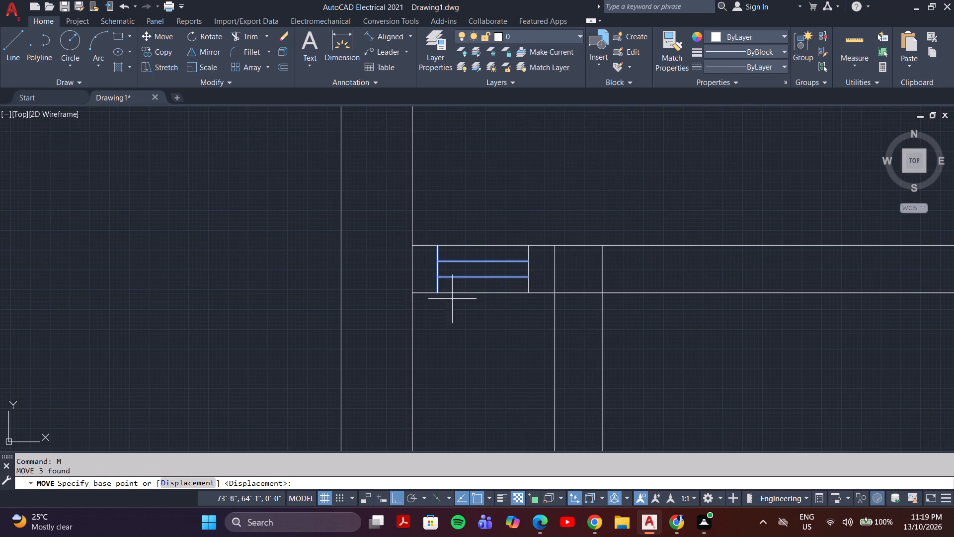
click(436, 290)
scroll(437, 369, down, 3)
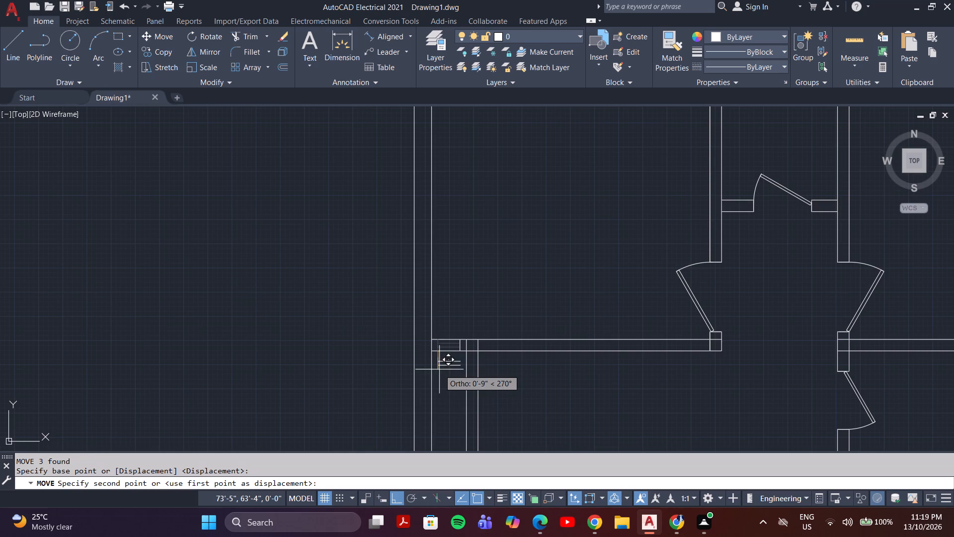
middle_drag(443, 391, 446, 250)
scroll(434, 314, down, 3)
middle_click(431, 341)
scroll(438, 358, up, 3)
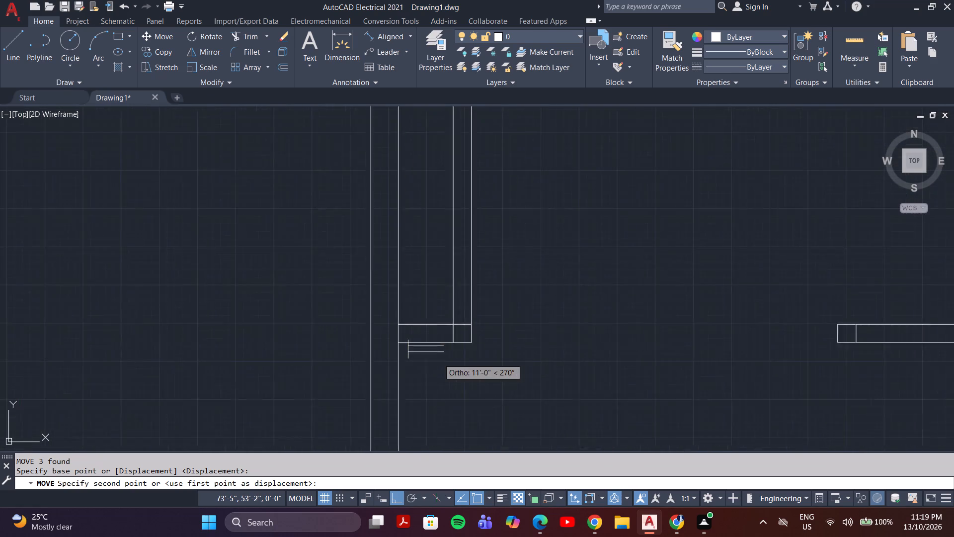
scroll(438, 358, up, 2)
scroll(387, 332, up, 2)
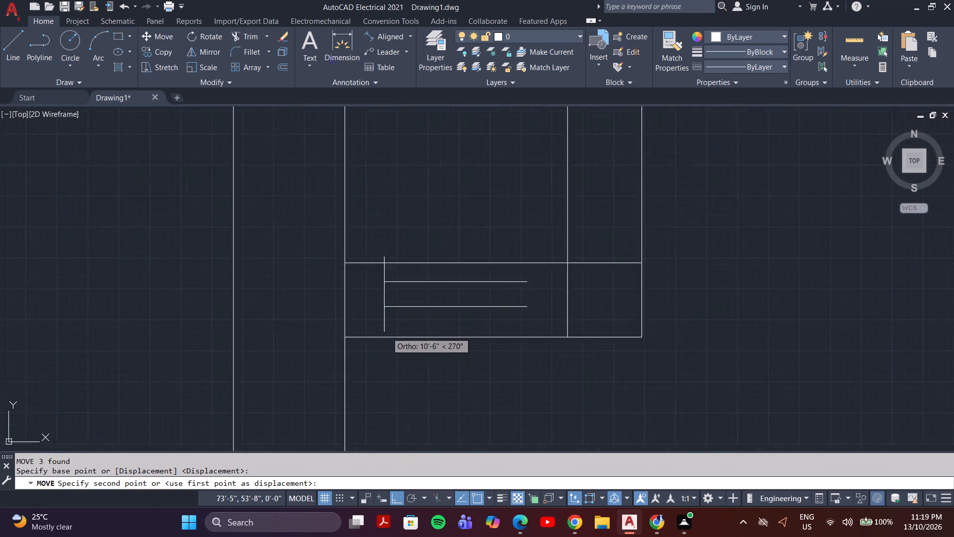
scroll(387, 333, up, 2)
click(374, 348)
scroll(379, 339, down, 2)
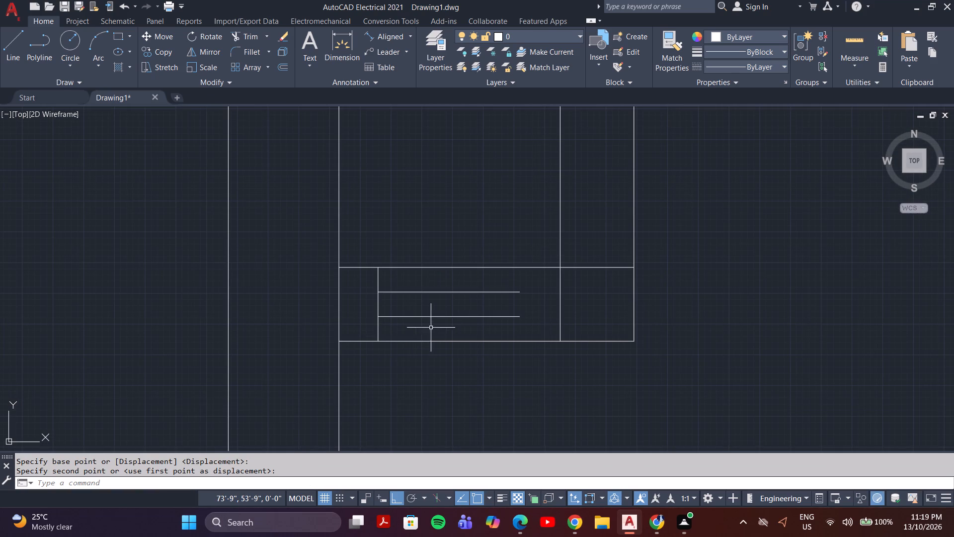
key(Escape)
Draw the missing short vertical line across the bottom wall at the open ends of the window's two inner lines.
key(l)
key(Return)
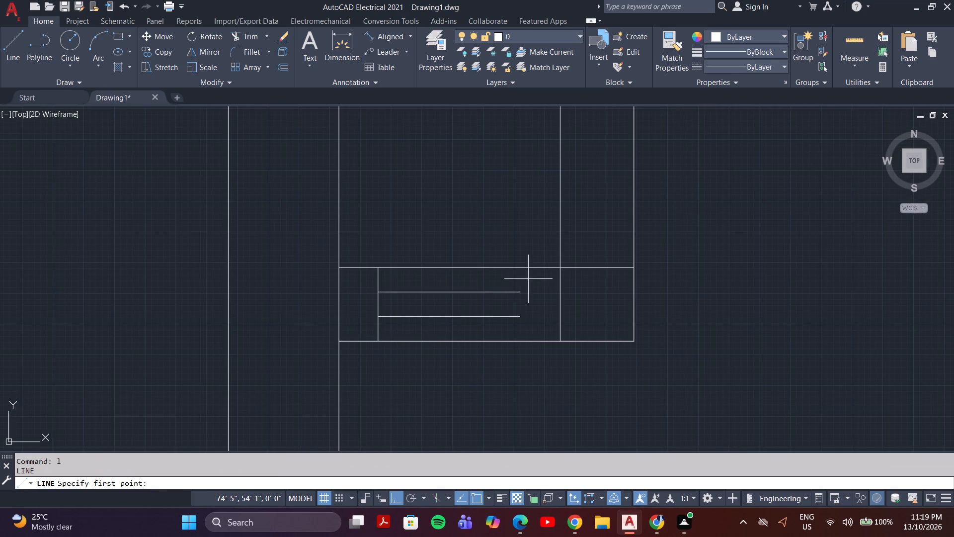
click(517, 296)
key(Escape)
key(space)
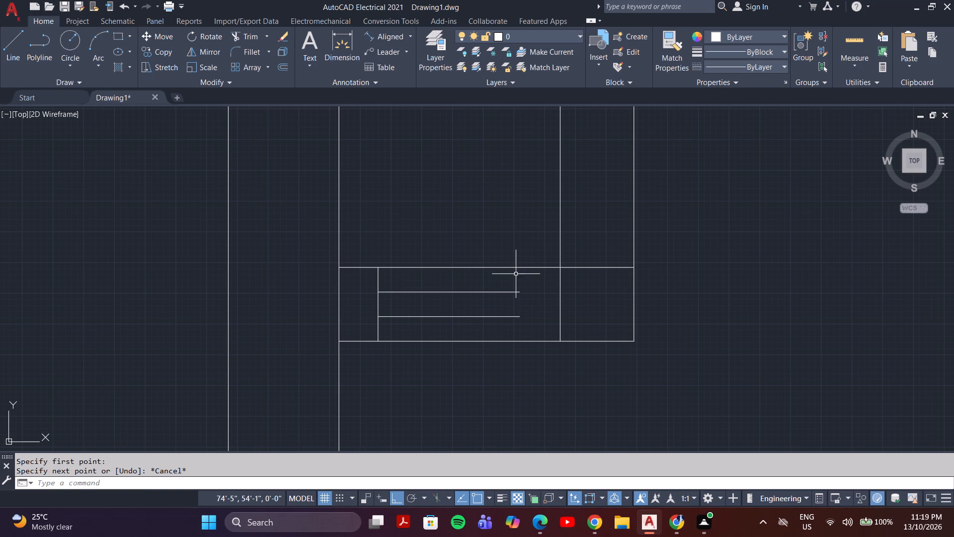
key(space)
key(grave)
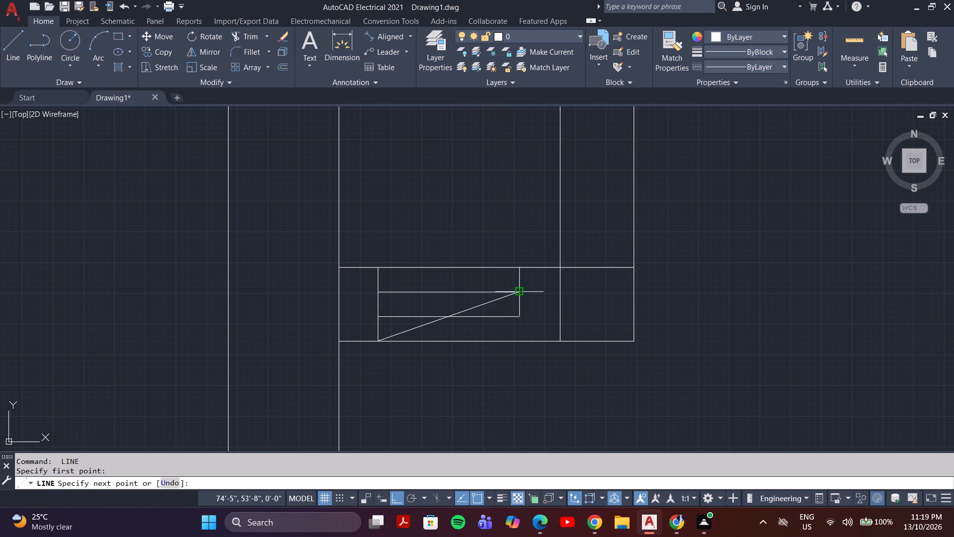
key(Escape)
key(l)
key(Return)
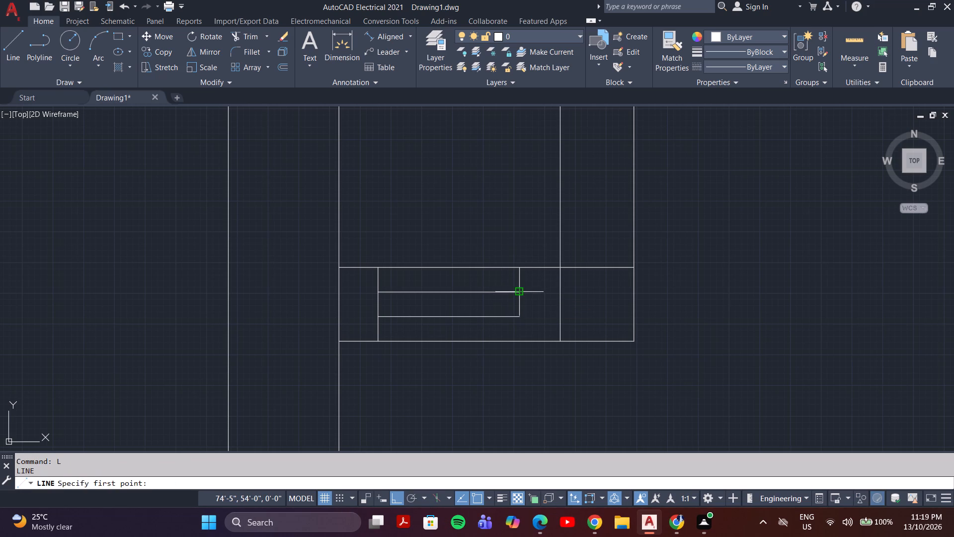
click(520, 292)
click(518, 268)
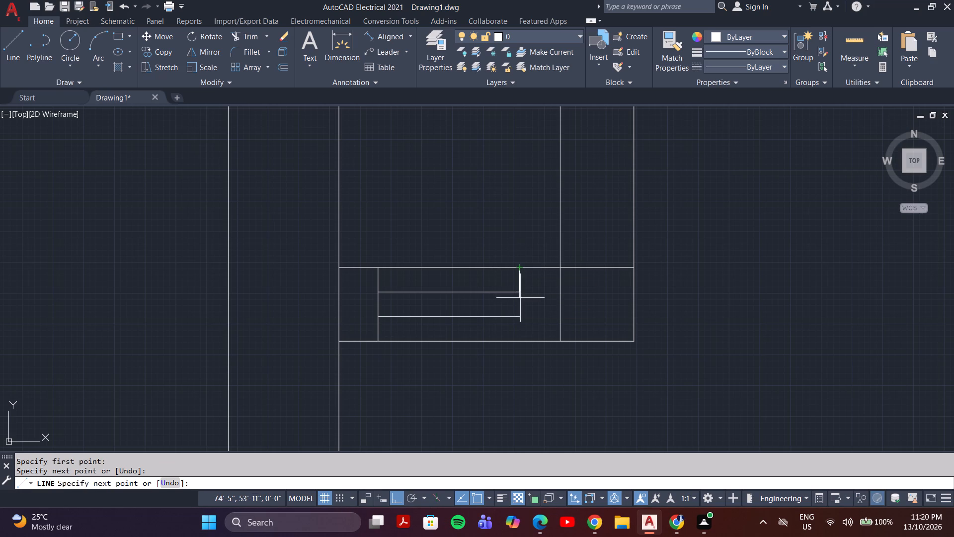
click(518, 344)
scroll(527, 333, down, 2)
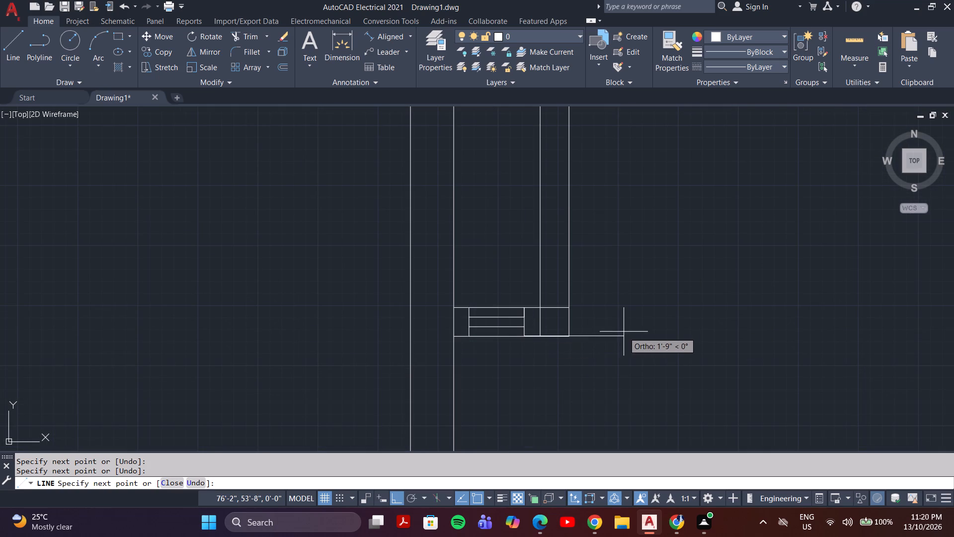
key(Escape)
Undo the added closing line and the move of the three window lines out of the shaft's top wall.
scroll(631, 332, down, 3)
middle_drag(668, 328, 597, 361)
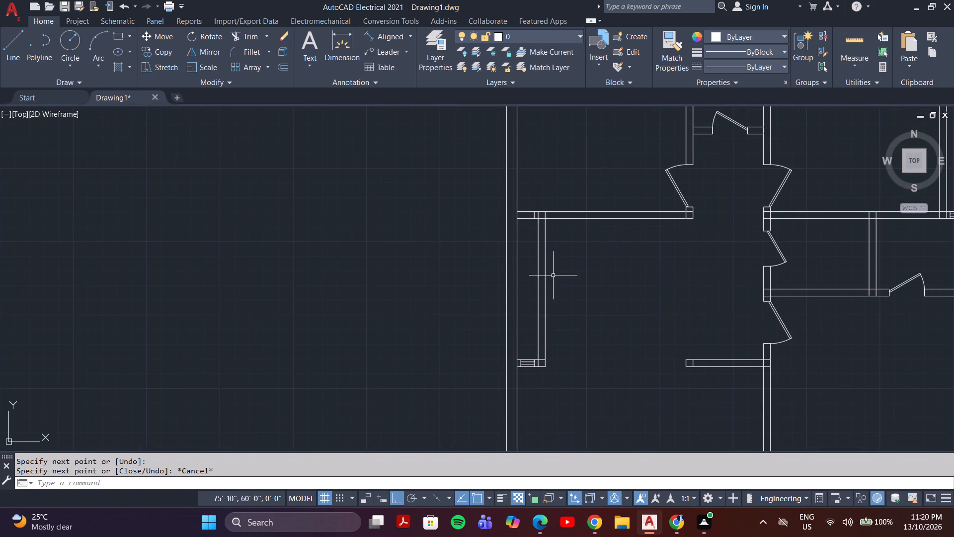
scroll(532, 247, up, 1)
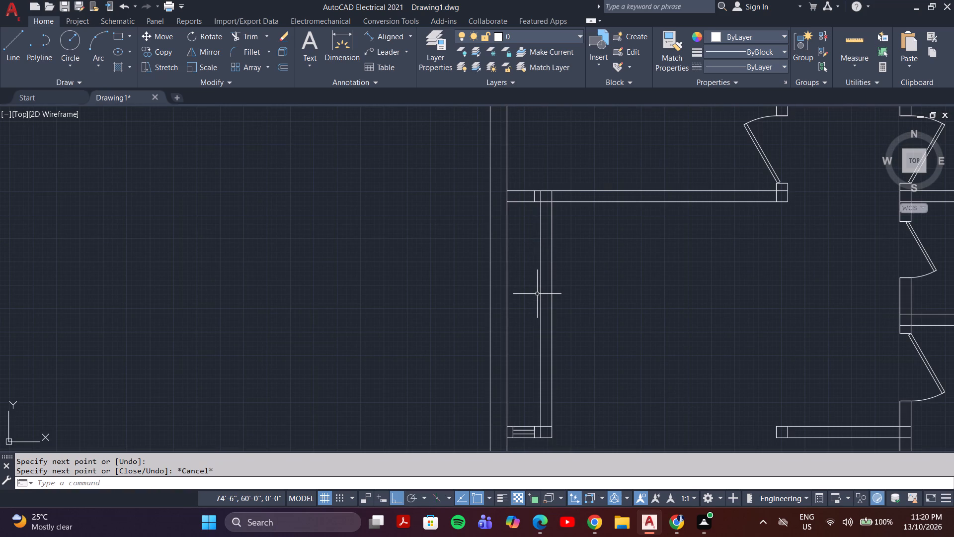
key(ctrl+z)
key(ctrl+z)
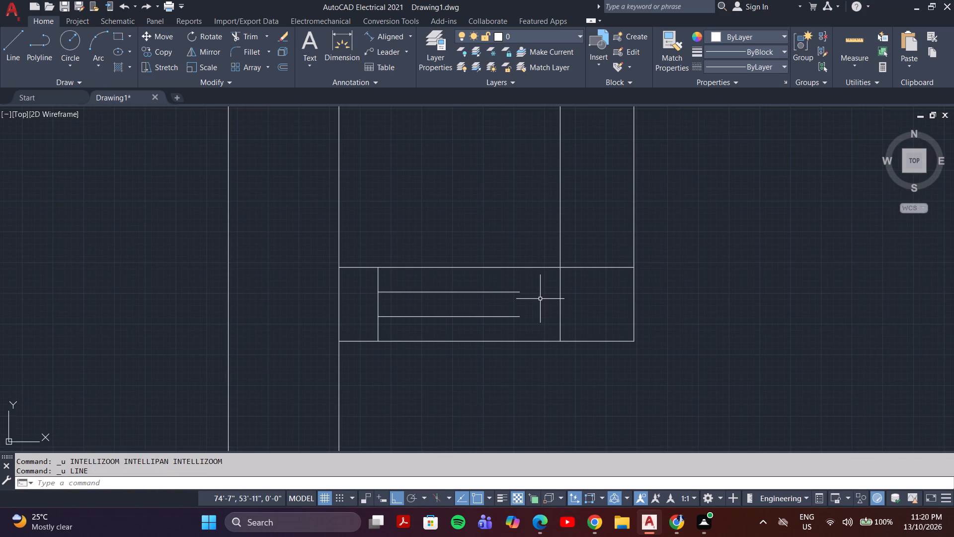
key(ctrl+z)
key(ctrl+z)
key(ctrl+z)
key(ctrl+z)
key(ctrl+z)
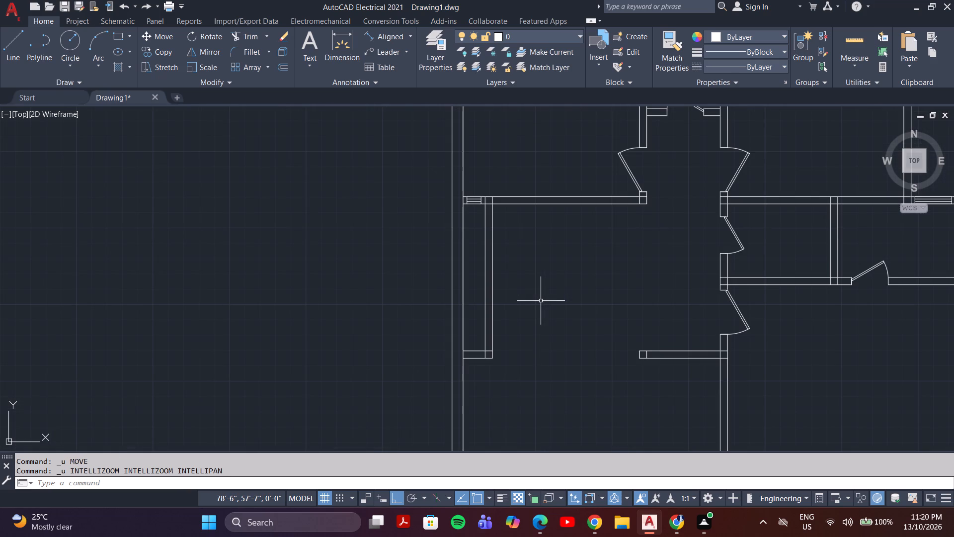
Copy the complete four-line window from the shaft's top wall straight down into its bottom wall, aligned to the wall's lower line.
scroll(523, 278, up, 3)
middle_drag(399, 247, 581, 456)
middle_drag(439, 280, 492, 378)
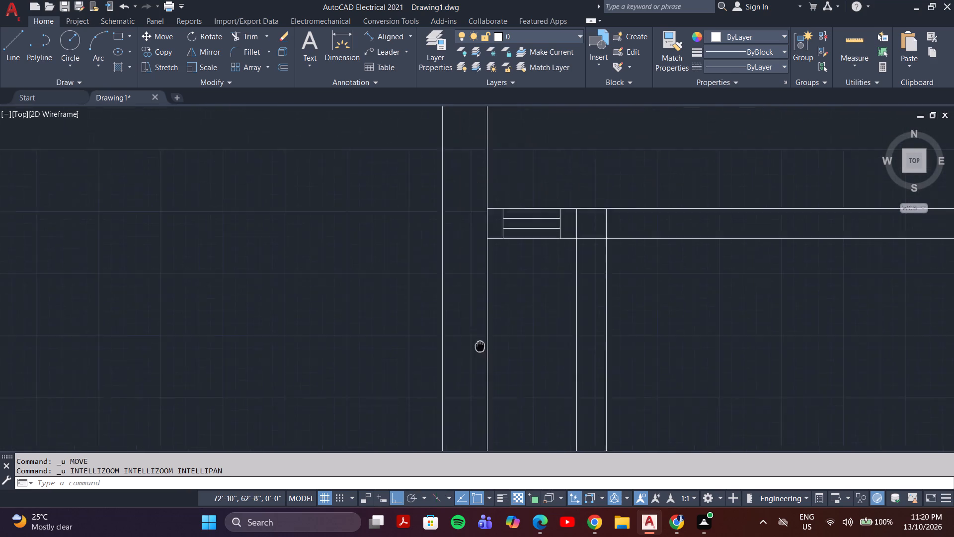
middle_drag(492, 378, 496, 391)
scroll(528, 315, up, 3)
click(514, 175)
click(669, 174)
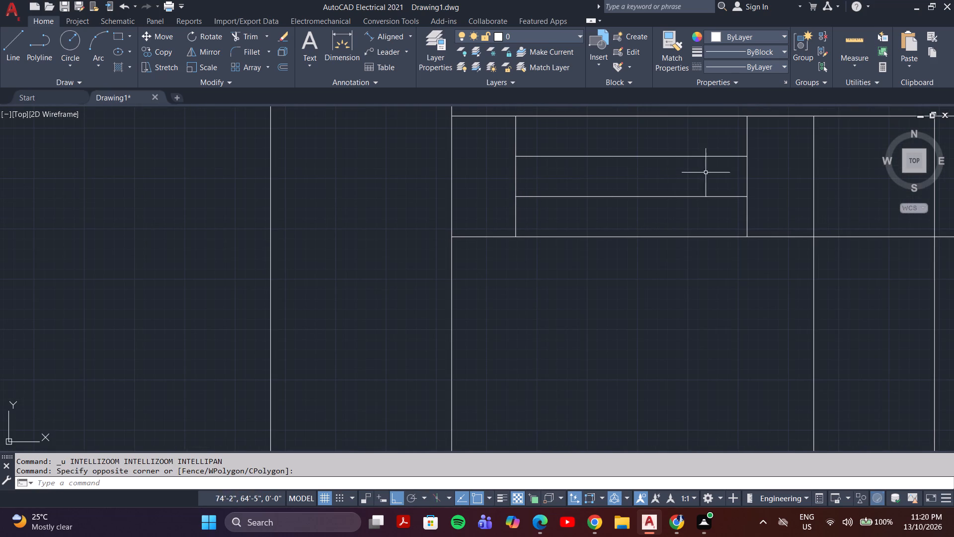
drag(766, 143, 764, 148)
click(495, 208)
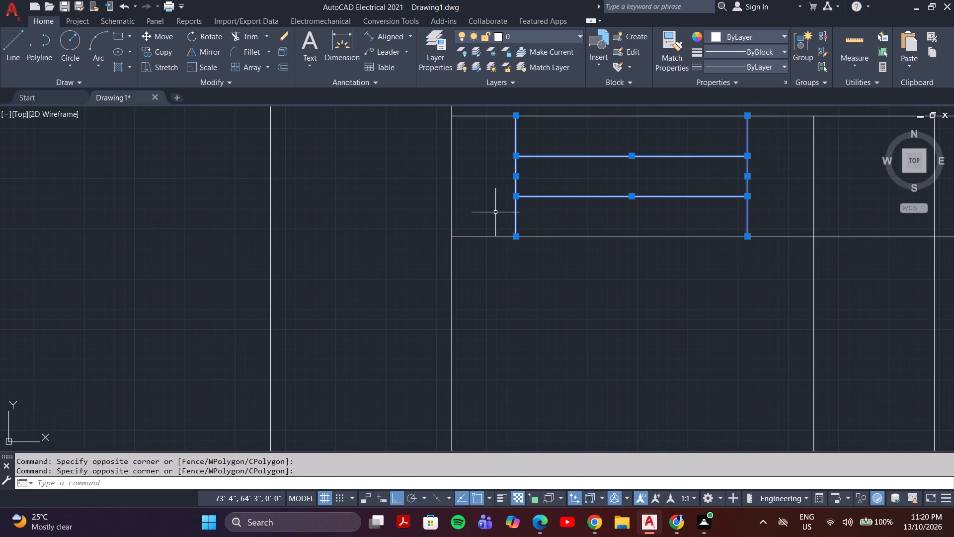
key(c)
key(o)
key(Return)
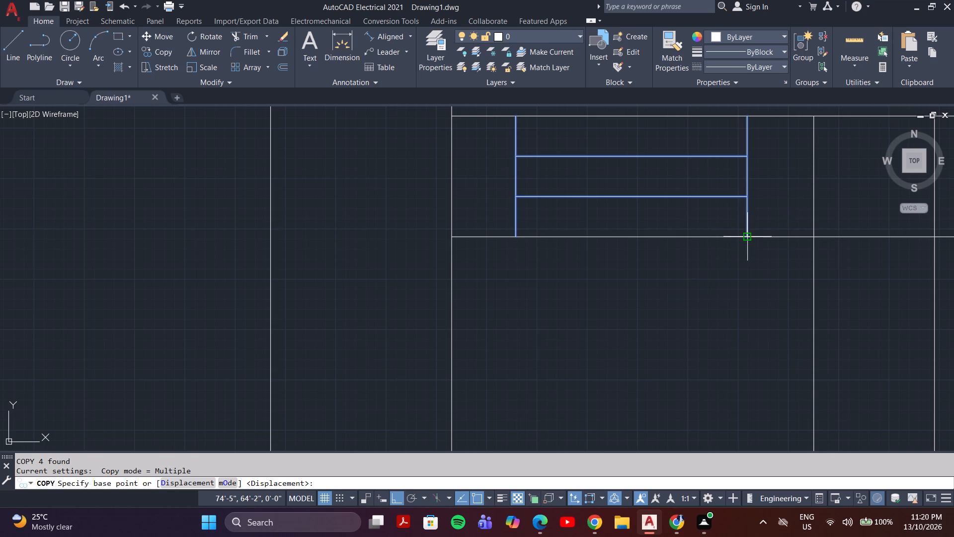
click(748, 237)
middle_drag(735, 333, 707, 194)
scroll(703, 260, down, 4)
middle_drag(702, 353, 665, 131)
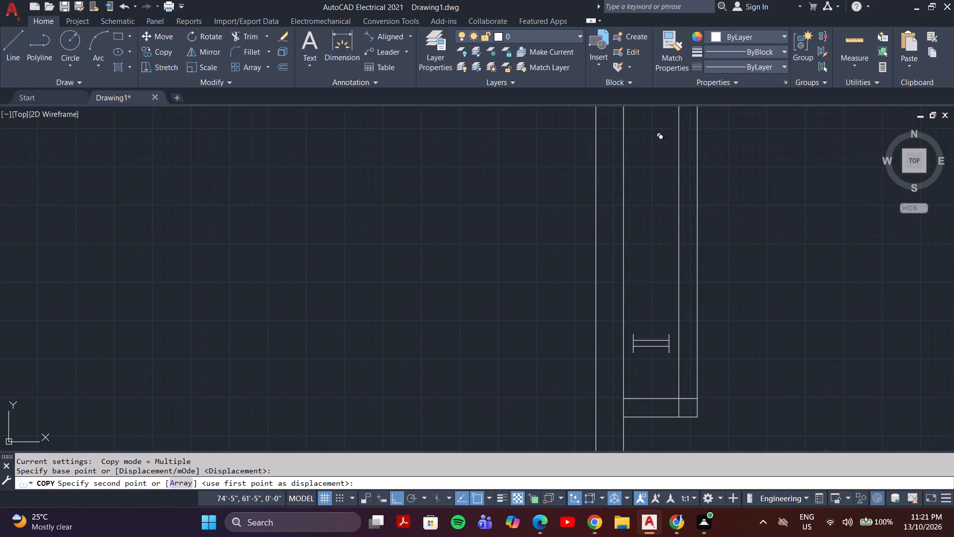
scroll(658, 423, up, 6)
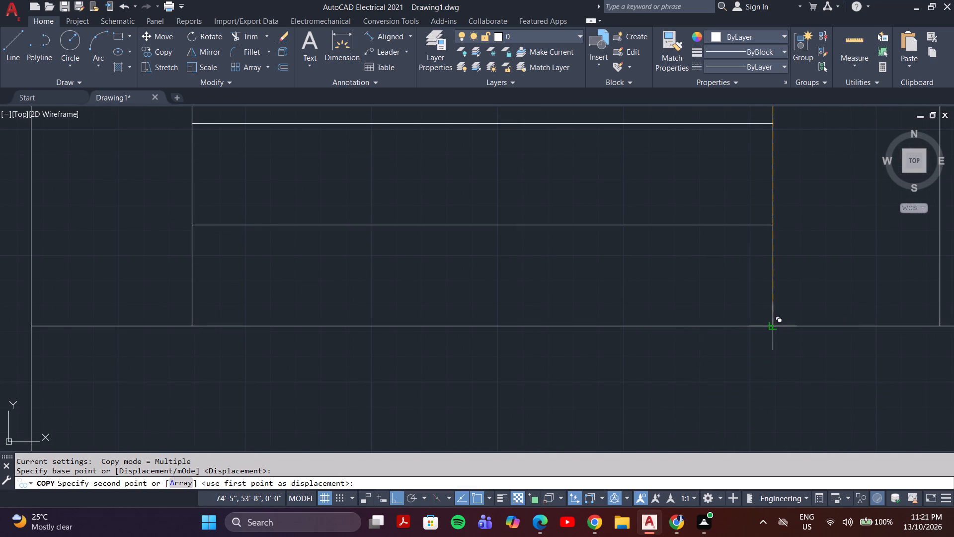
click(773, 327)
scroll(769, 319, down, 2)
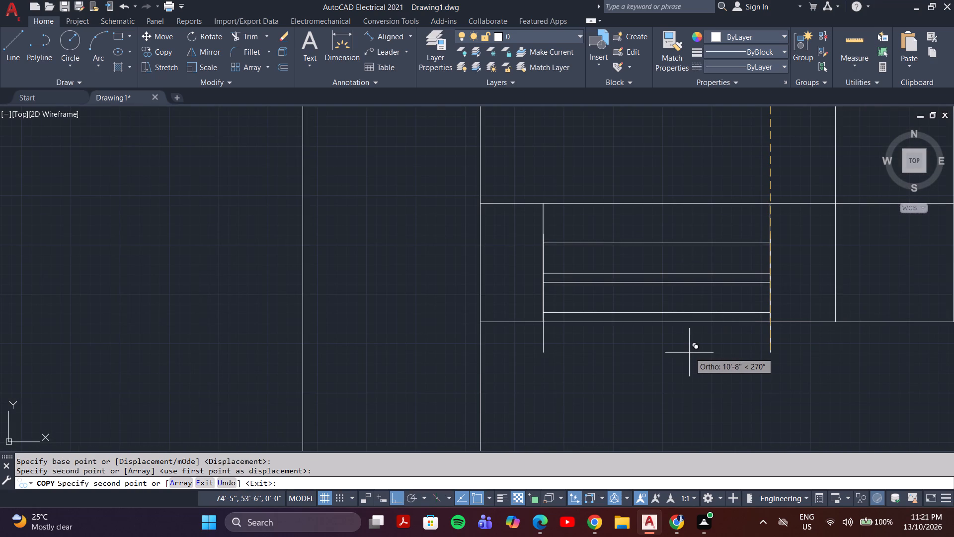
key(Escape)
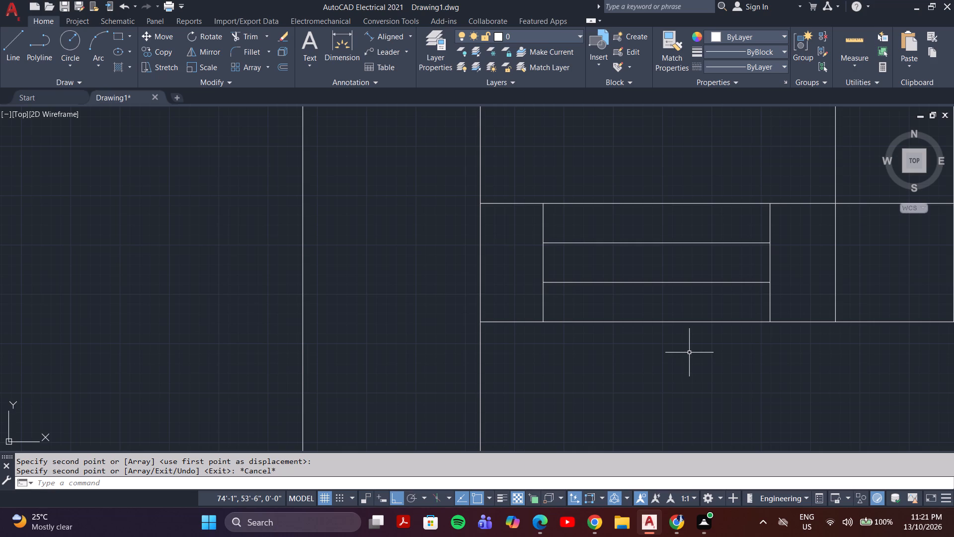
Look over the floor plan from the shaft up to the top rooms for remaining window positions.
middle_drag(567, 373, 459, 371)
scroll(478, 352, down, 4)
scroll(601, 358, down, 2)
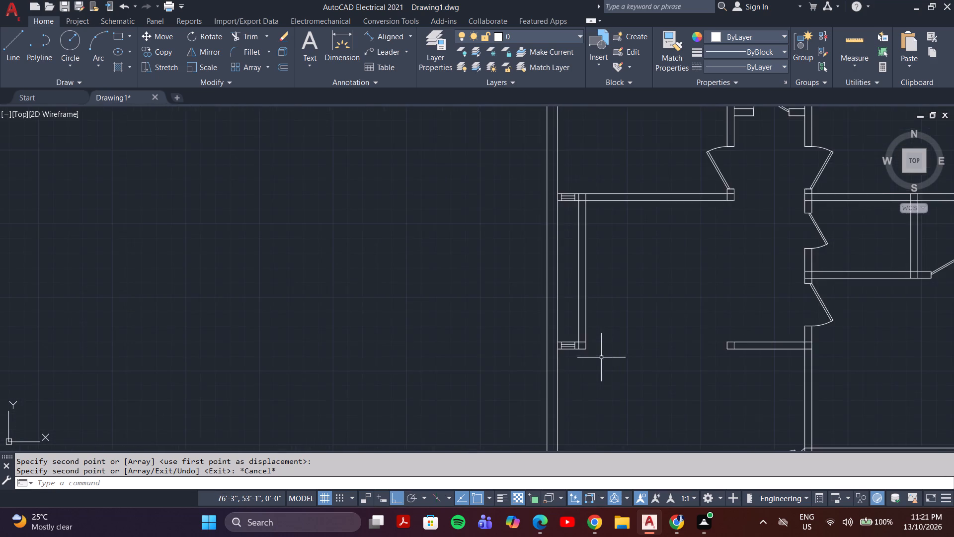
middle_drag(618, 359, 546, 341)
scroll(548, 332, down, 1)
middle_drag(611, 341, 547, 306)
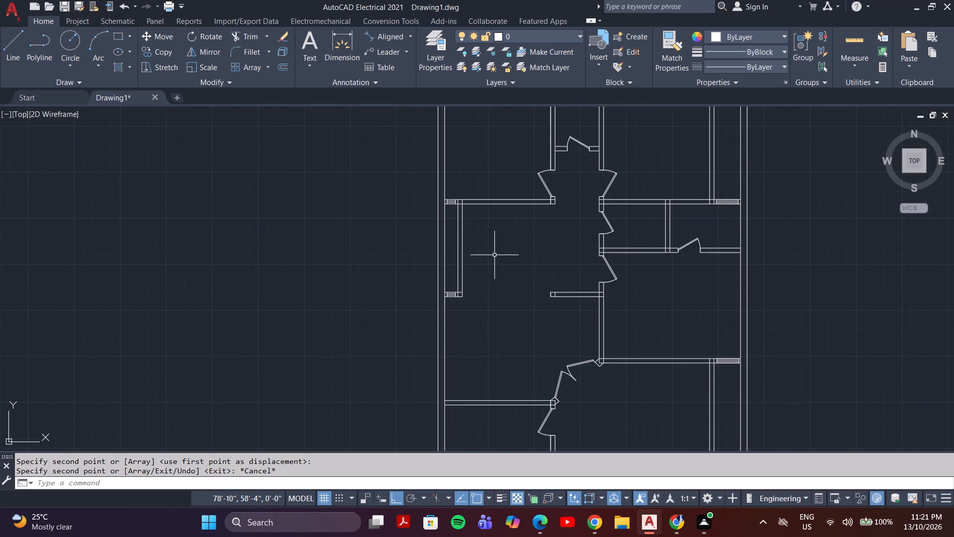
middle_drag(574, 276, 499, 408)
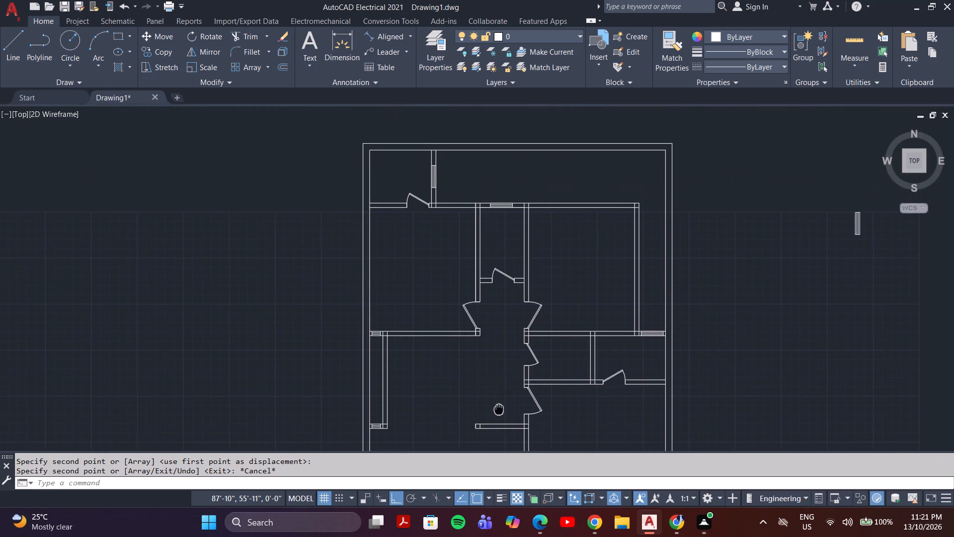
middle_drag(499, 408, 447, 382)
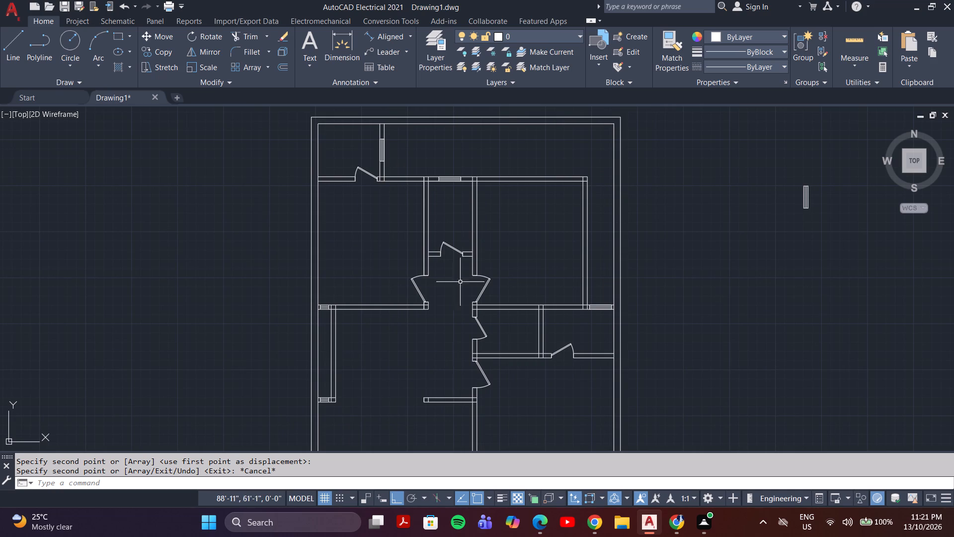
middle_click(584, 365)
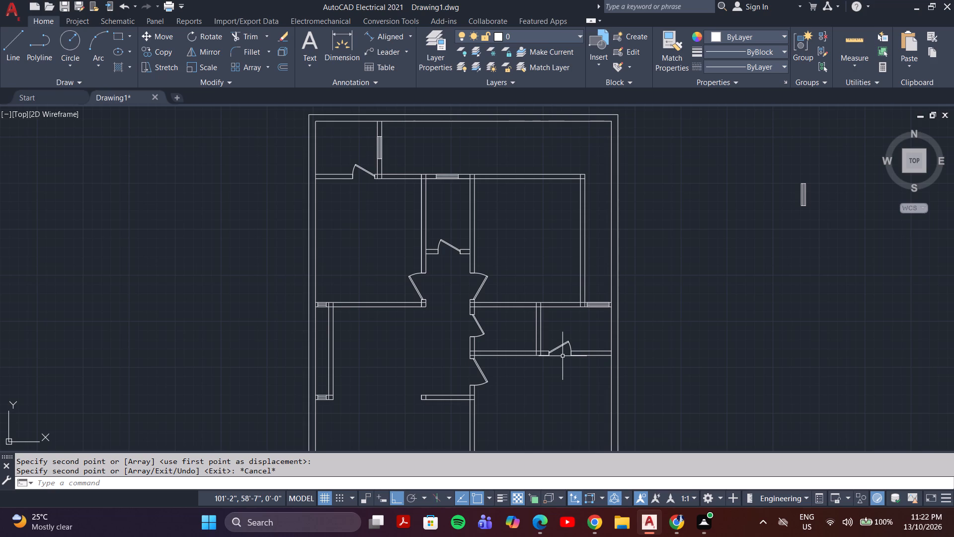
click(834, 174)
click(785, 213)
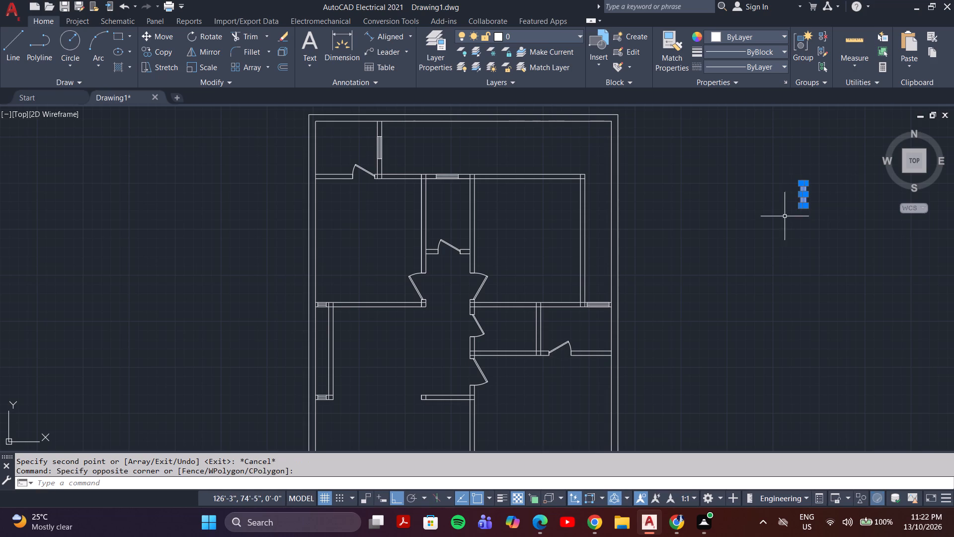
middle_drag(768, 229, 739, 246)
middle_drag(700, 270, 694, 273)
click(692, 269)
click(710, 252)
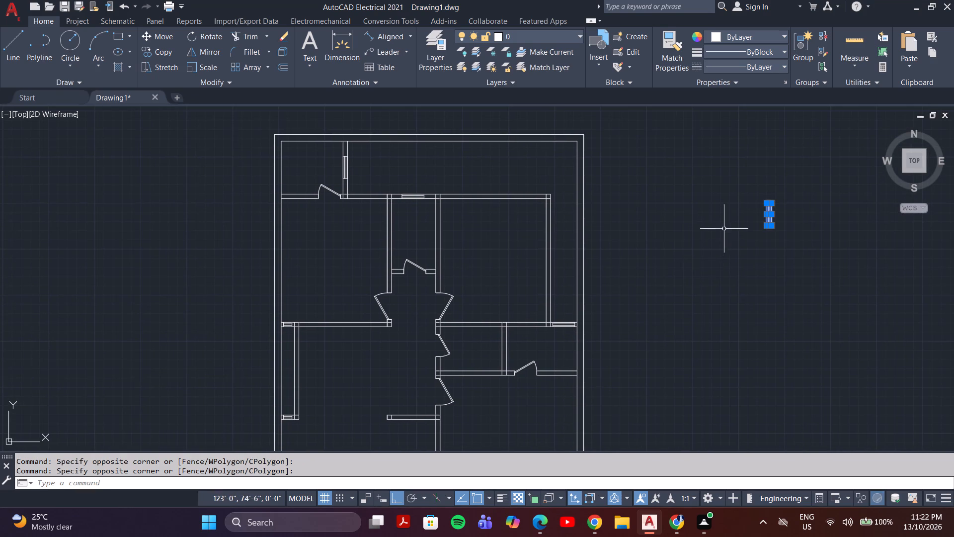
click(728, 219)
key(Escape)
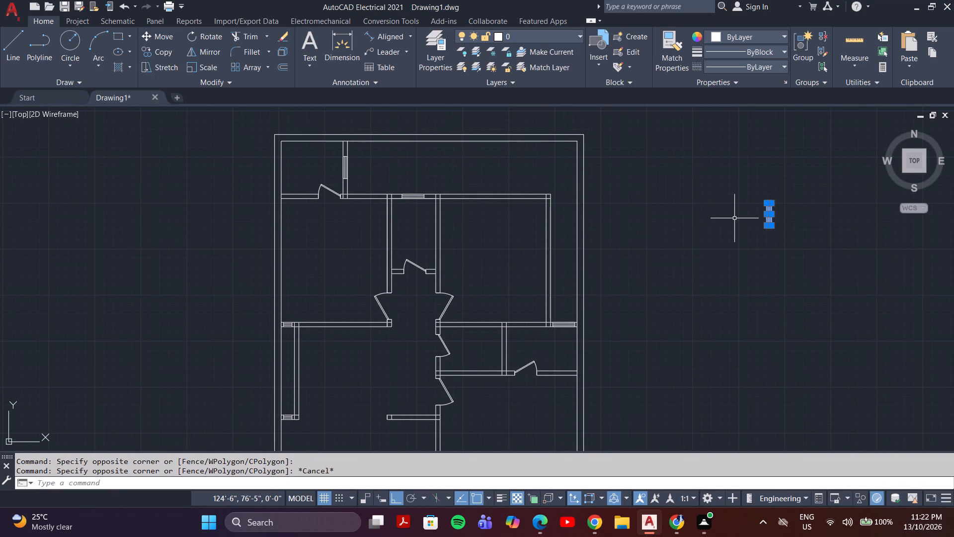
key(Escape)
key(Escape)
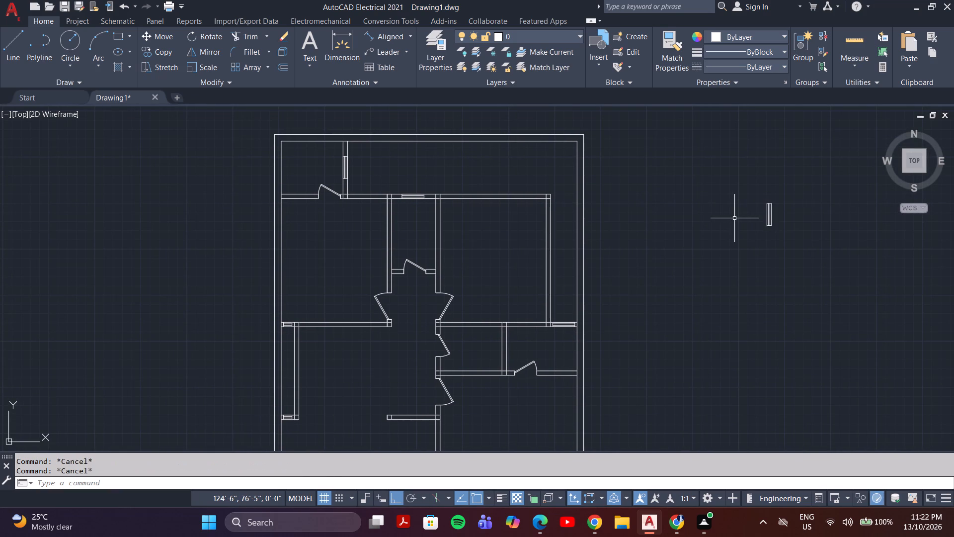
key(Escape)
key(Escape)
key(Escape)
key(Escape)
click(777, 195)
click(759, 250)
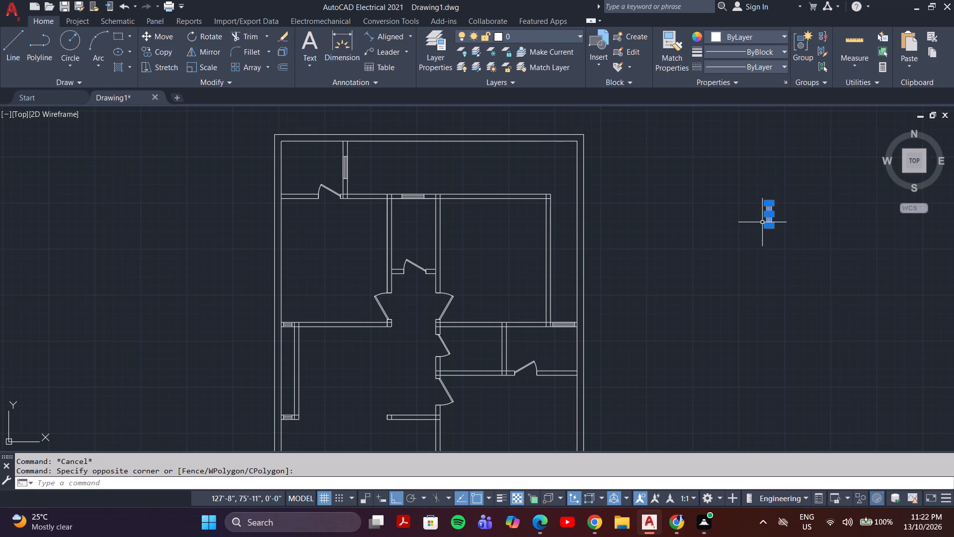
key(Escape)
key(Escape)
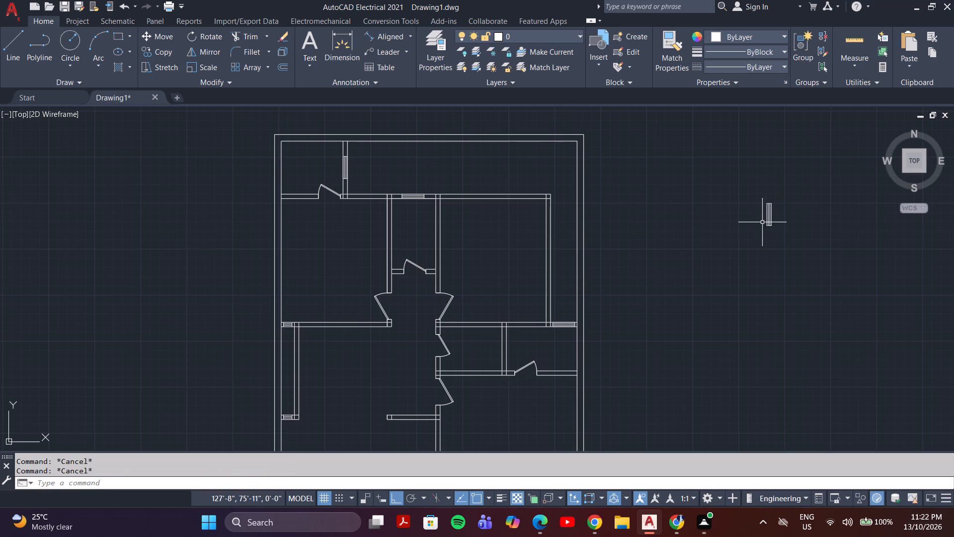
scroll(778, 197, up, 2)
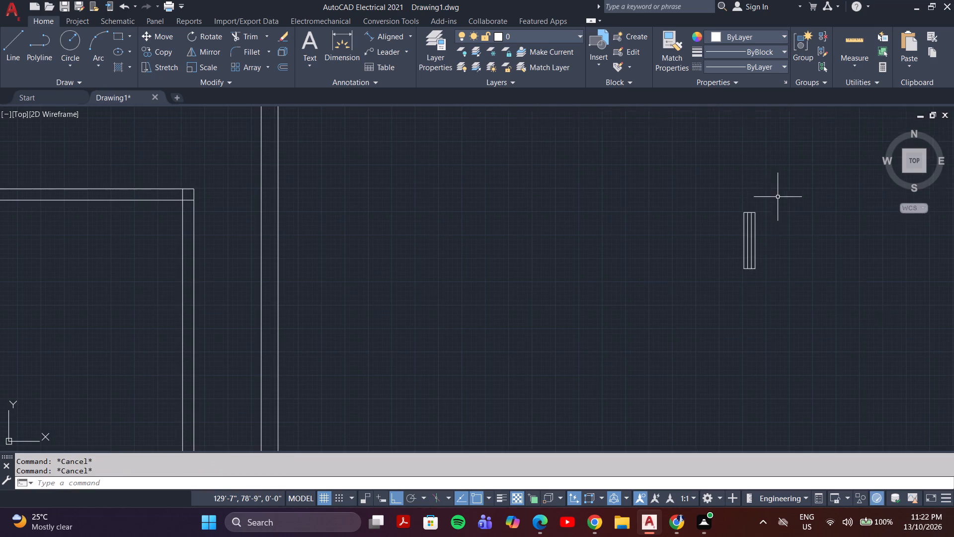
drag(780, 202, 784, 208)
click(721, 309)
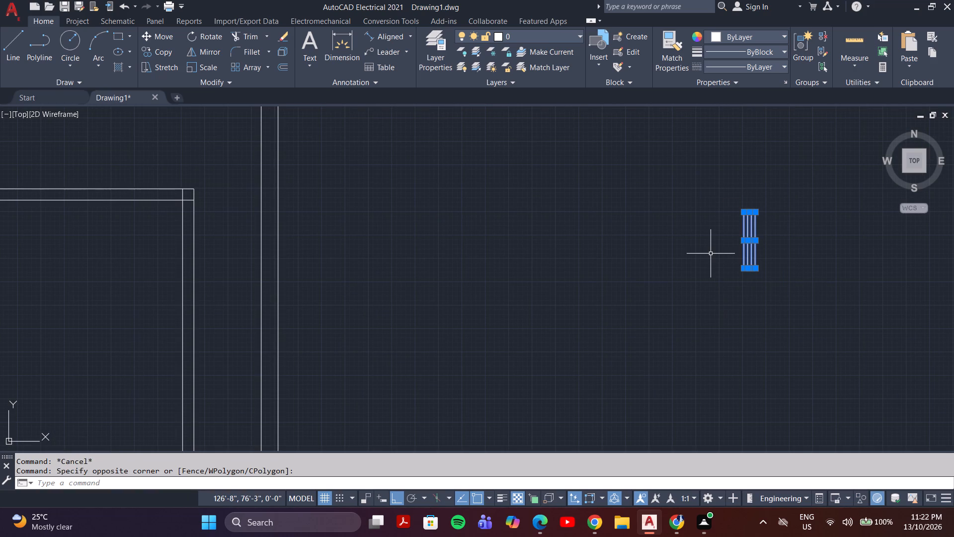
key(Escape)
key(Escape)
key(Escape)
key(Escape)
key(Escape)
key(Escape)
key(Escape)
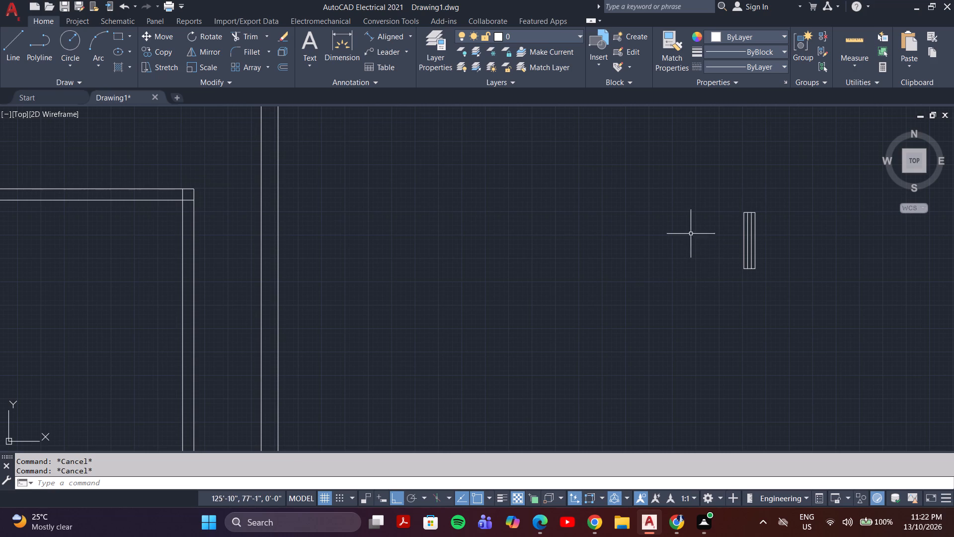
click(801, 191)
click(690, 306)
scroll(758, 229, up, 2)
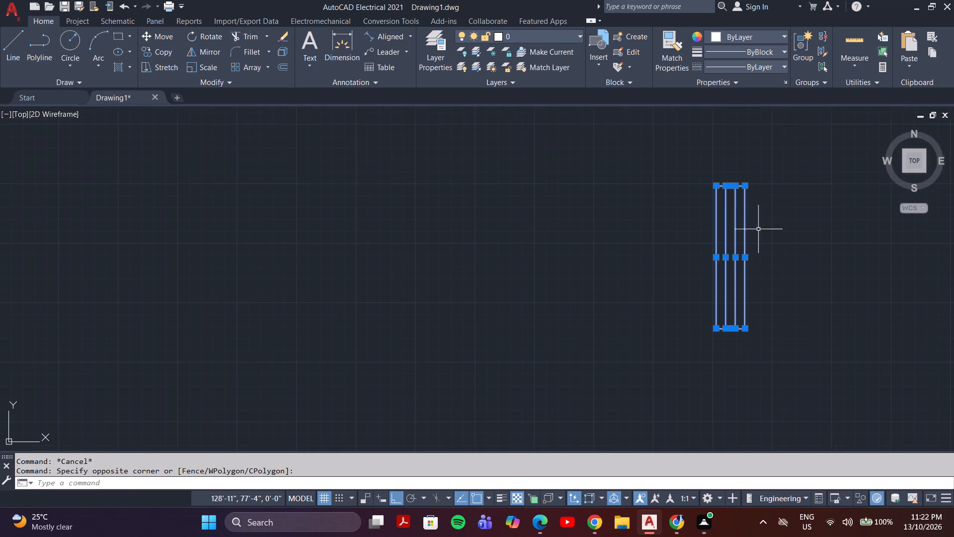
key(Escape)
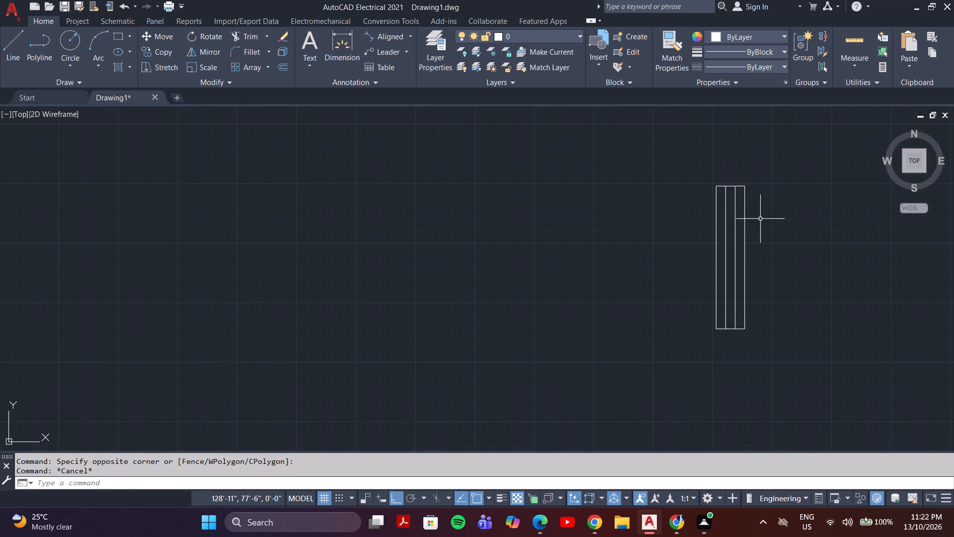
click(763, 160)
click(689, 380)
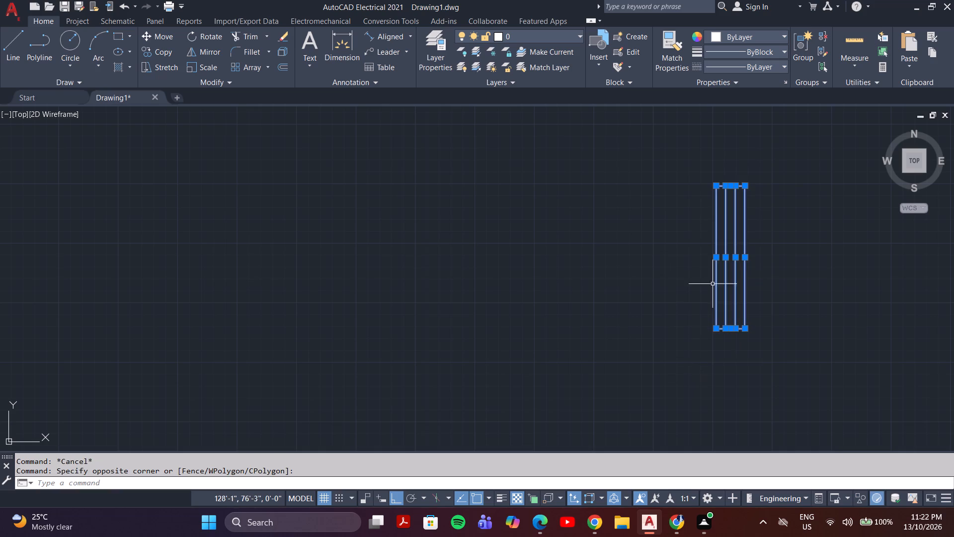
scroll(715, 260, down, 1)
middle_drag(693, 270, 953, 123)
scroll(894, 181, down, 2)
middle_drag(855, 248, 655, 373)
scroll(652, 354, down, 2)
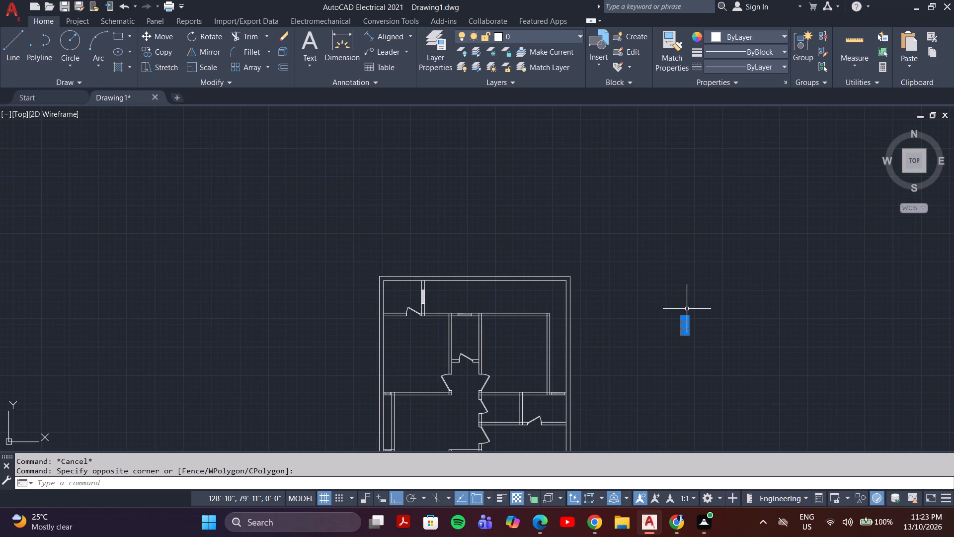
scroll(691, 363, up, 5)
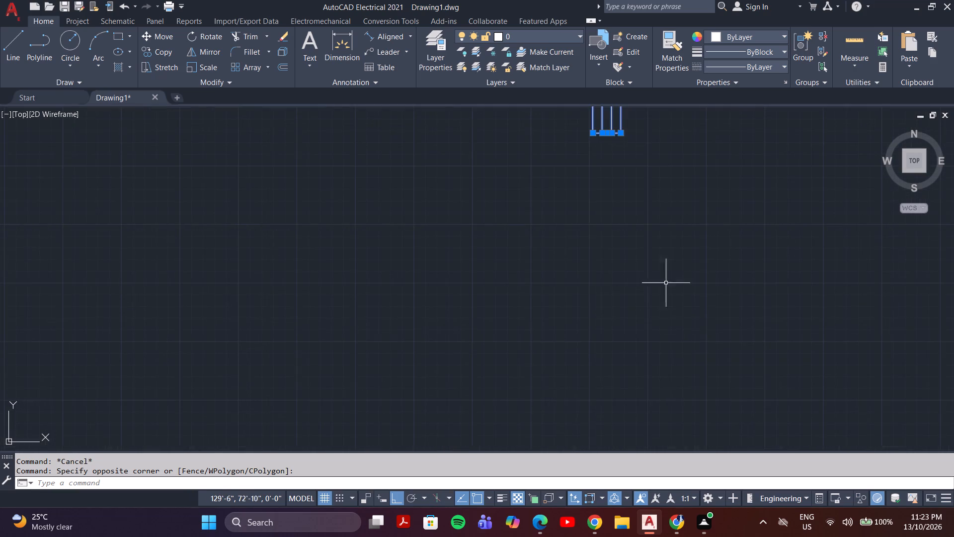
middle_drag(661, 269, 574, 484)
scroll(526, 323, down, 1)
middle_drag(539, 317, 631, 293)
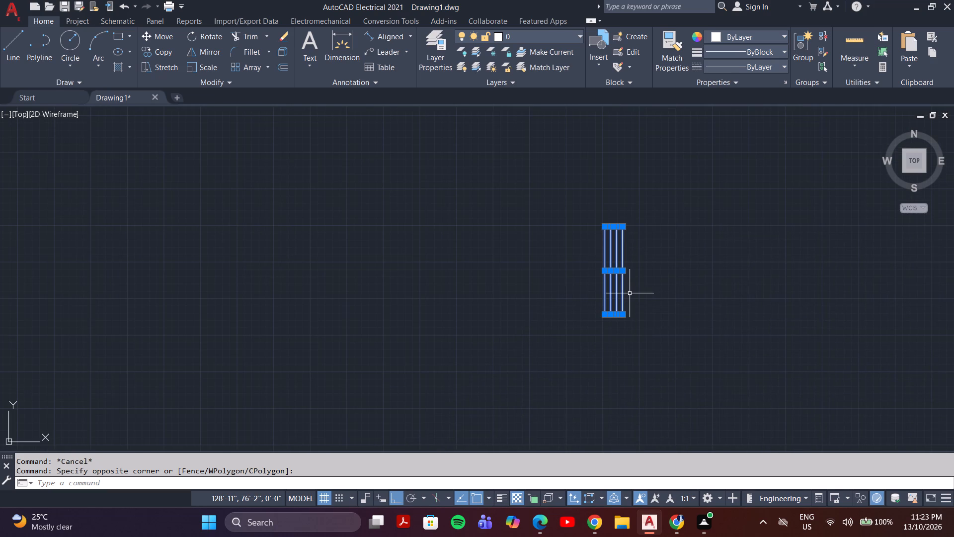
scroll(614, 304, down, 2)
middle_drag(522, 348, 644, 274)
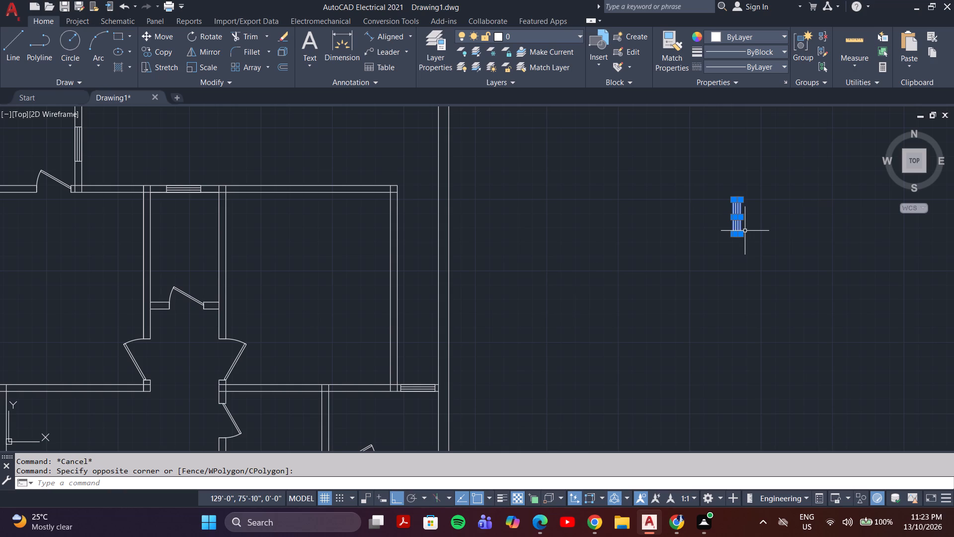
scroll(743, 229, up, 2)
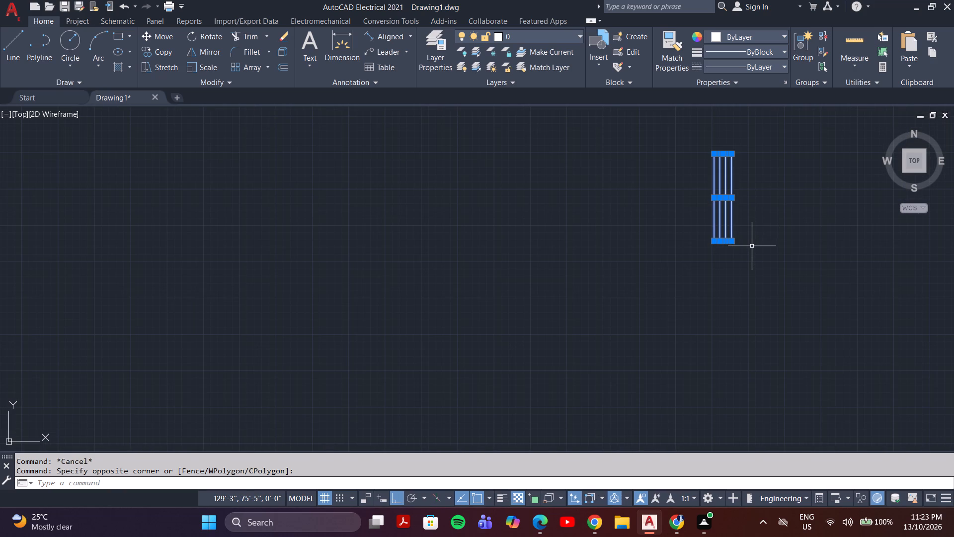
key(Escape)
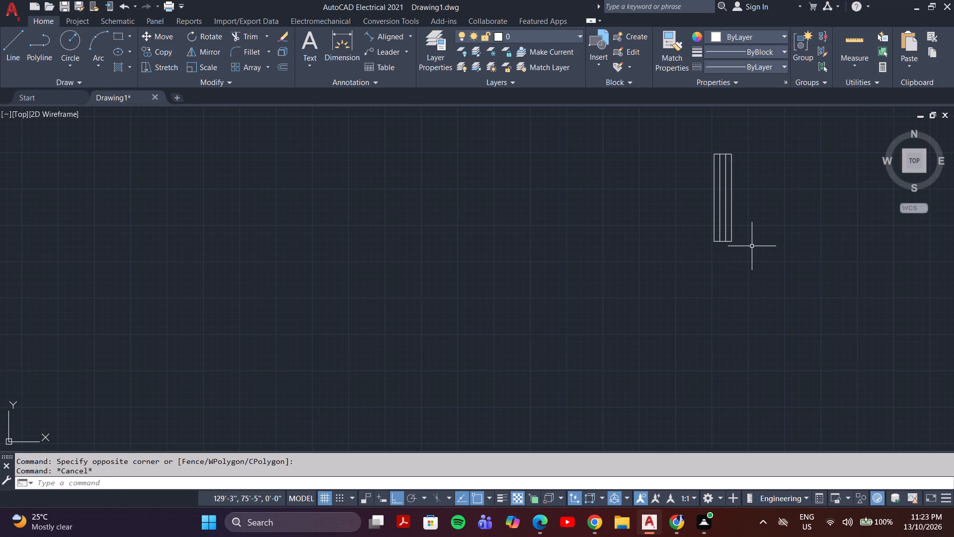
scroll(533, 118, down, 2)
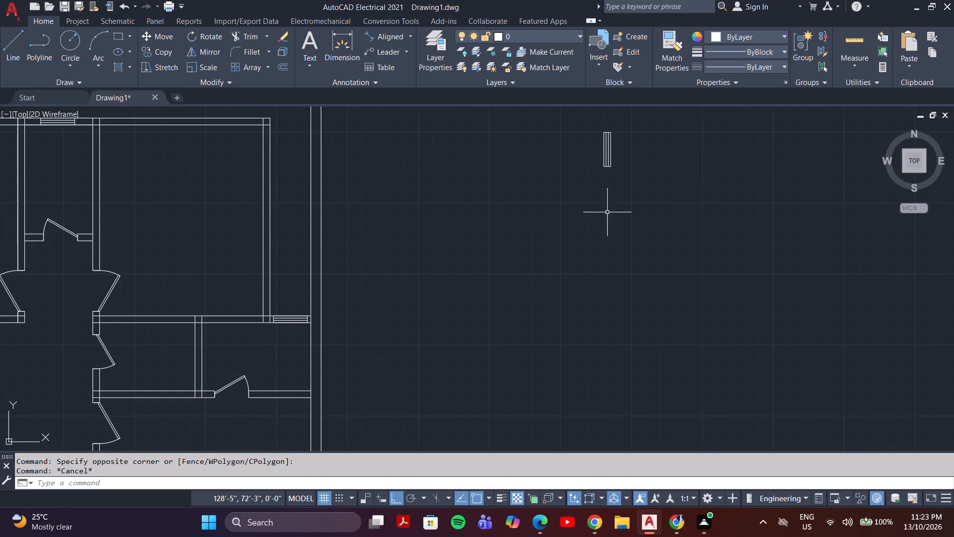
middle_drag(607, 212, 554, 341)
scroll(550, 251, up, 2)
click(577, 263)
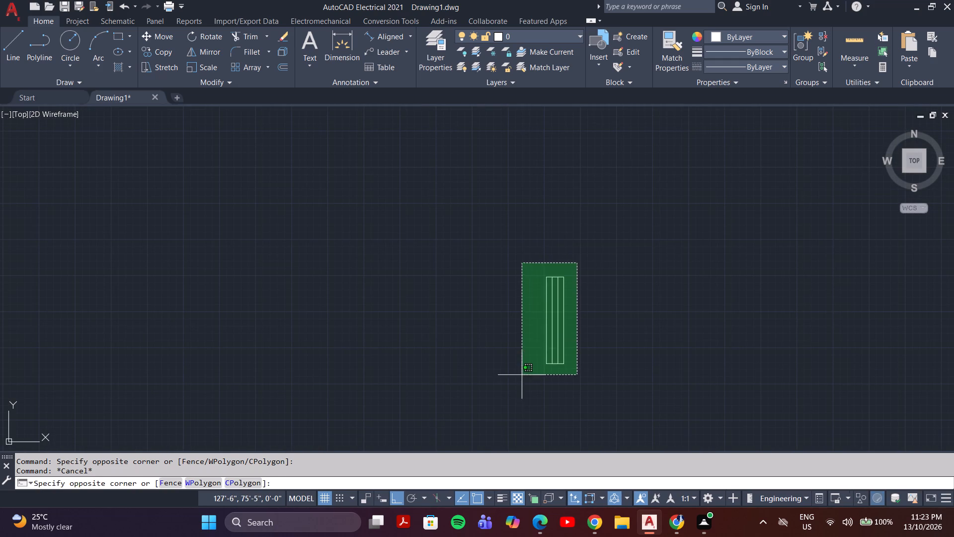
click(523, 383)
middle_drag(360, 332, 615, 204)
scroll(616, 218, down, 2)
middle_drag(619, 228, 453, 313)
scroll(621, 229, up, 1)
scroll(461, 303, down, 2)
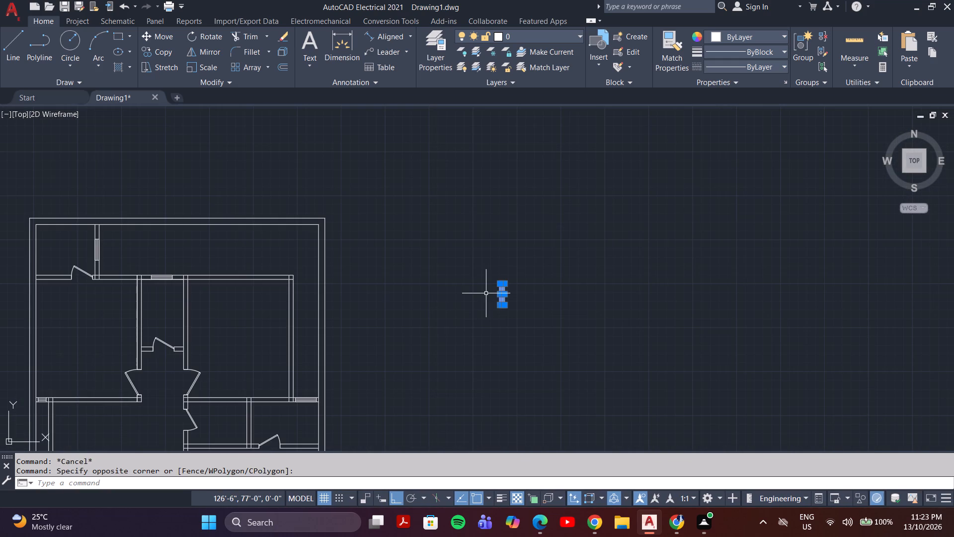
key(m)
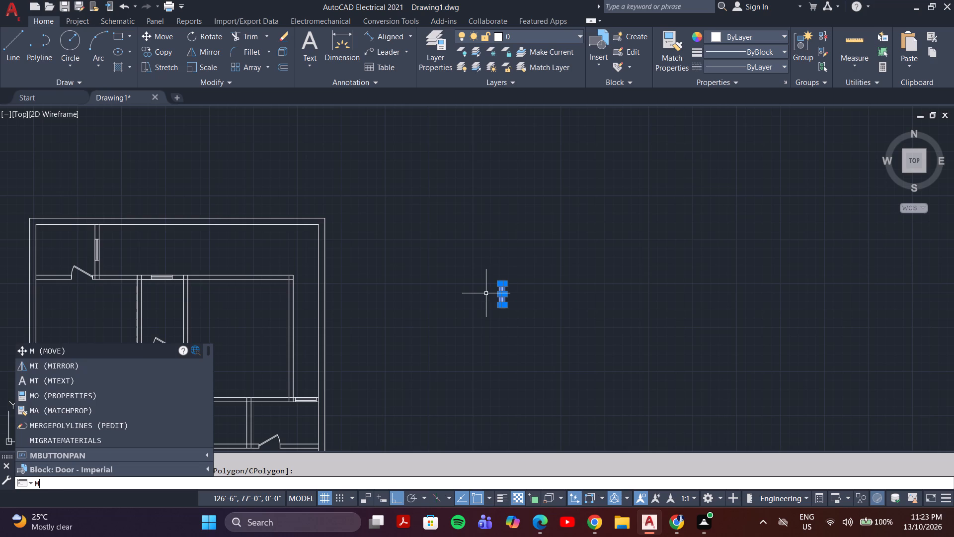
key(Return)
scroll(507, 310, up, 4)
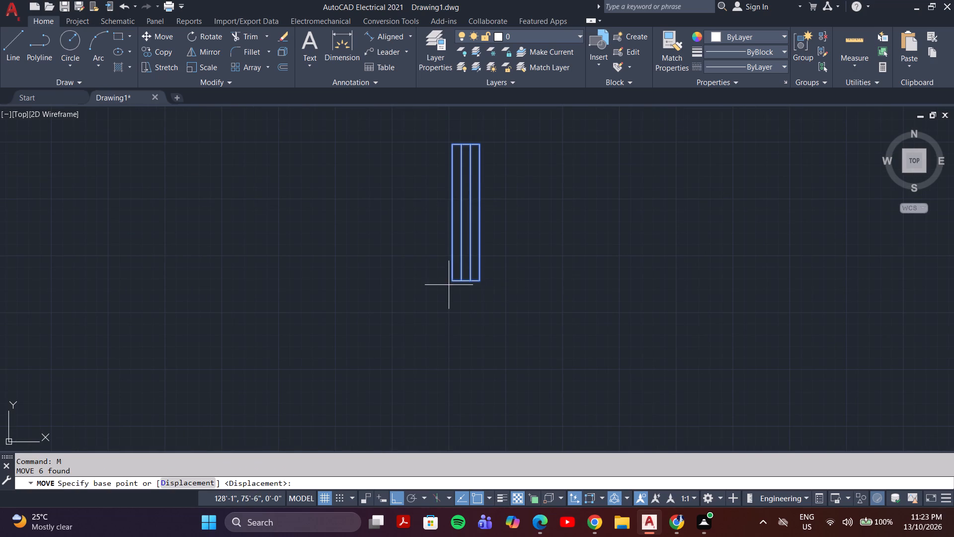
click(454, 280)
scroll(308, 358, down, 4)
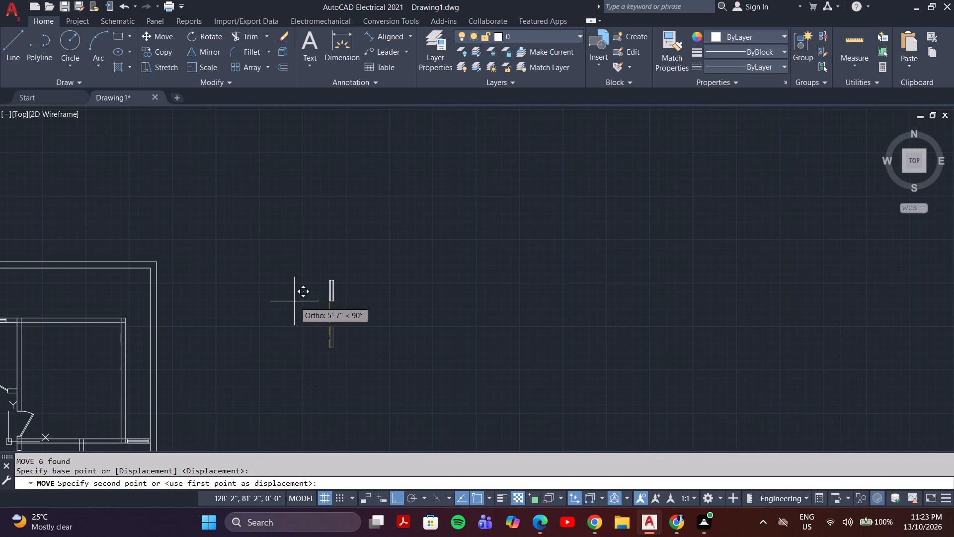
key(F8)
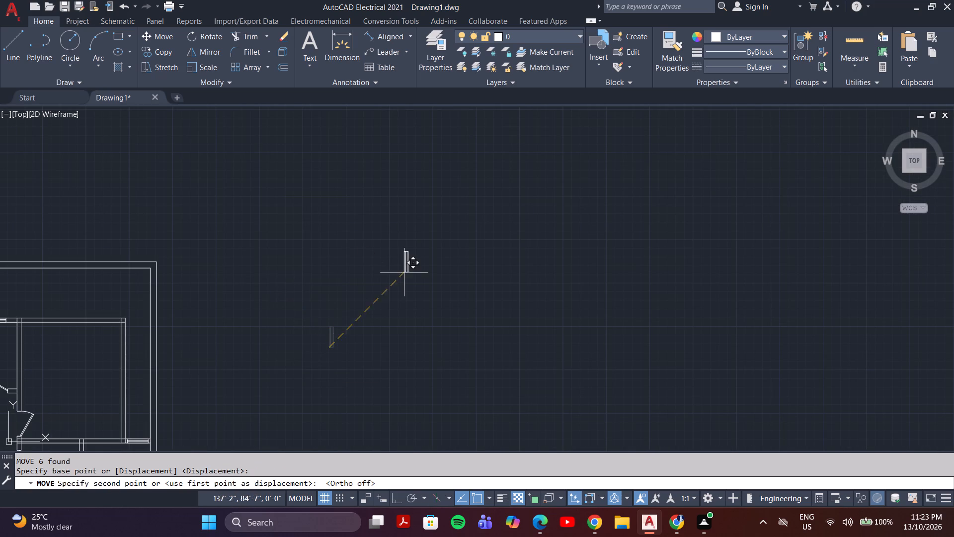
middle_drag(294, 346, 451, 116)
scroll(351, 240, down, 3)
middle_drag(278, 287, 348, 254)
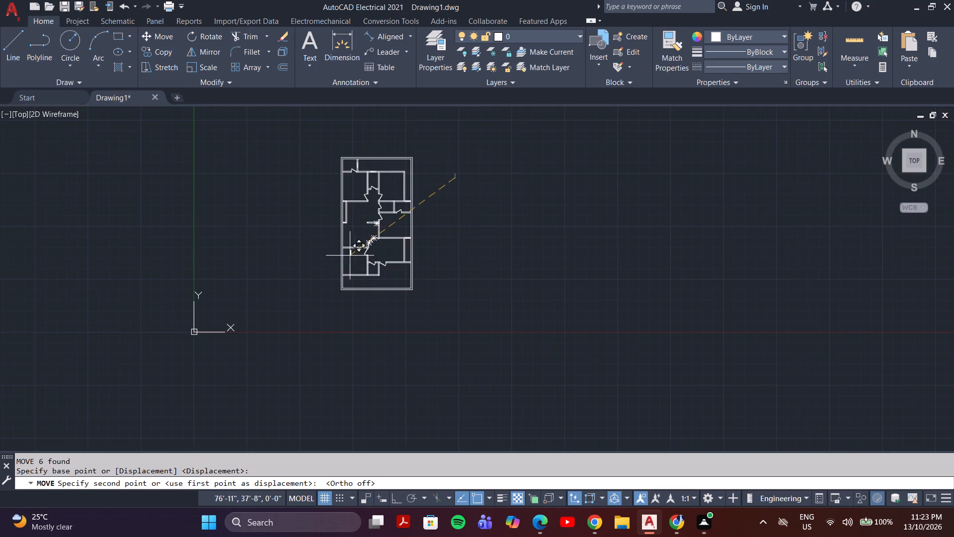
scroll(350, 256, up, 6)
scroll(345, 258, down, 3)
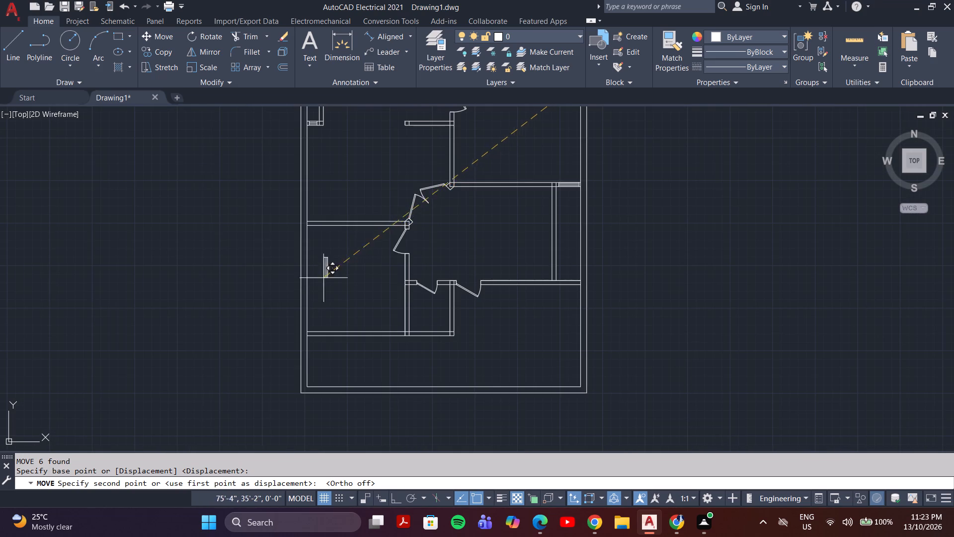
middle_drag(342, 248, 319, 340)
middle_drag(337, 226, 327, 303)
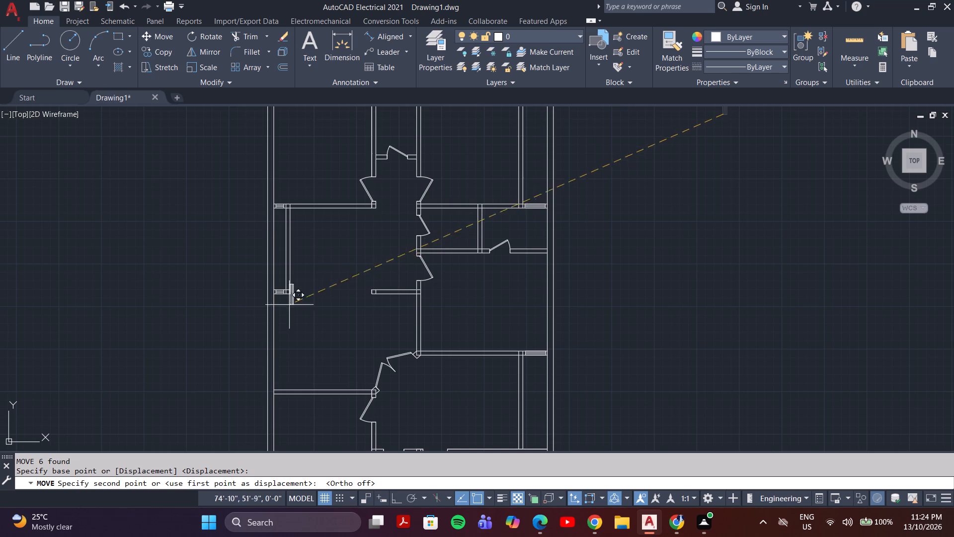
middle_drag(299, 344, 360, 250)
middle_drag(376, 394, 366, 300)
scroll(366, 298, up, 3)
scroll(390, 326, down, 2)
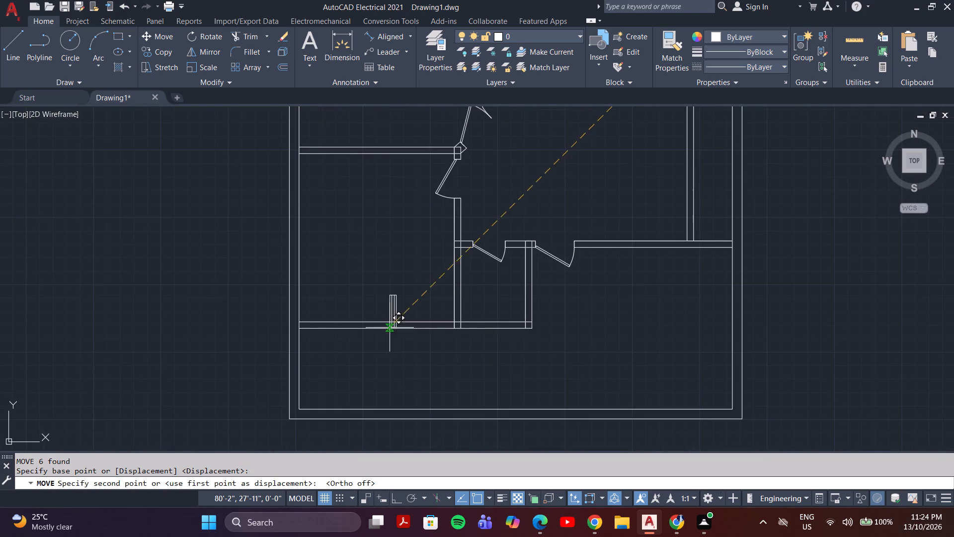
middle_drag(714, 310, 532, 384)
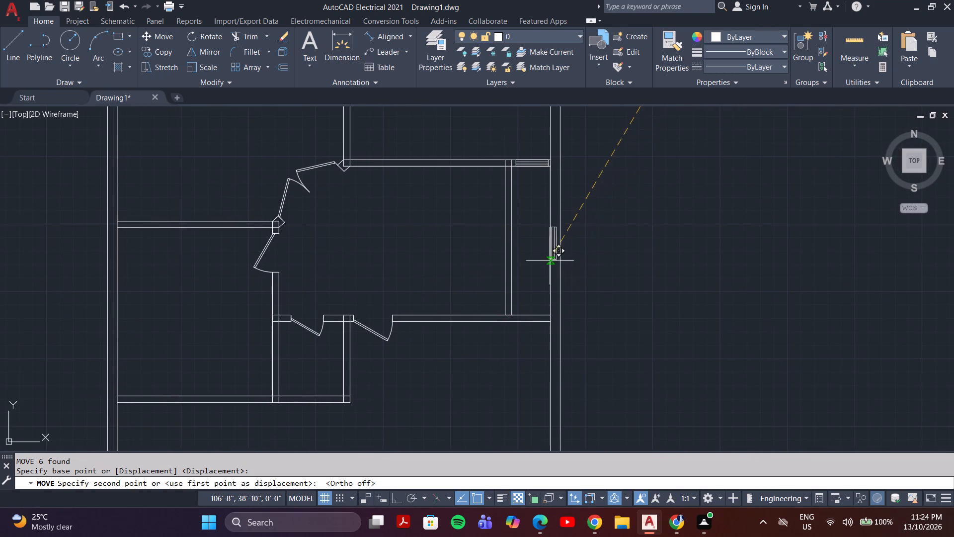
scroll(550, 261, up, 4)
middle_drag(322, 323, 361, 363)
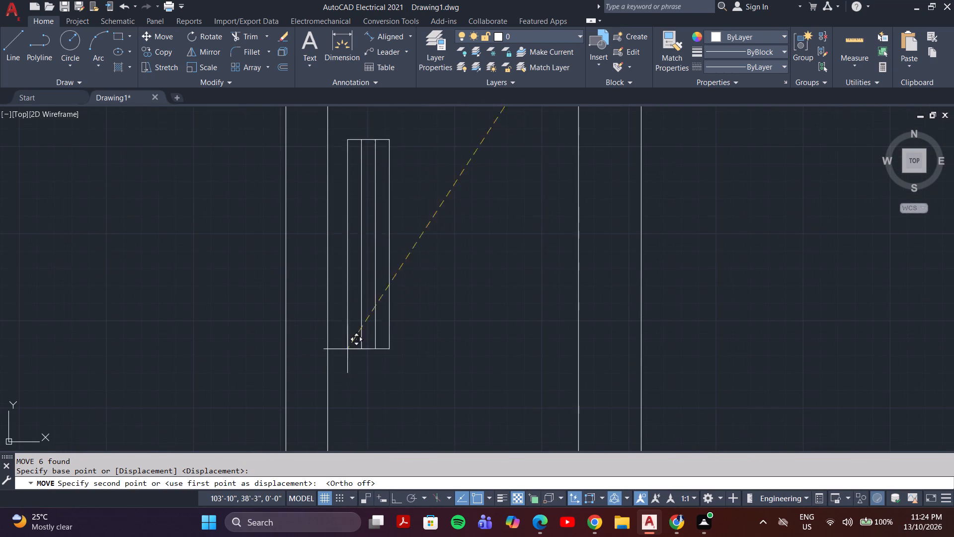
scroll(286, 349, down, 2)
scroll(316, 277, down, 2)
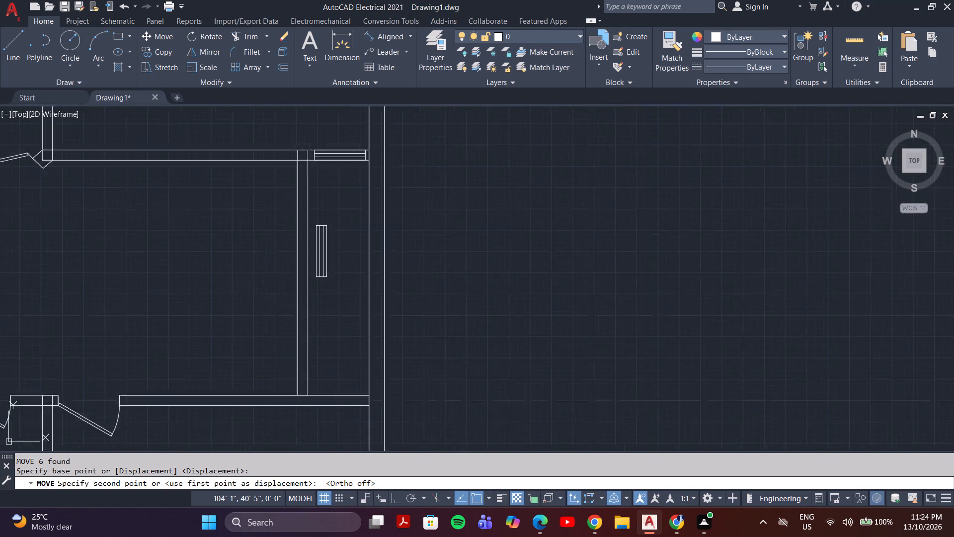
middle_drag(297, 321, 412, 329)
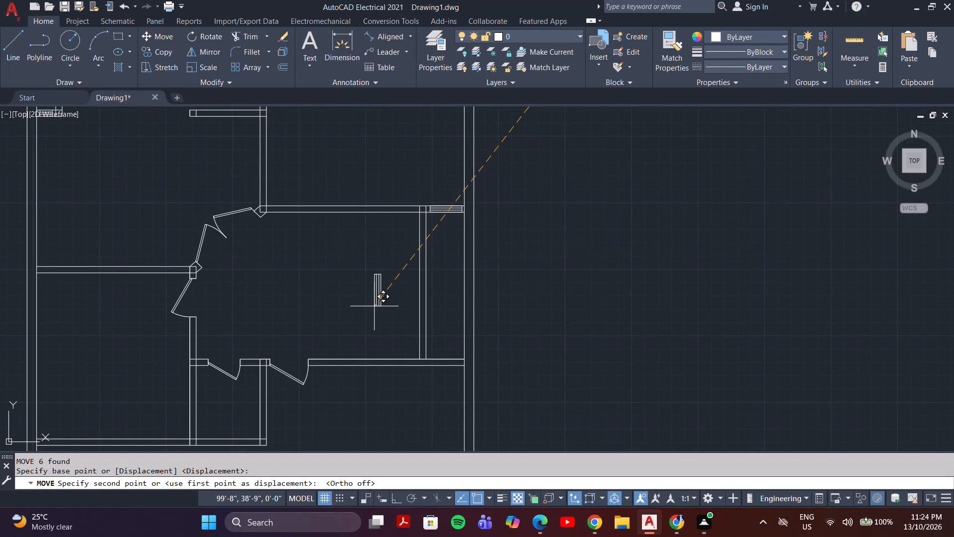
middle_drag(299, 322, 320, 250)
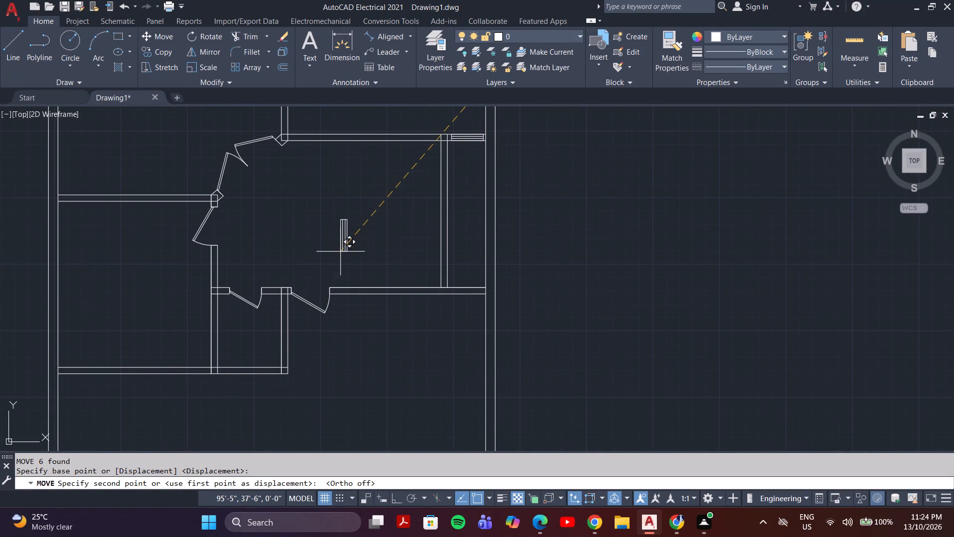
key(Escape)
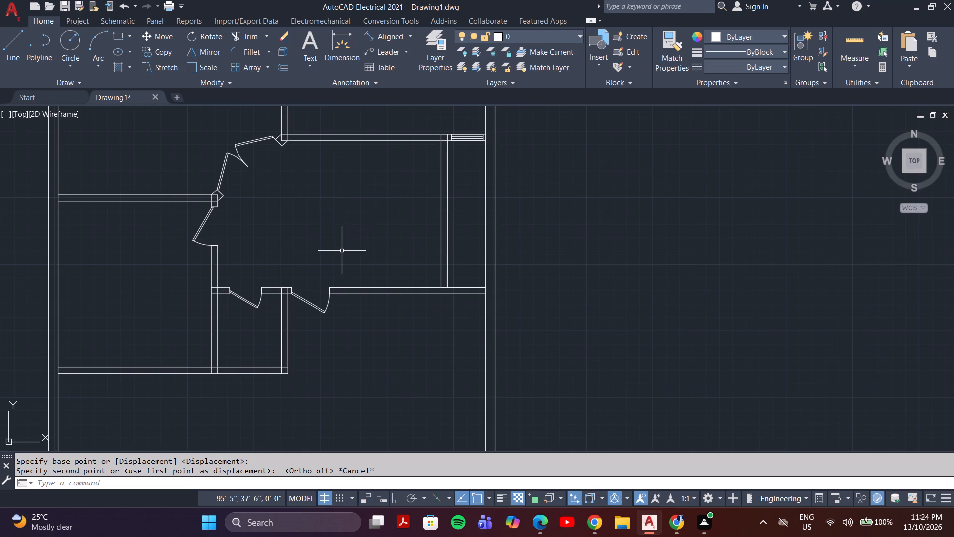
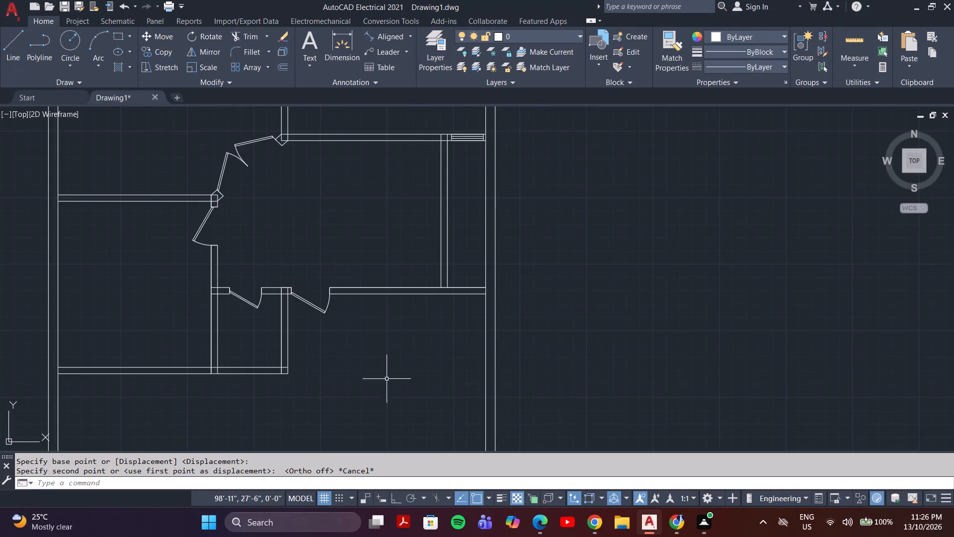
Look over the floor plan from the bottom rooms up to the top rooms for walls still missing windows.
middle_drag(387, 379, 432, 351)
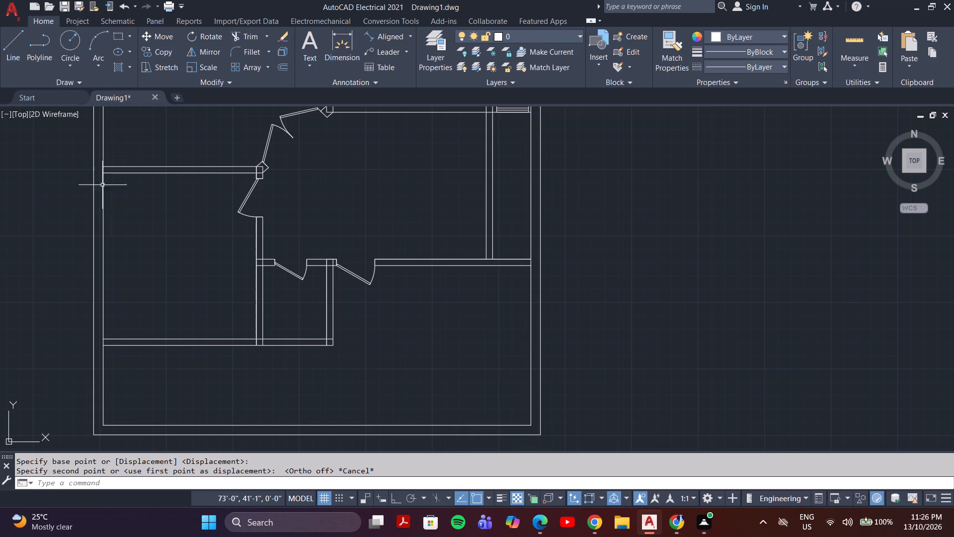
middle_drag(233, 232, 201, 330)
middle_drag(233, 259, 306, 339)
scroll(262, 244, down, 1)
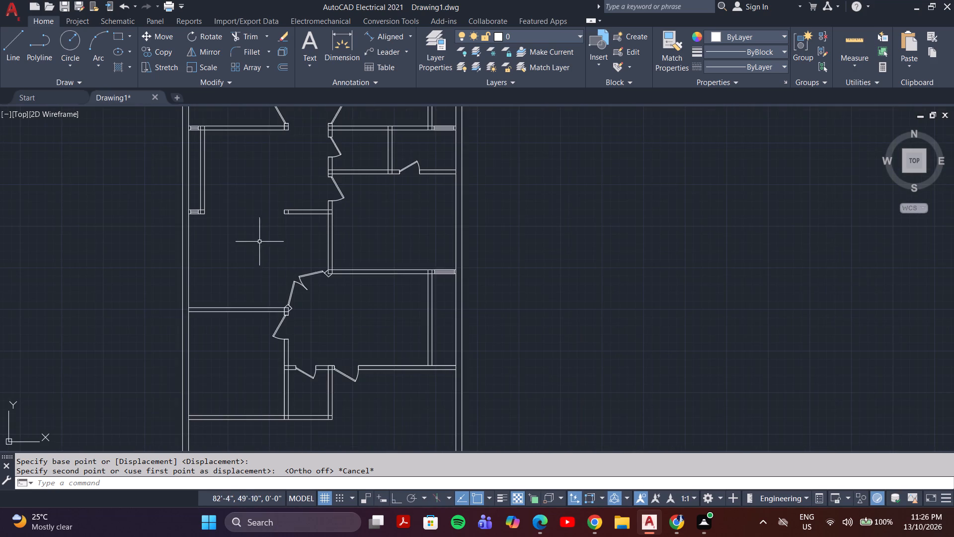
middle_drag(258, 238, 258, 304)
scroll(253, 264, up, 1)
middle_drag(253, 264, 248, 354)
middle_drag(263, 299, 264, 327)
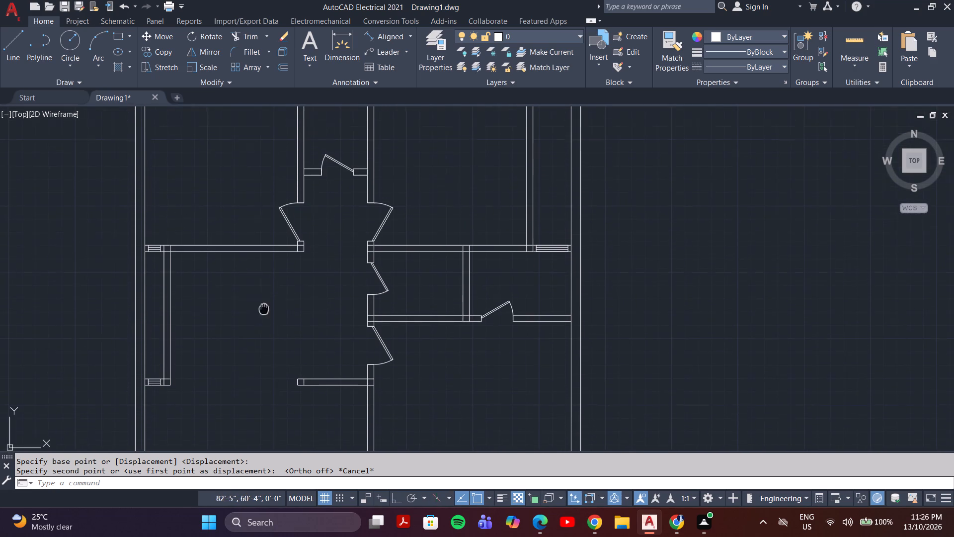
middle_drag(264, 327, 267, 378)
scroll(293, 304, down, 1)
middle_drag(278, 305, 381, 301)
middle_drag(416, 347, 225, 347)
middle_drag(373, 255, 572, 254)
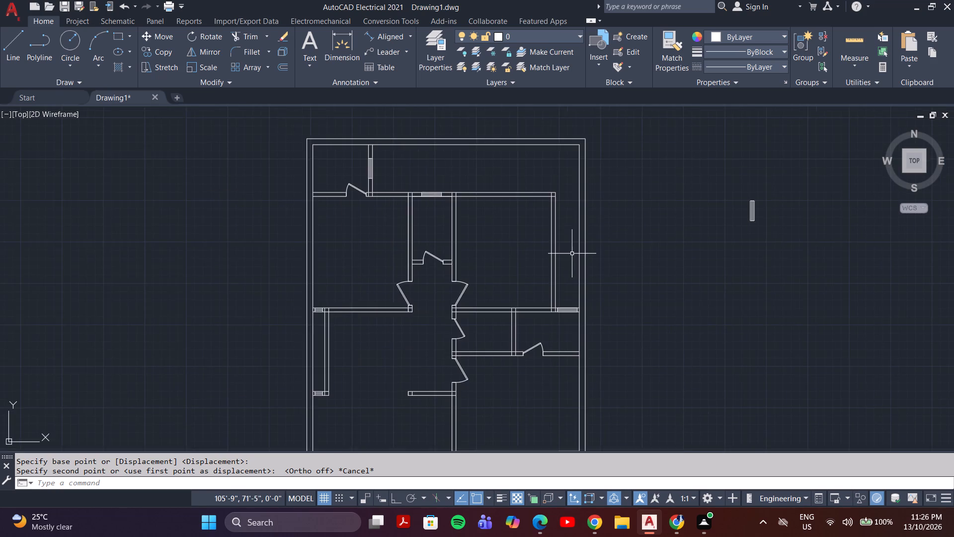
Examine the angled double-door entrance between the central hall and the lower room, including its wall corner.
middle_drag(477, 300, 458, 232)
scroll(477, 300, up, 1)
middle_drag(393, 326, 420, 200)
scroll(420, 293, down, 1)
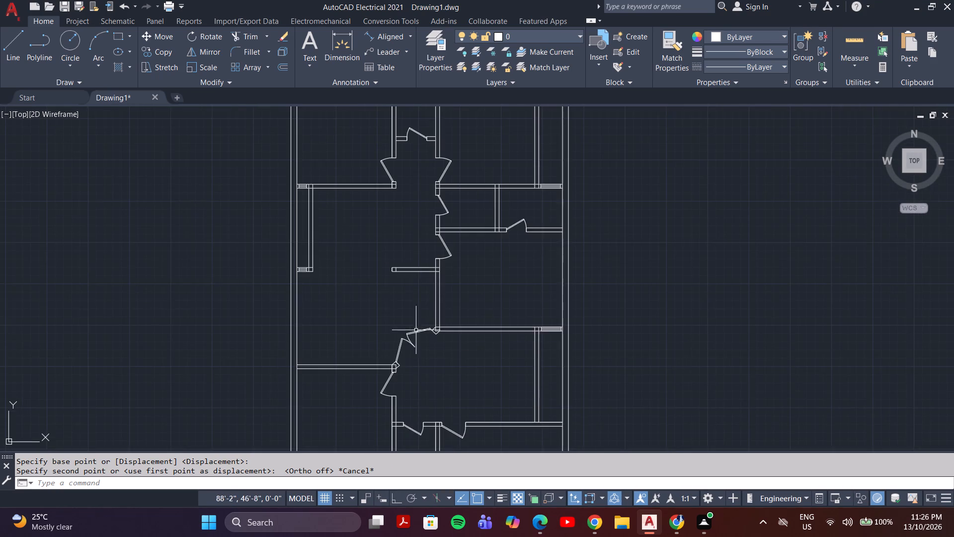
middle_drag(411, 339, 422, 286)
scroll(425, 308, up, 3)
scroll(351, 315, up, 3)
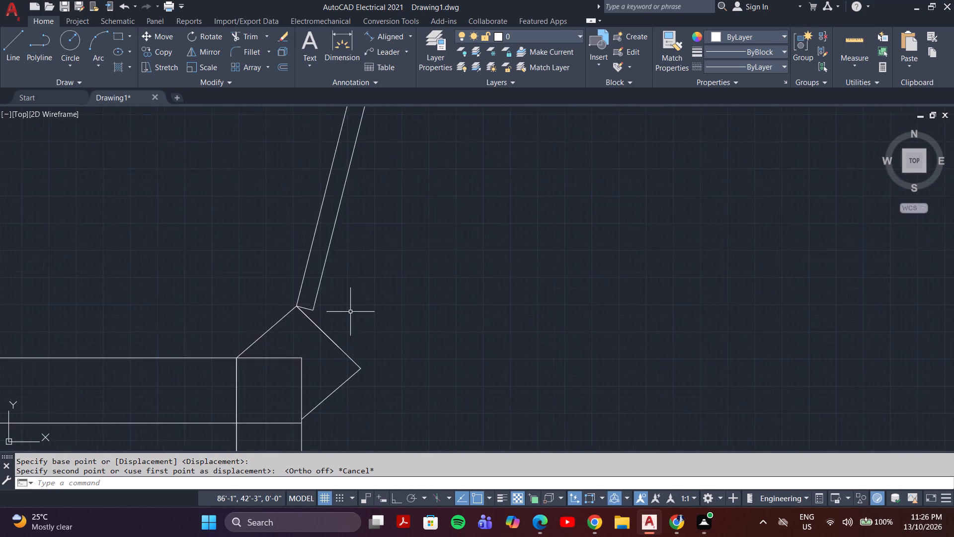
scroll(350, 312, down, 4)
middle_drag(397, 300, 381, 286)
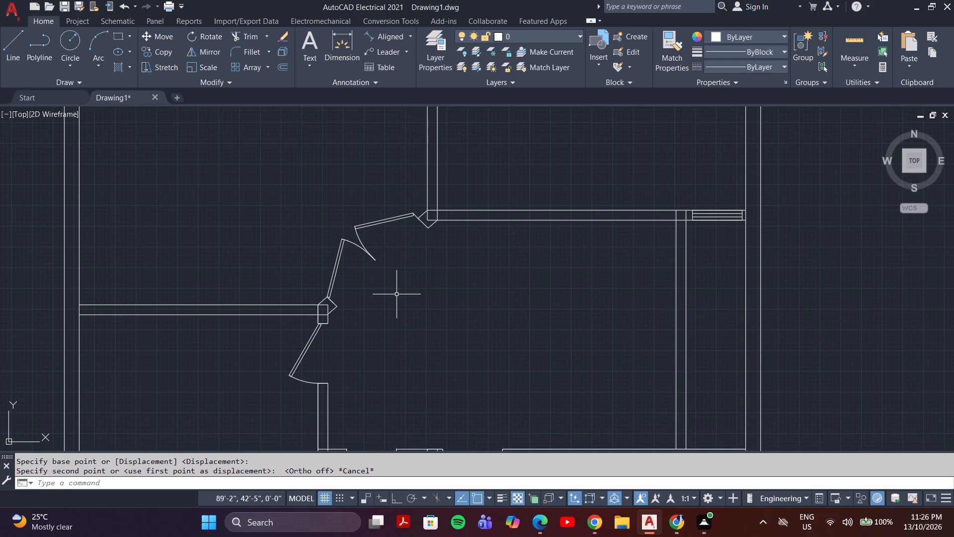
scroll(813, 271, down, 2)
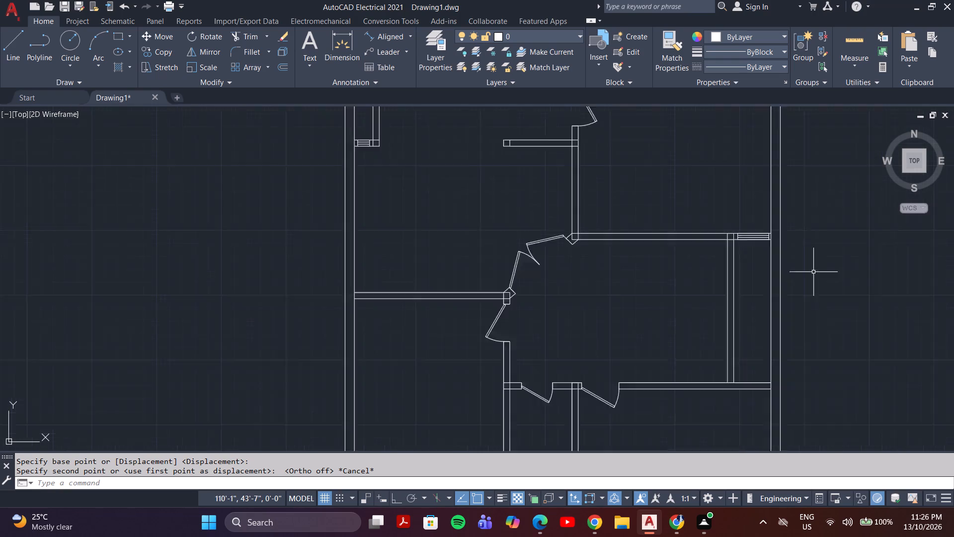
Examine the middle rooms on the plan's east side and their doors and walls for remaining window positions.
scroll(812, 275, down, 1)
middle_drag(666, 282, 491, 379)
middle_drag(539, 305, 459, 292)
scroll(461, 294, up, 2)
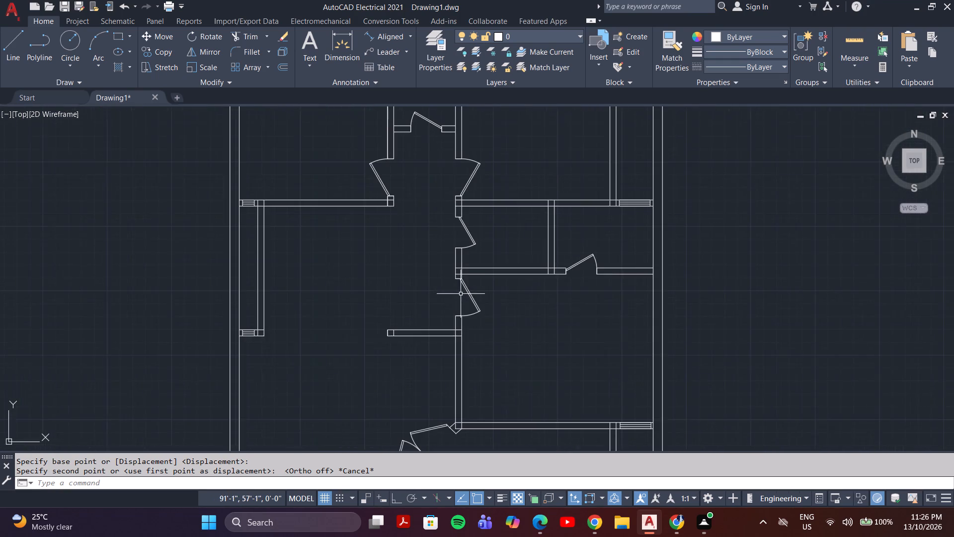
middle_drag(518, 314, 517, 264)
scroll(518, 314, up, 1)
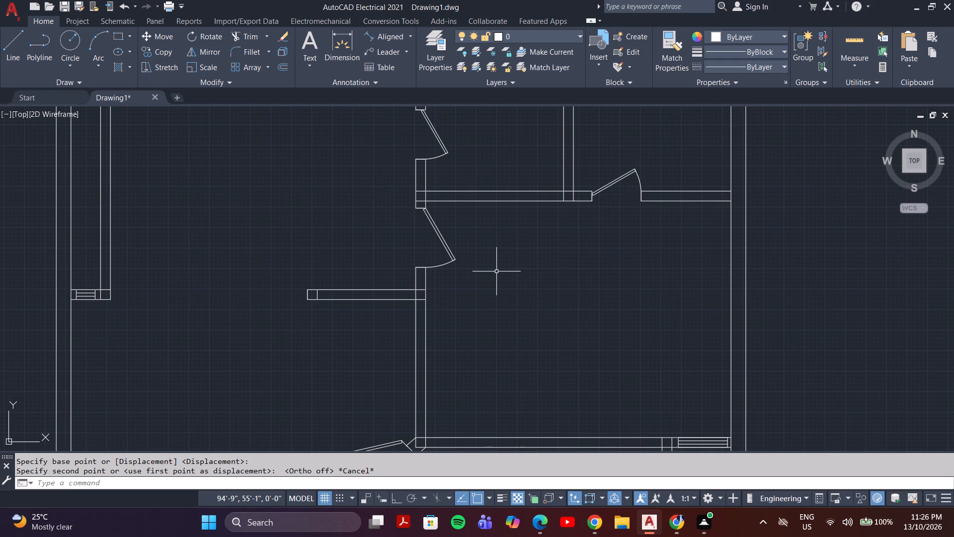
scroll(466, 277, down, 2)
middle_drag(493, 323, 441, 291)
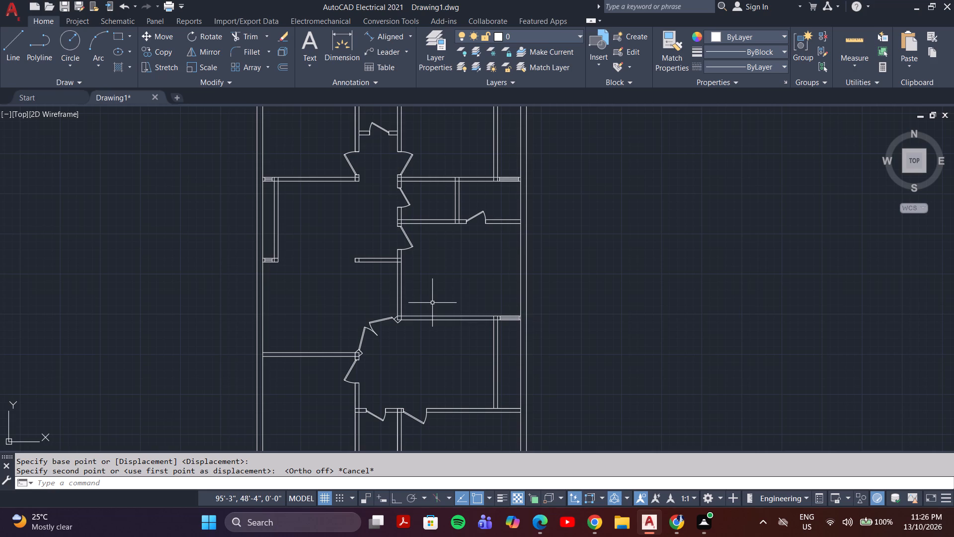
scroll(371, 380, up, 3)
scroll(371, 380, down, 2)
Review the lower rooms, the whole floor plan and the spare window outside it to check where windows are still needed.
middle_drag(371, 370, 402, 213)
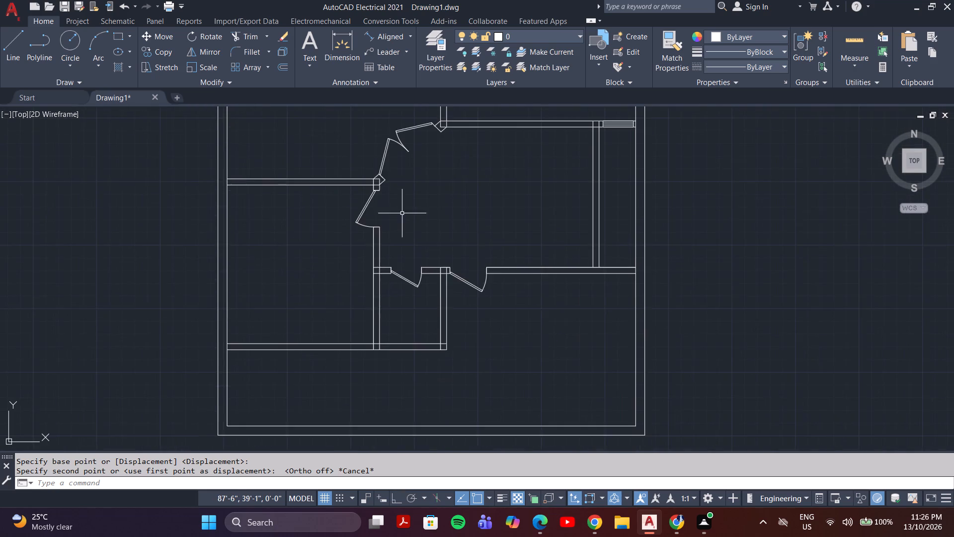
scroll(398, 228, down, 2)
middle_drag(397, 235, 397, 281)
scroll(409, 268, up, 2)
scroll(407, 269, down, 1)
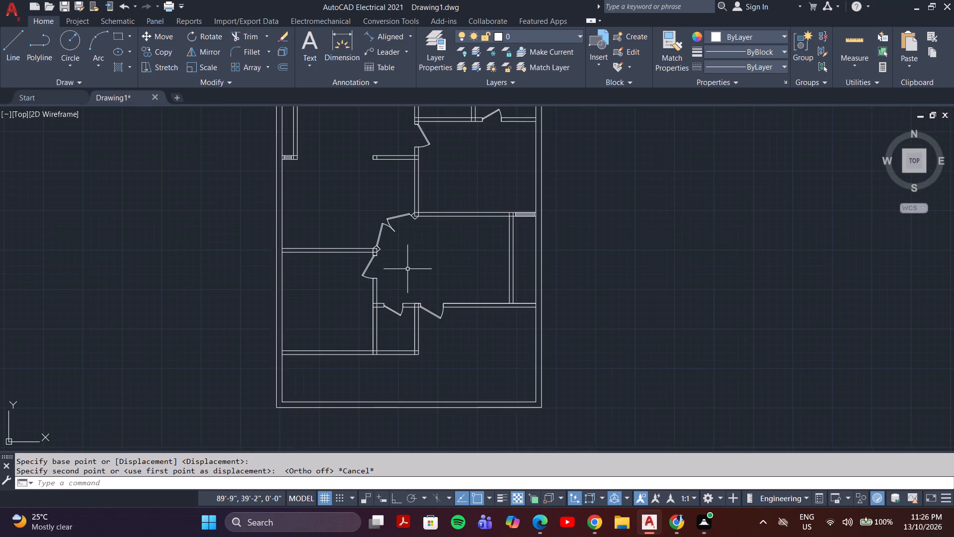
middle_drag(407, 269, 360, 344)
scroll(361, 343, down, 2)
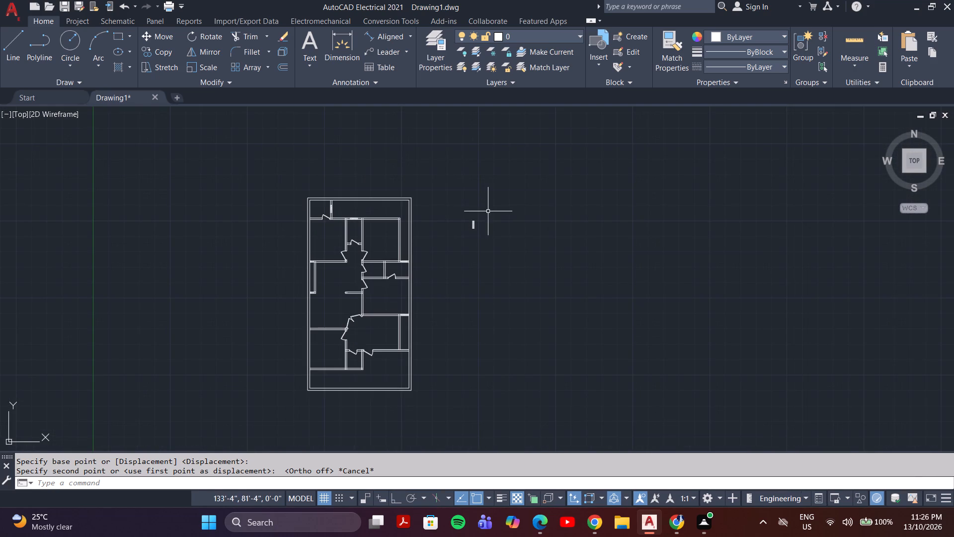
scroll(444, 249, up, 2)
scroll(444, 249, down, 1)
middle_drag(383, 292, 468, 272)
middle_drag(427, 328, 445, 282)
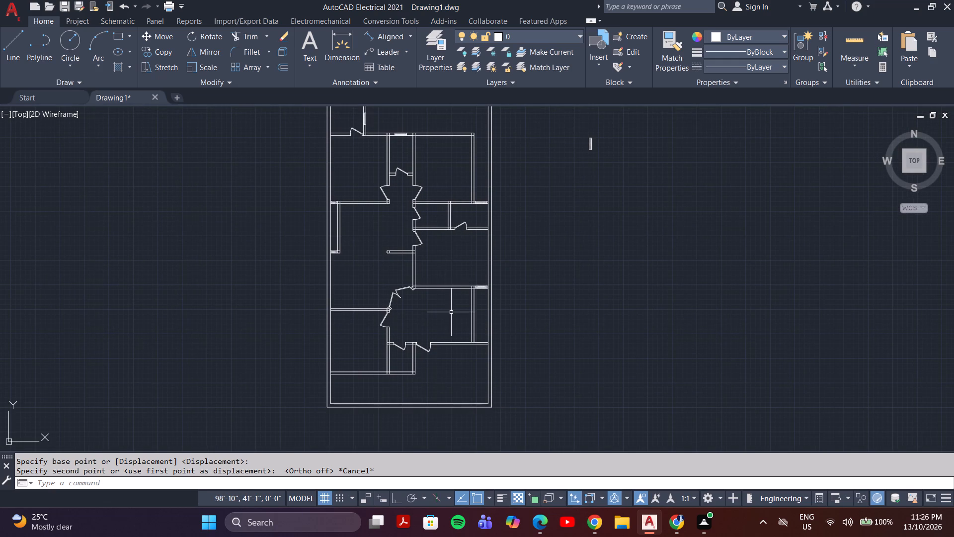
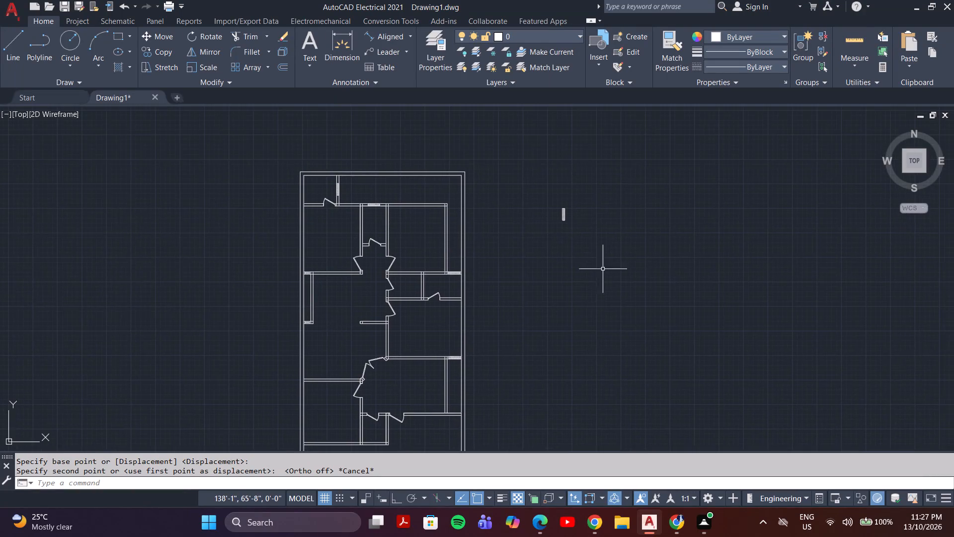
Examine the upper rooms and their outer walls, along with the spare window outside the plan, for remaining window positions.
scroll(555, 205, up, 2)
middle_drag(497, 242, 673, 185)
scroll(618, 209, down, 2)
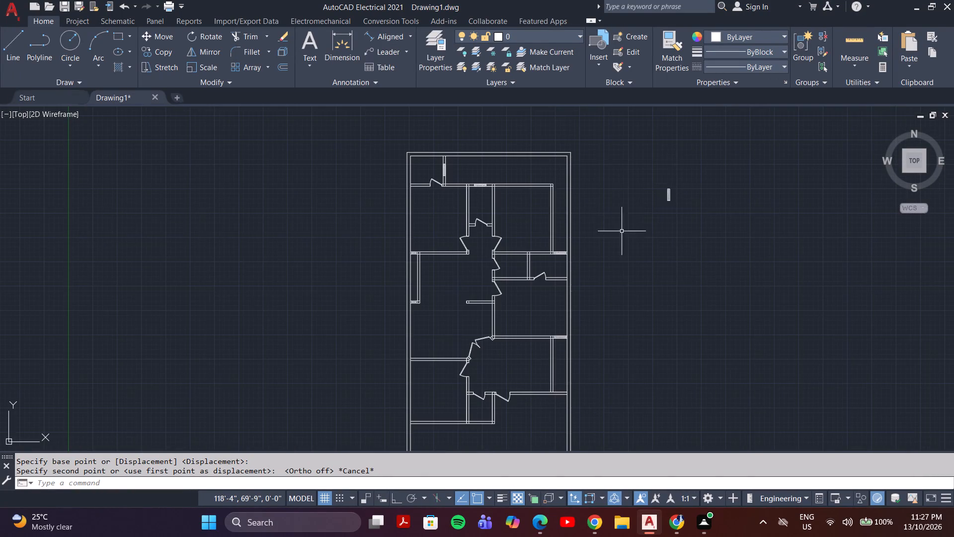
middle_drag(625, 251, 568, 258)
scroll(568, 257, up, 2)
middle_drag(568, 259, 496, 380)
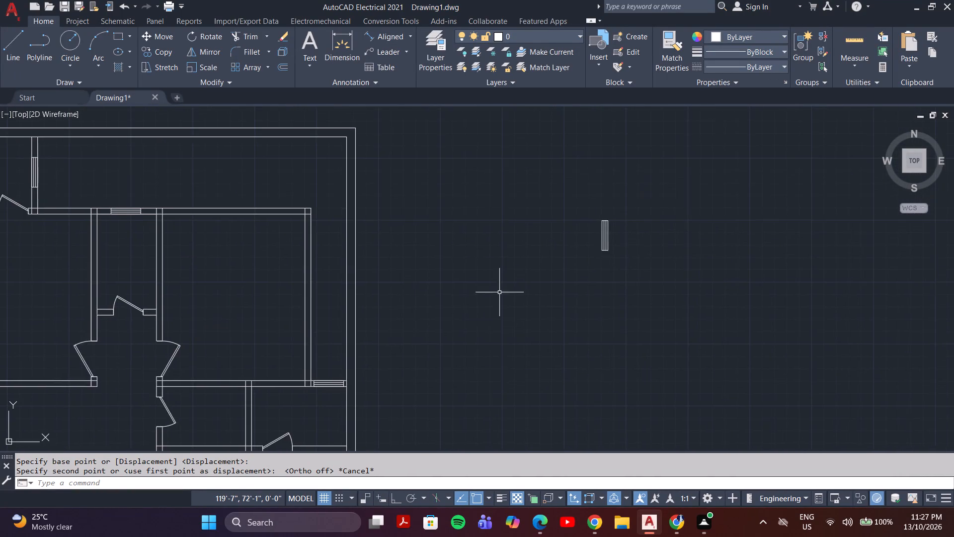
scroll(499, 292, down, 1)
scroll(384, 242, up, 2)
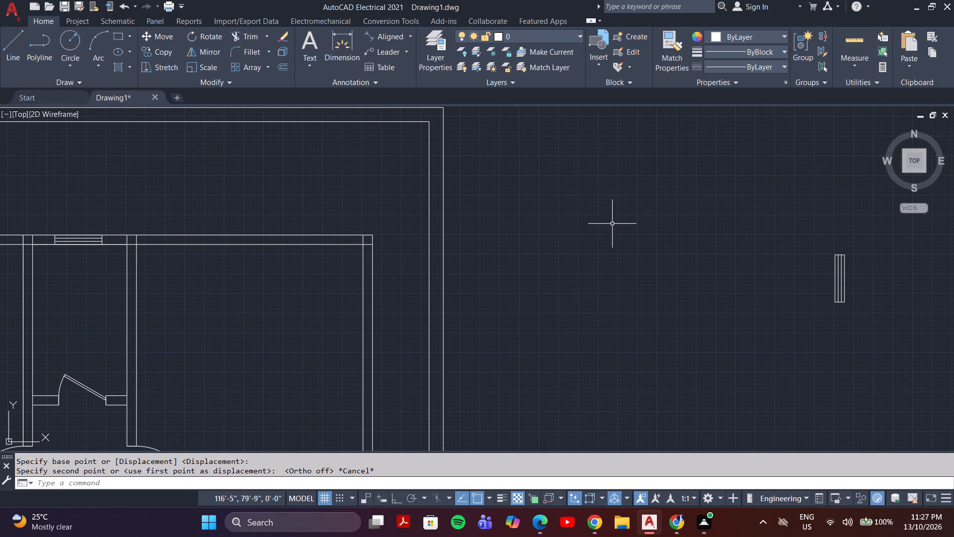
scroll(615, 227, down, 1)
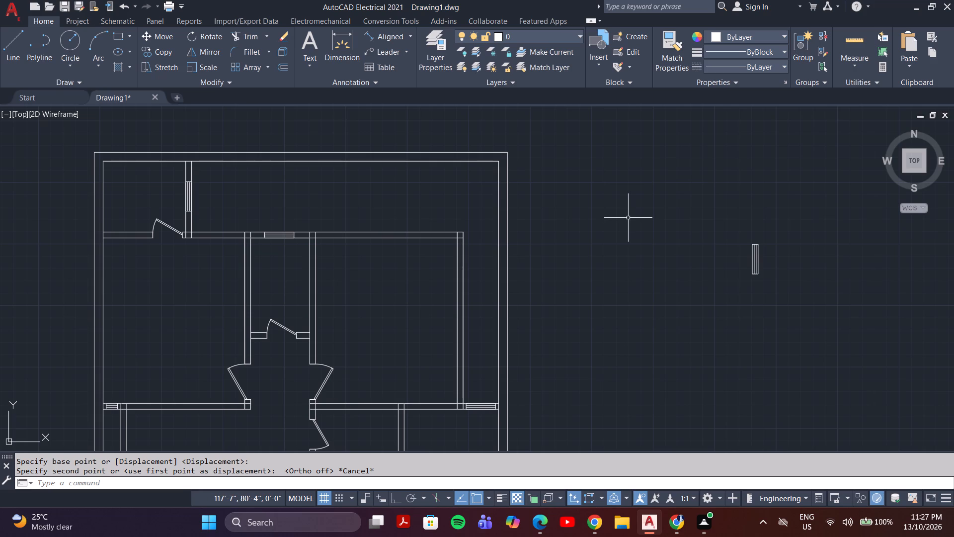
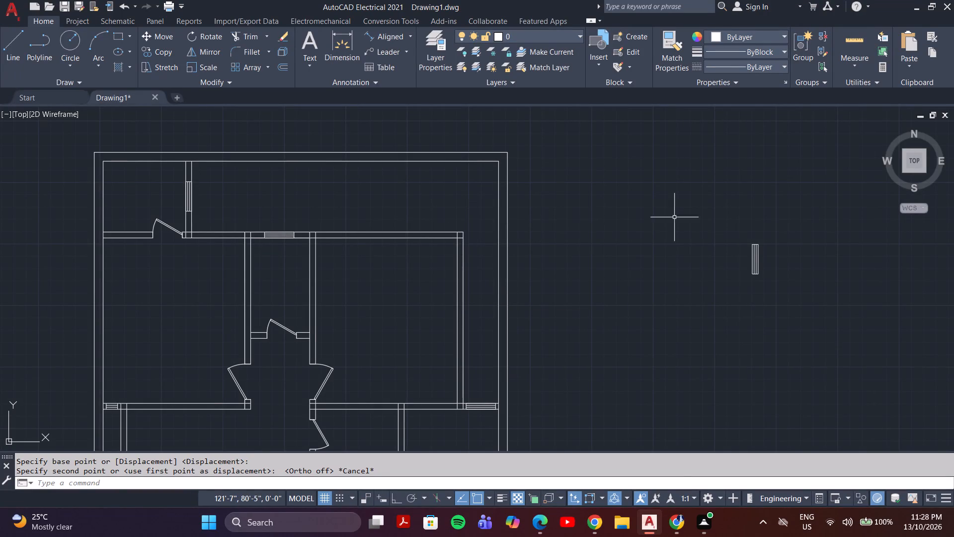
Examine the whole floor plan, from the upper rooms to the lower boundary, for walls still lacking a window.
middle_drag(678, 218, 649, 216)
scroll(649, 216, down, 2)
middle_drag(629, 260, 733, 235)
scroll(647, 260, up, 1)
middle_drag(709, 300, 641, 274)
scroll(641, 274, down, 1)
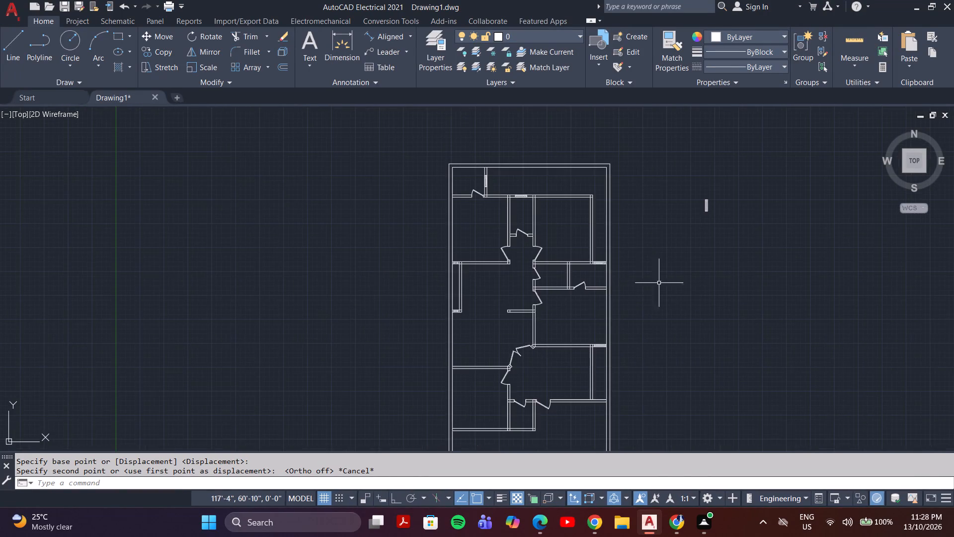
middle_drag(669, 288, 576, 258)
scroll(580, 258, down, 2)
middle_drag(580, 258, 506, 274)
scroll(507, 274, up, 1)
middle_drag(502, 277, 550, 254)
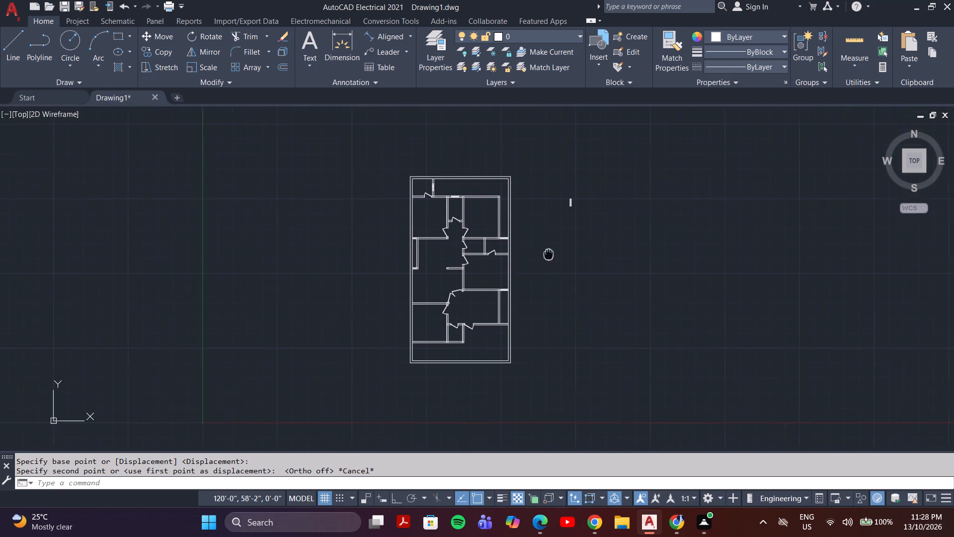
middle_drag(550, 254, 551, 254)
scroll(534, 257, up, 2)
middle_drag(521, 261, 636, 231)
scroll(636, 231, down, 1)
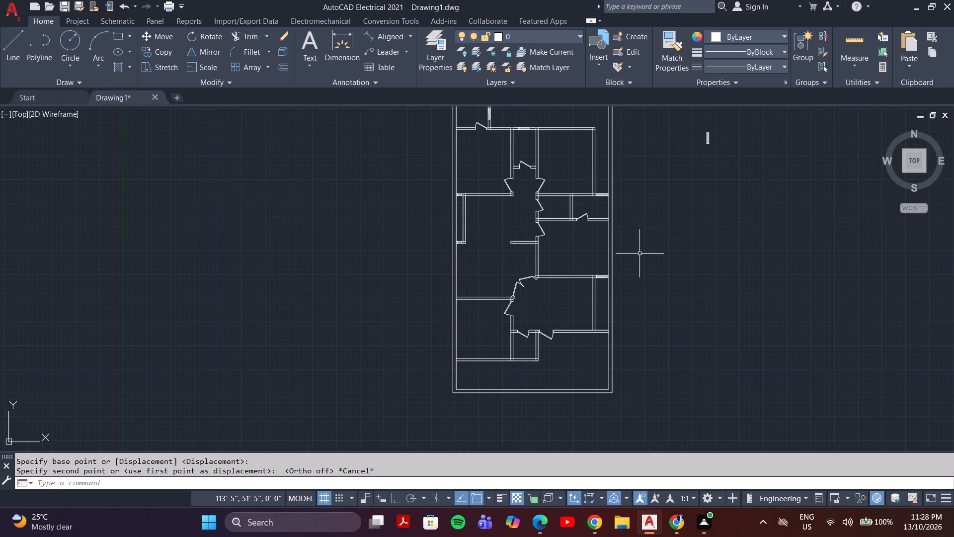
middle_drag(639, 255, 617, 321)
middle_drag(632, 286, 632, 271)
scroll(633, 285, up, 1)
scroll(625, 261, down, 1)
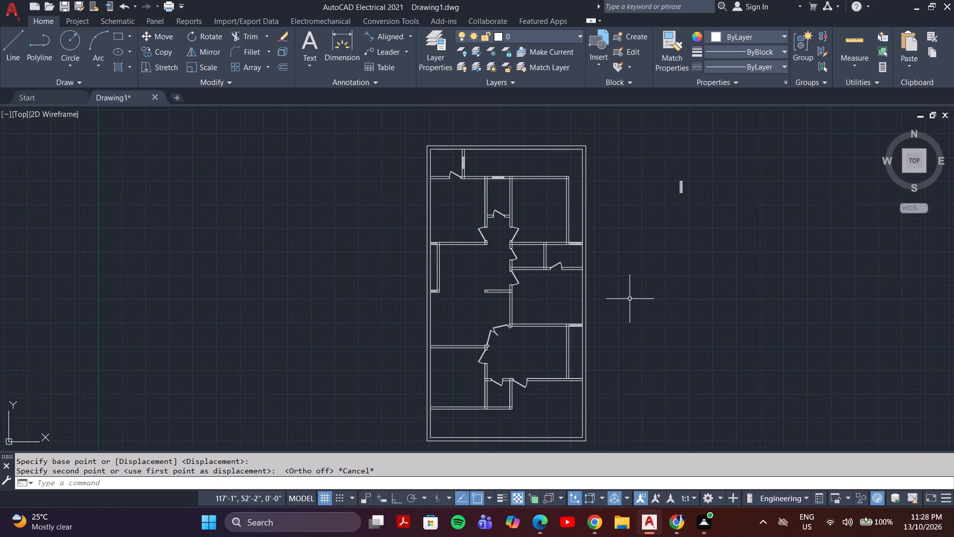
middle_drag(630, 299, 563, 263)
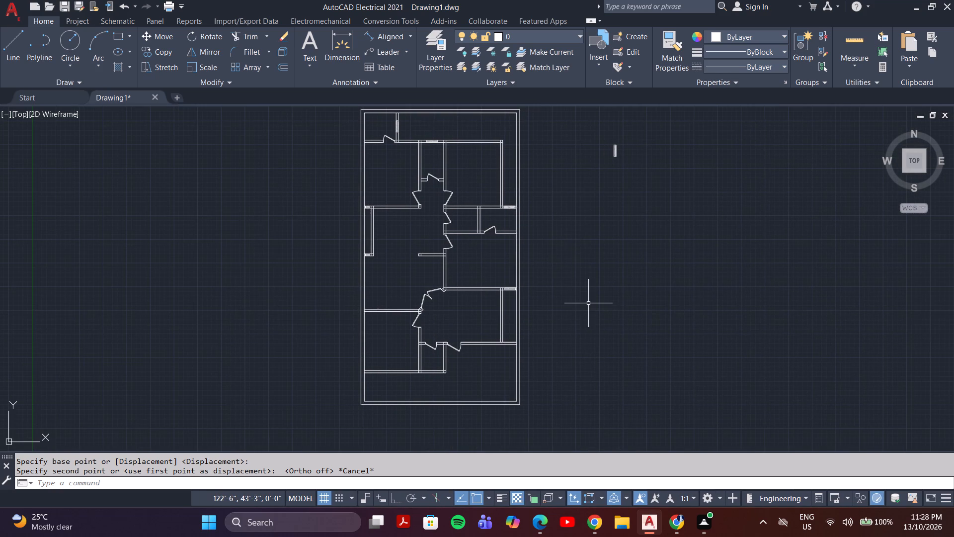
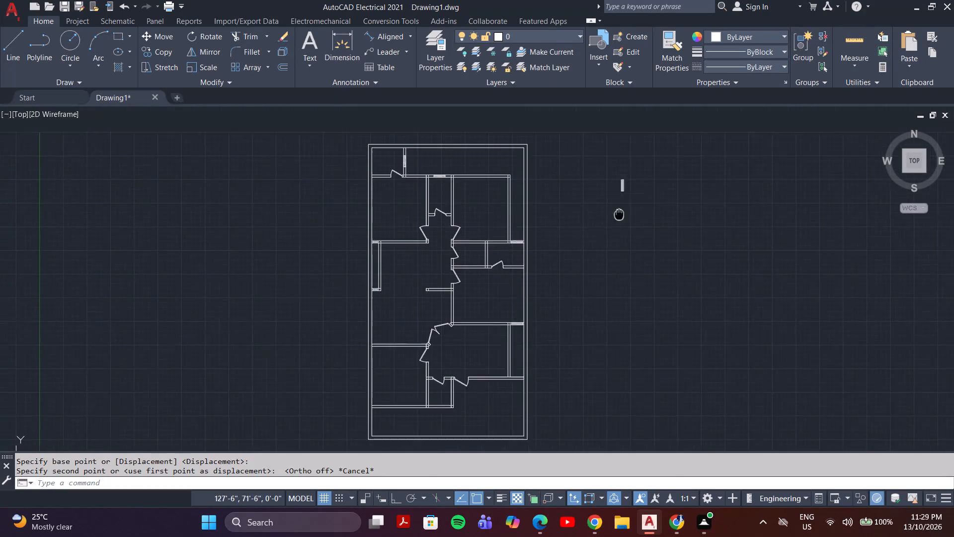
Examine the middle of the floor plan, around the small west-side windows and the central and east rooms, for walls lacking a window.
scroll(625, 198, up, 3)
scroll(623, 229, down, 2)
middle_drag(433, 312, 756, 222)
middle_drag(658, 314, 568, 289)
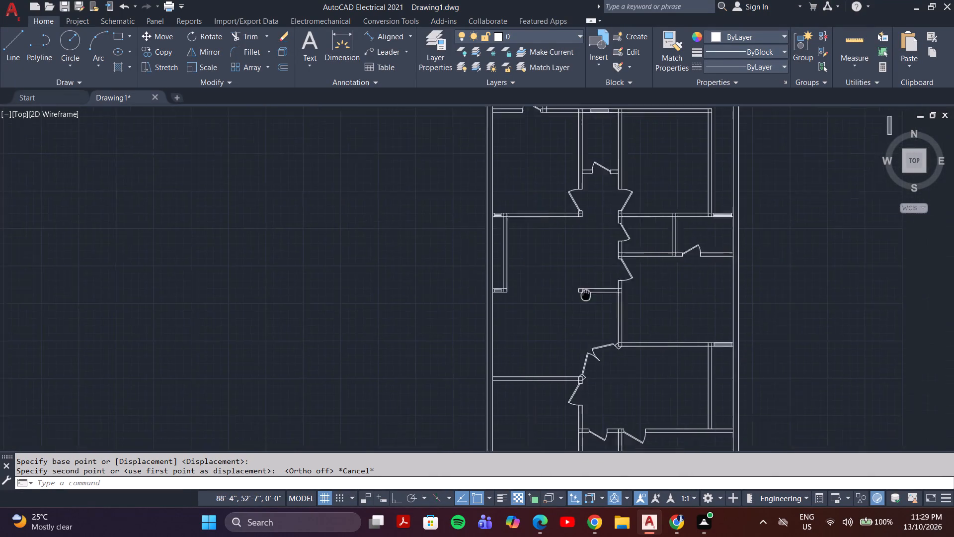
middle_drag(568, 289, 562, 287)
scroll(476, 312, up, 3)
middle_drag(473, 302, 665, 262)
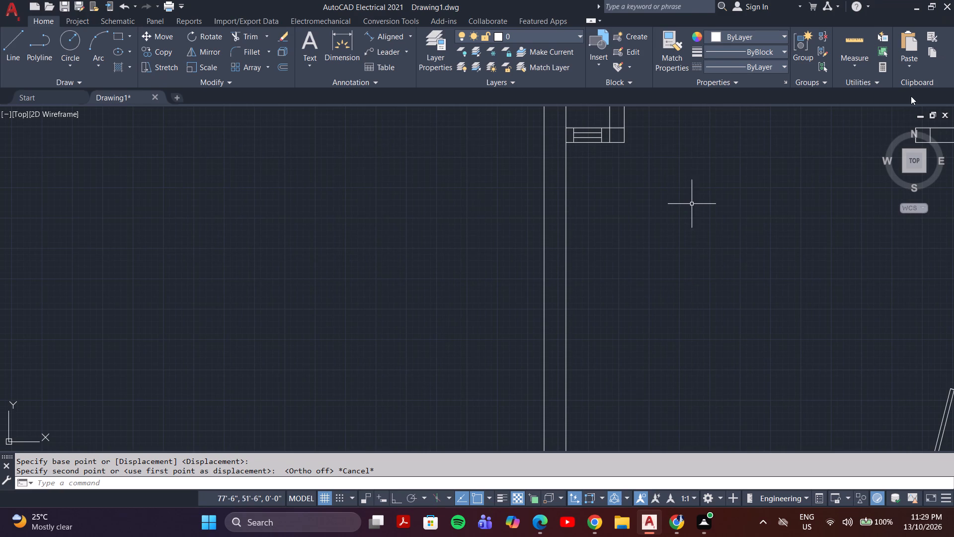
scroll(764, 186, down, 5)
middle_drag(763, 187, 299, 301)
middle_drag(336, 287, 465, 280)
scroll(462, 262, up, 3)
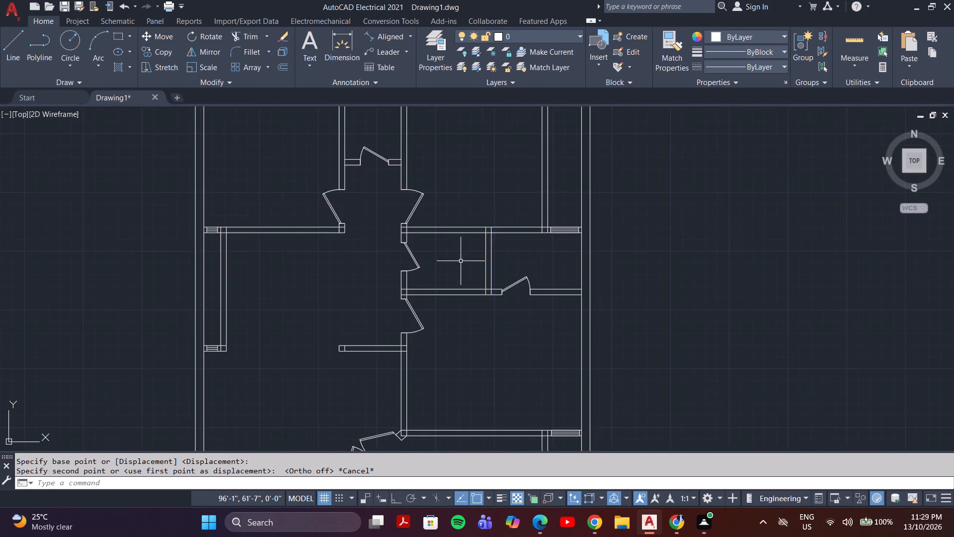
scroll(461, 261, down, 2)
middle_drag(485, 268, 507, 232)
scroll(507, 232, down, 1)
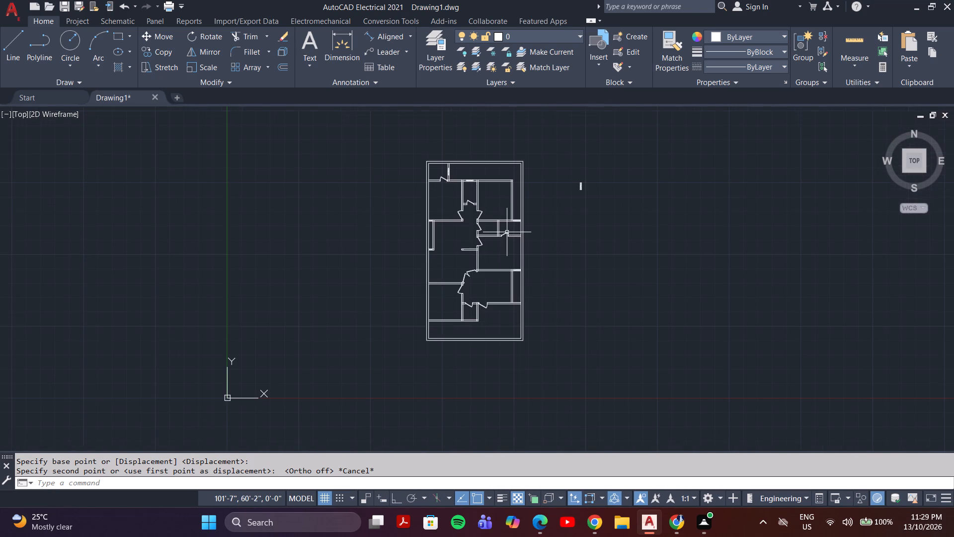
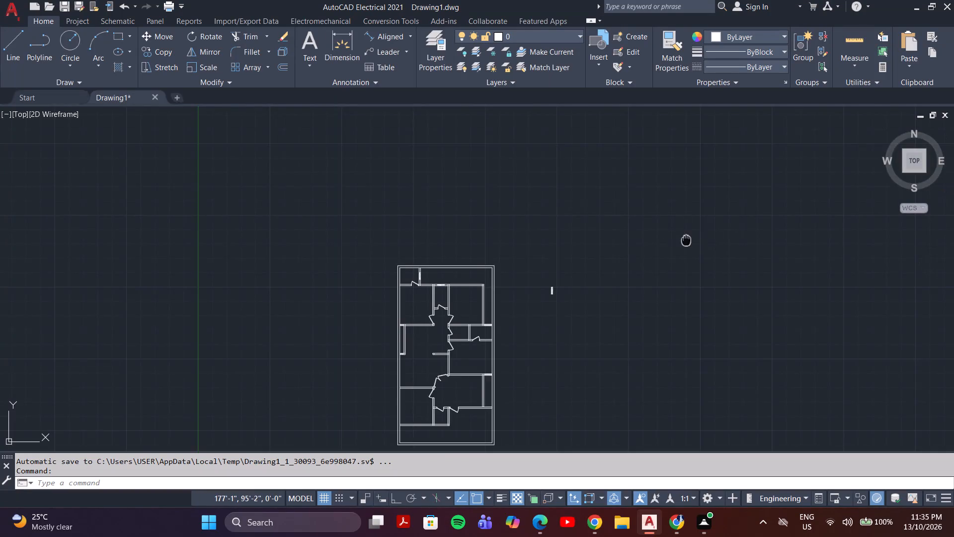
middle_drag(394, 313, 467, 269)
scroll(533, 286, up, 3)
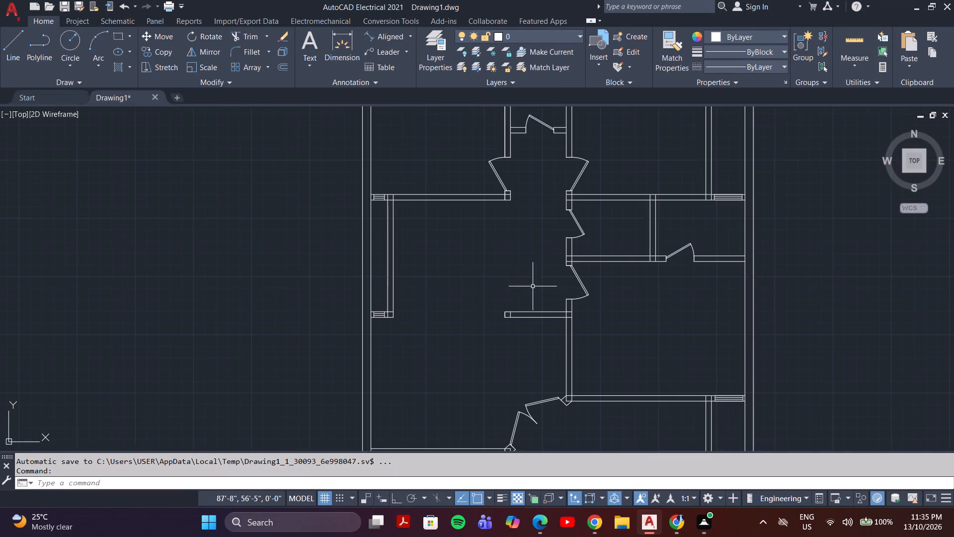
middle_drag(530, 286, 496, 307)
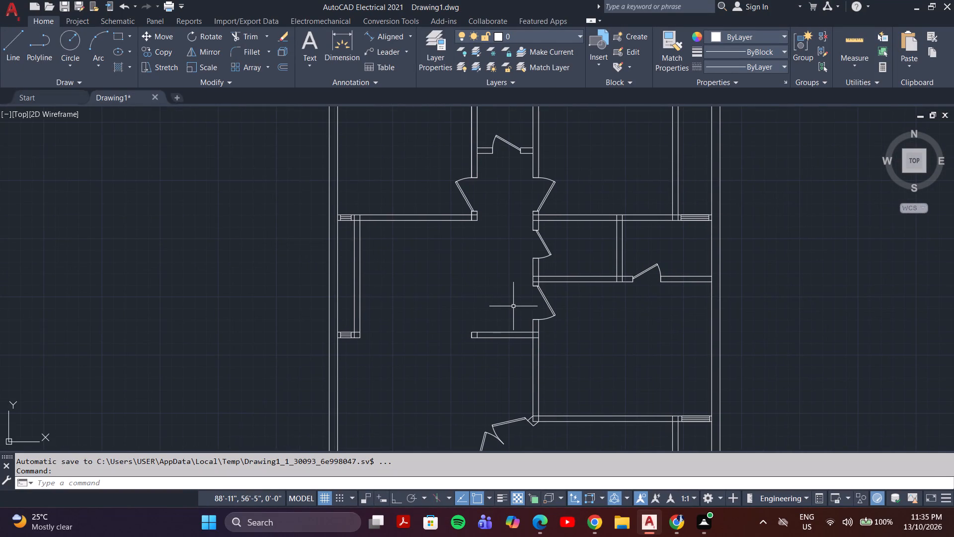
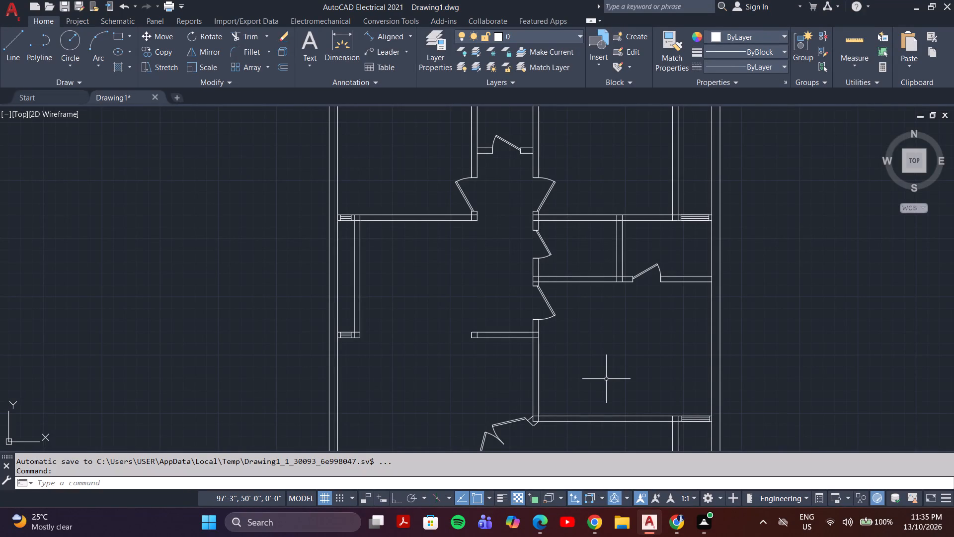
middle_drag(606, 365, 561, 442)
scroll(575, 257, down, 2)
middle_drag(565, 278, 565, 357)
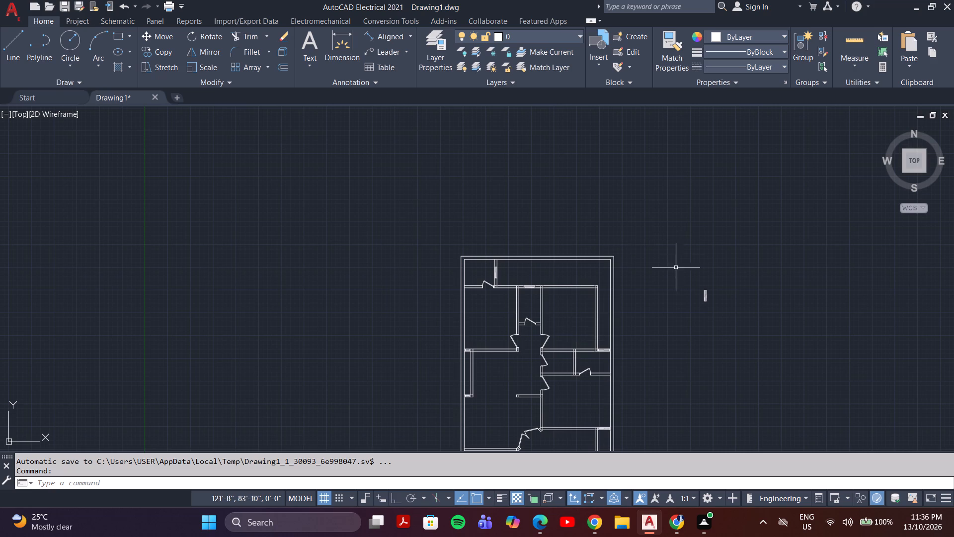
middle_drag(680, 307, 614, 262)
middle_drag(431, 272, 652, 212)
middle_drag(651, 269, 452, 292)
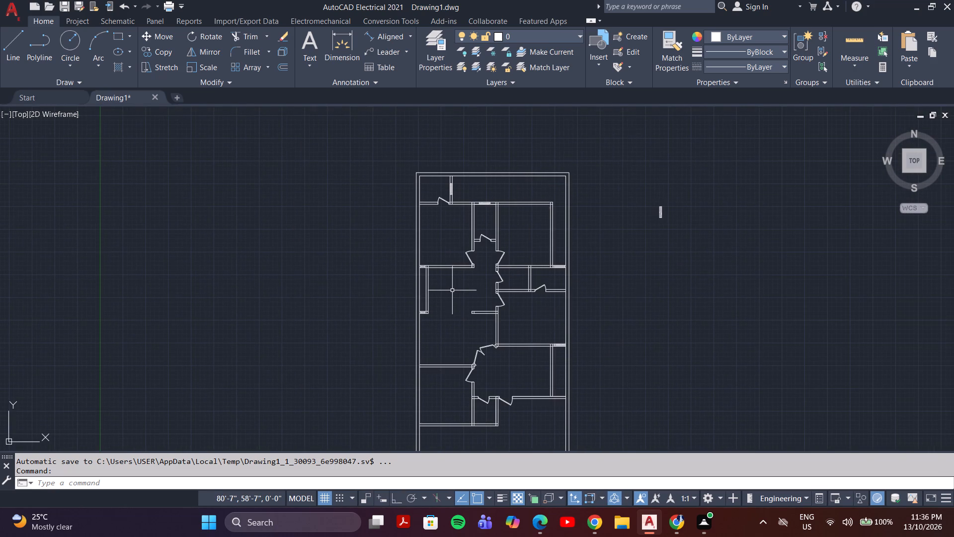
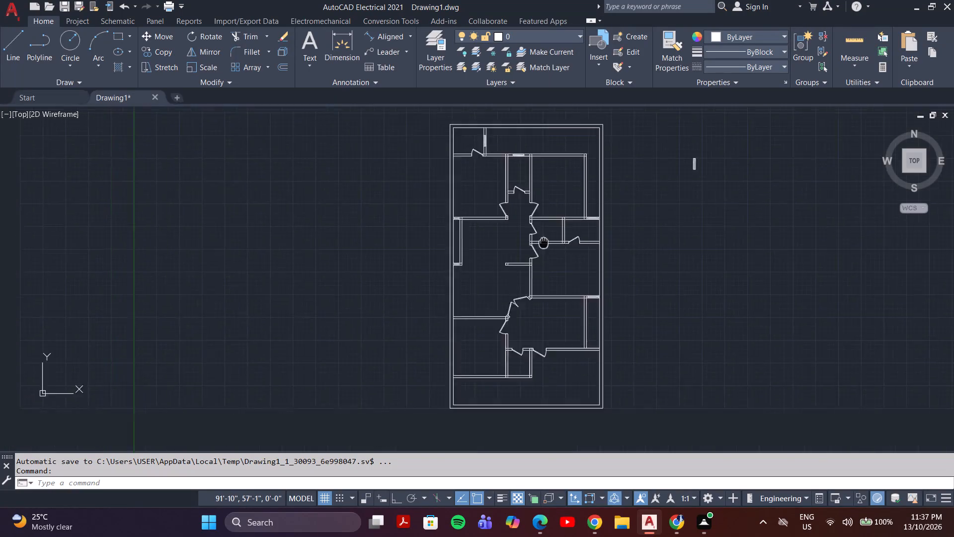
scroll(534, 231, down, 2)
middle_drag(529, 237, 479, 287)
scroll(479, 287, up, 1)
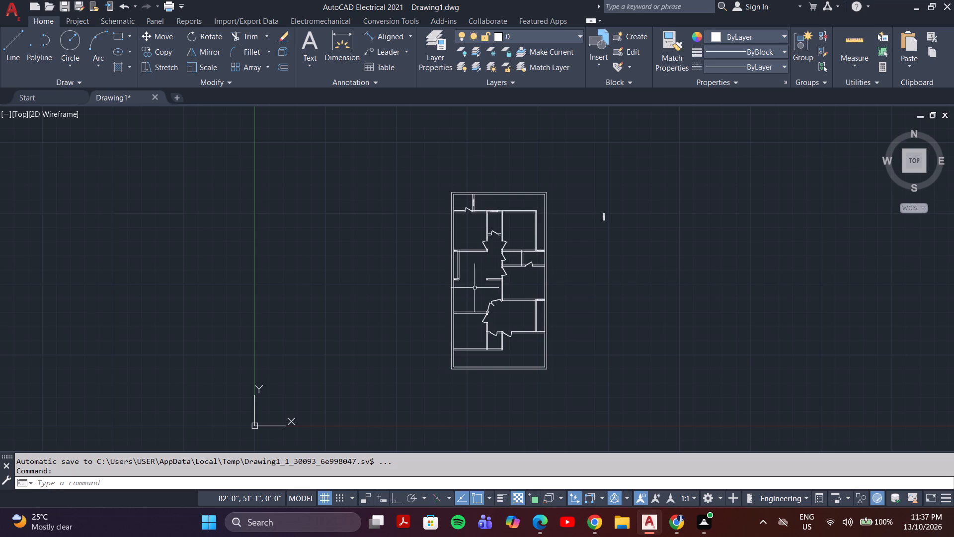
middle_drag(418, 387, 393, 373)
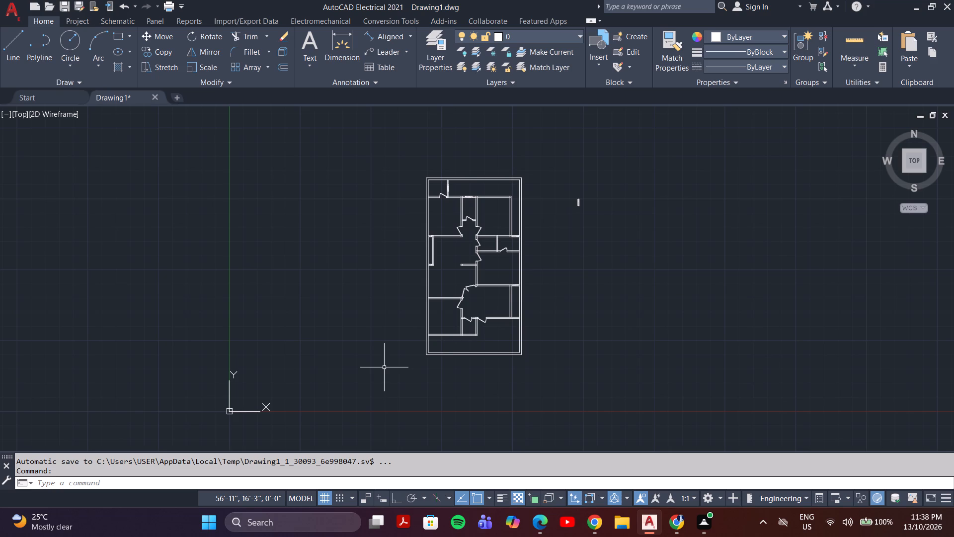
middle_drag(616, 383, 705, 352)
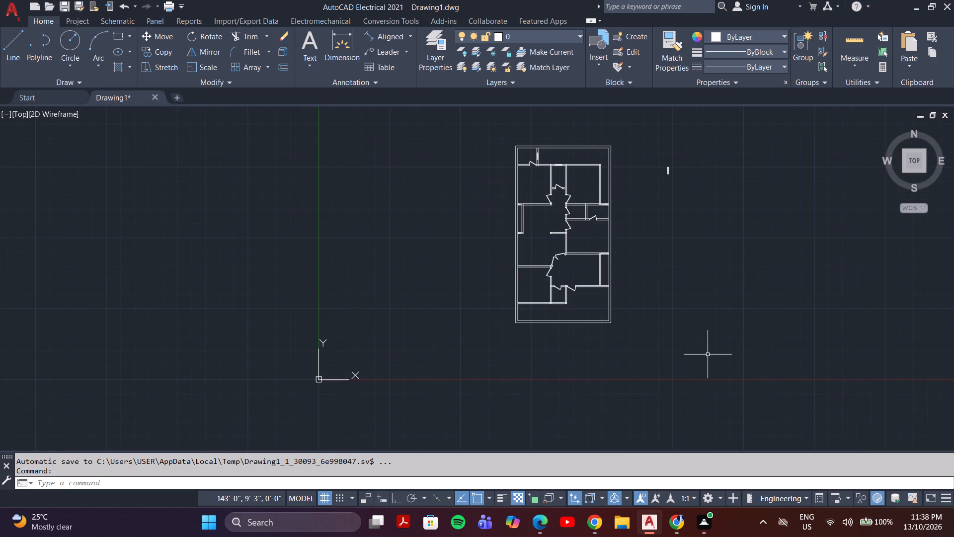
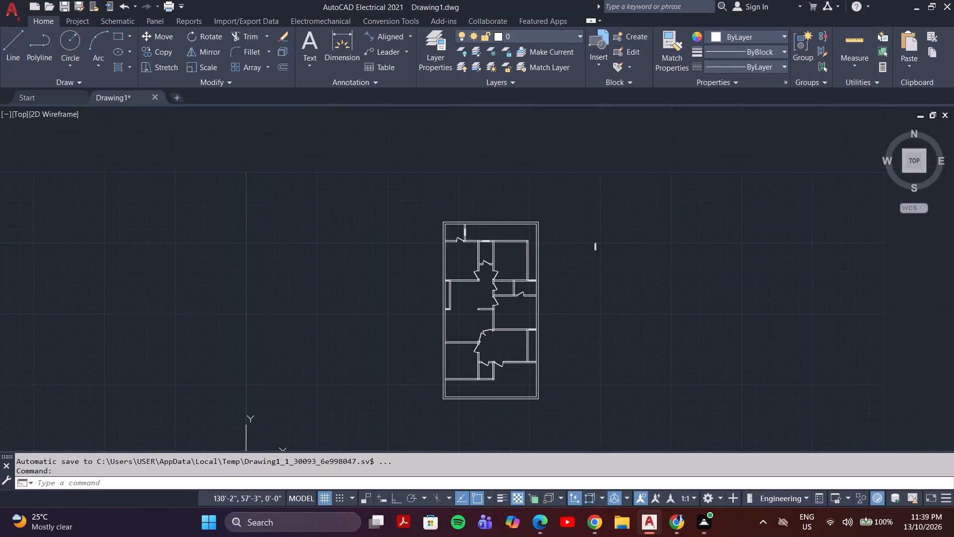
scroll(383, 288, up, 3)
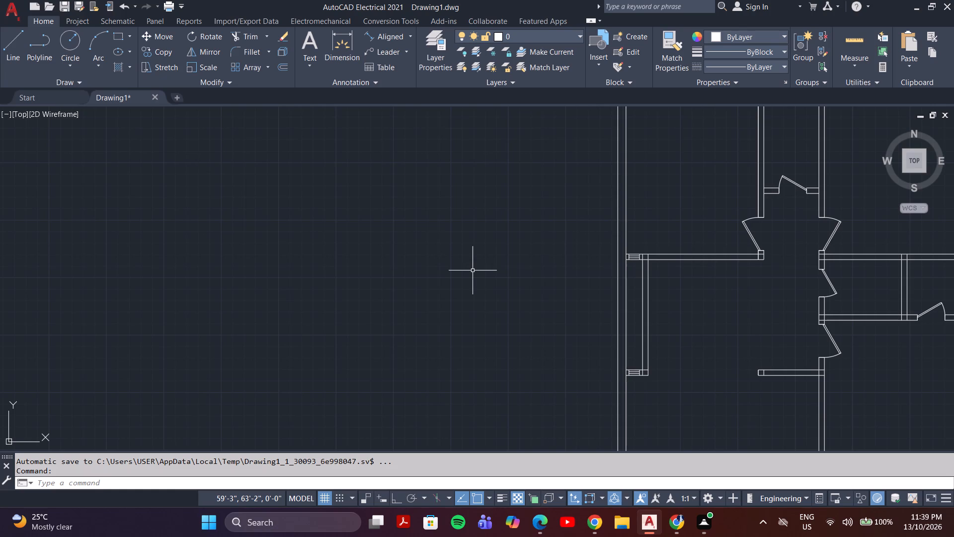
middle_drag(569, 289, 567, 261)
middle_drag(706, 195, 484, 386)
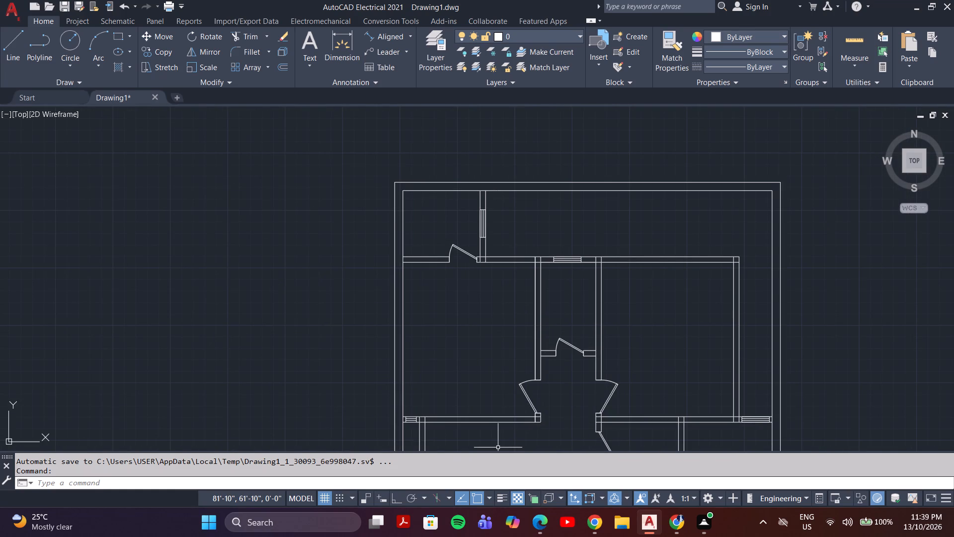
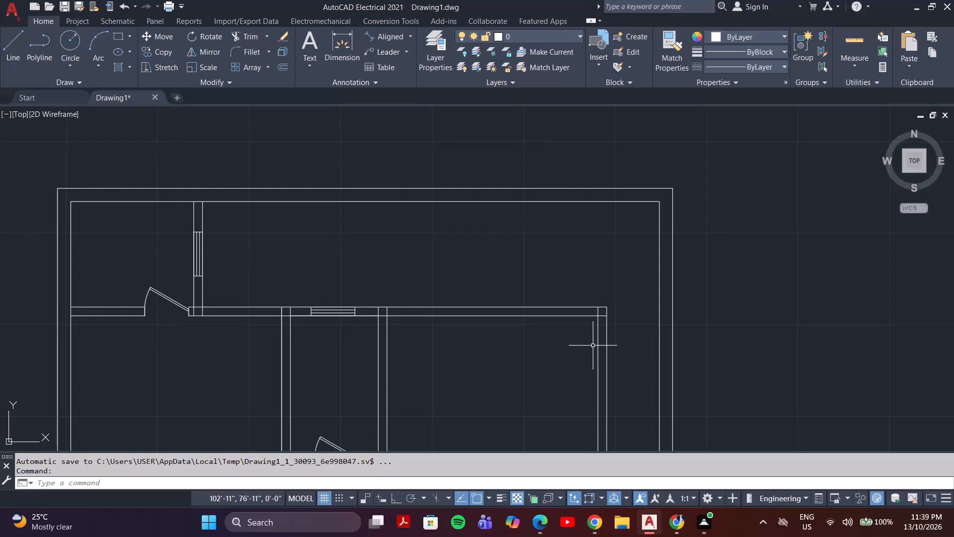
Examine the interior rooms and walls of the house floor plan for places that still lack a window.
middle_drag(647, 286, 659, 274)
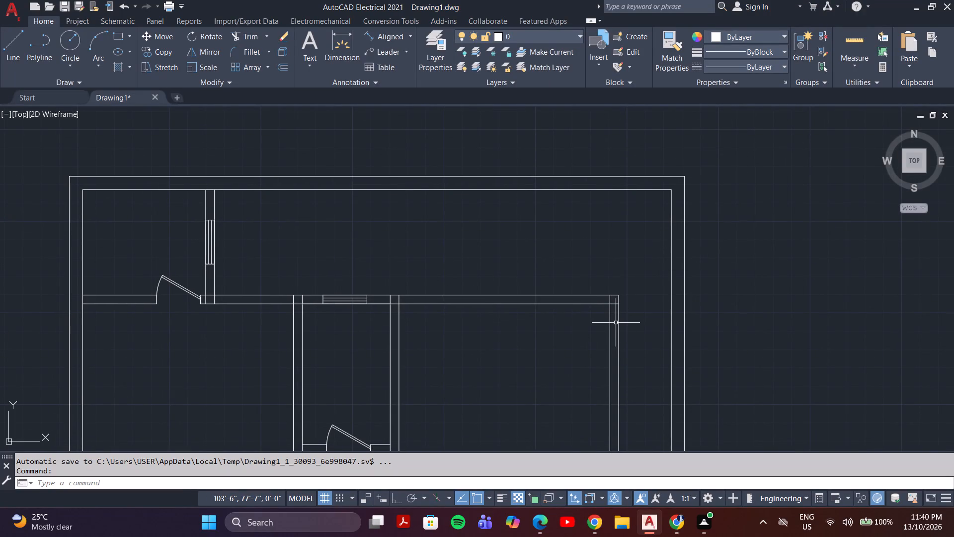
middle_drag(581, 332, 613, 254)
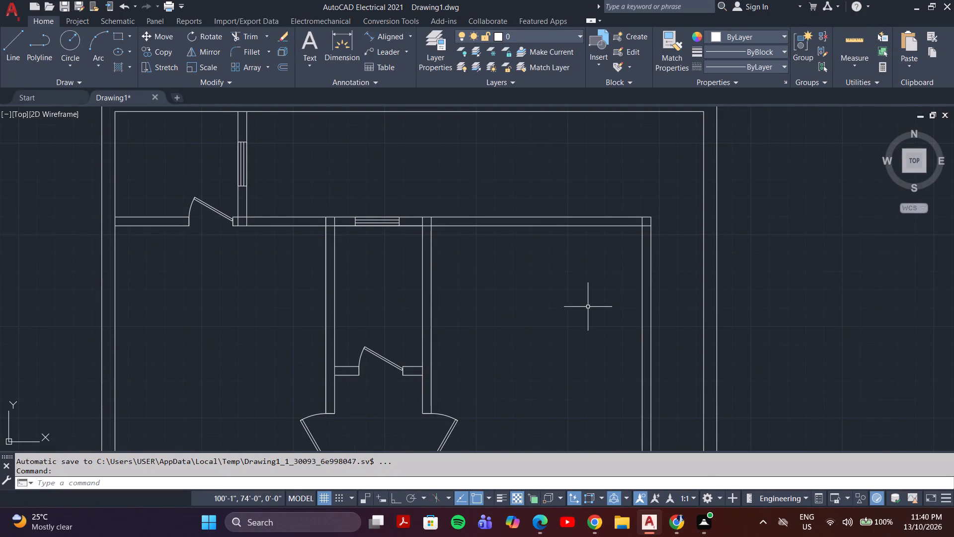
middle_drag(587, 308, 591, 230)
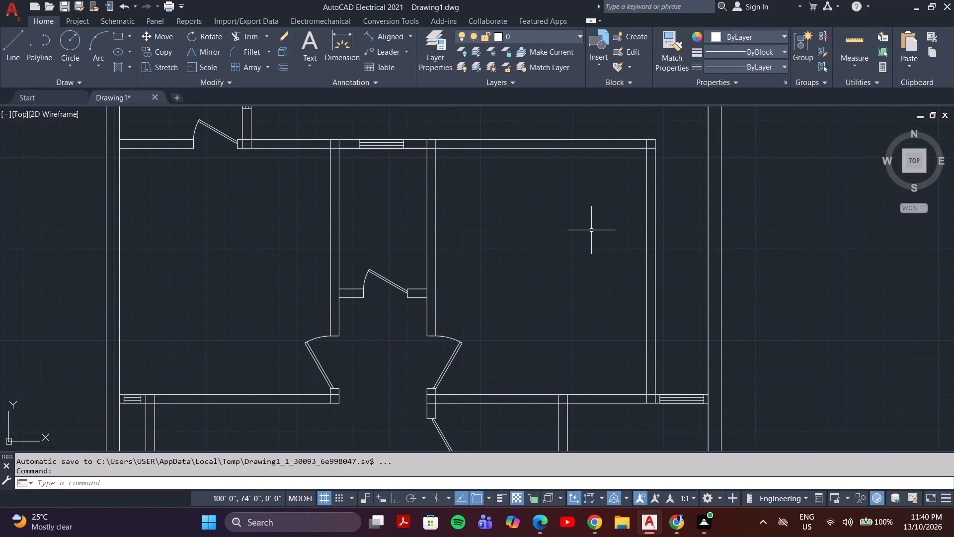
middle_drag(551, 280, 565, 208)
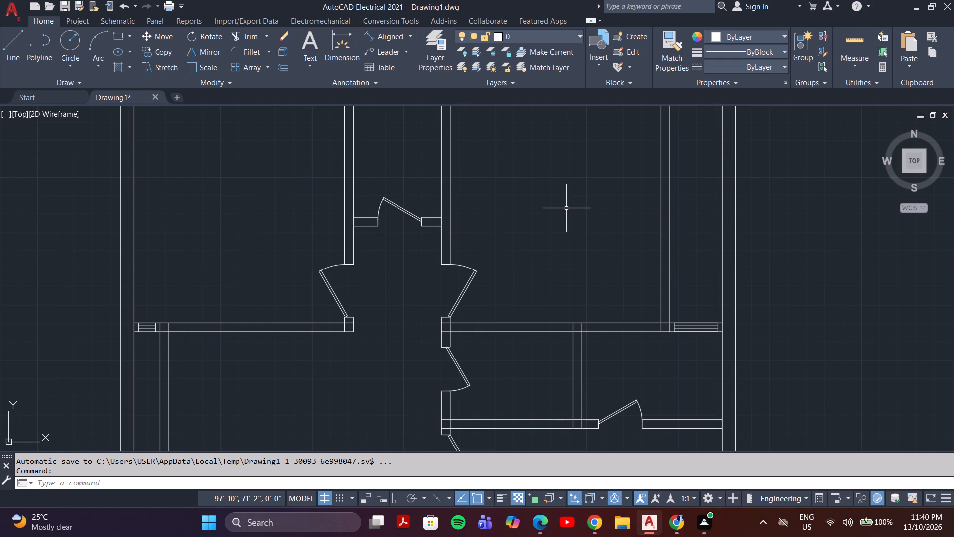
middle_drag(556, 226, 575, 219)
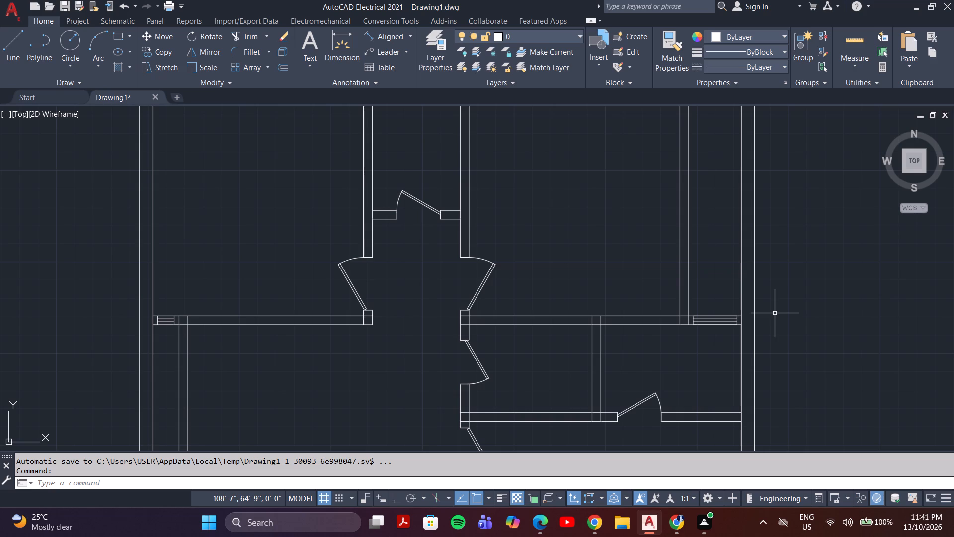
middle_drag(438, 311, 434, 422)
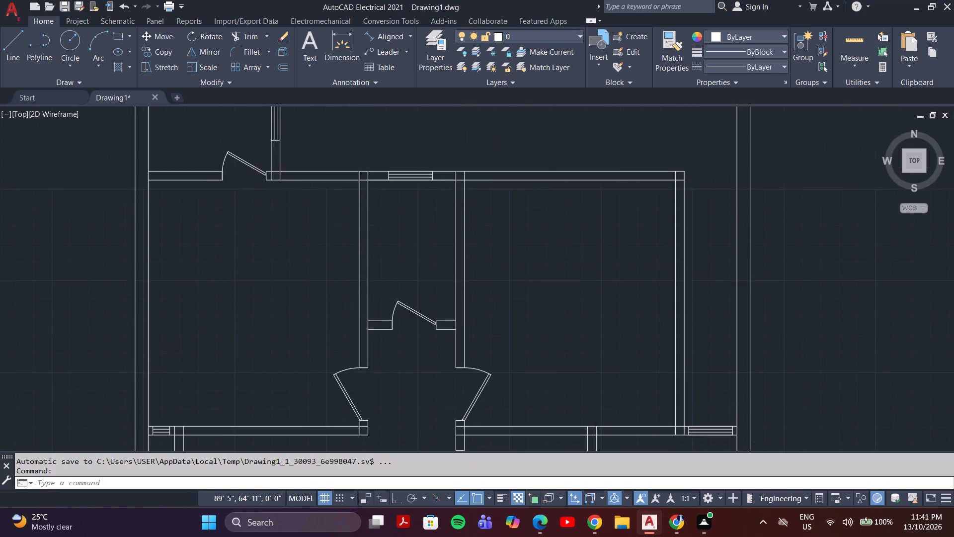
scroll(431, 383, down, 2)
middle_drag(443, 375, 491, 318)
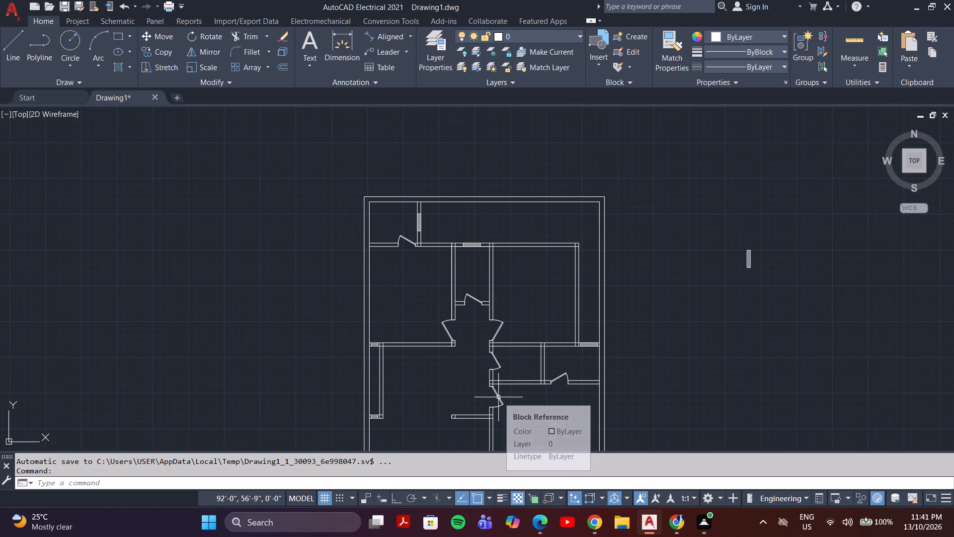
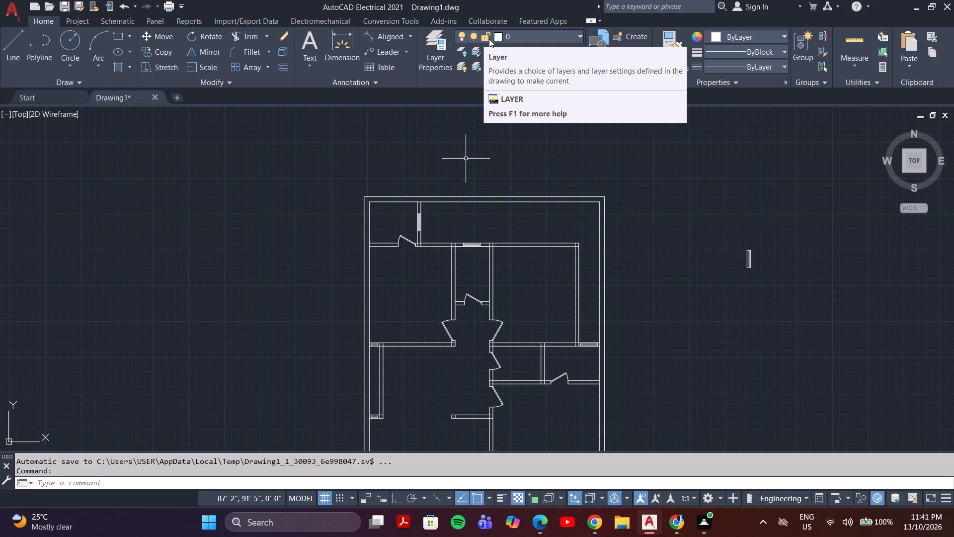
Review the floor plan from the top rooms down to the middle rooms for walls that still lack a window.
middle_drag(489, 39, 505, 6)
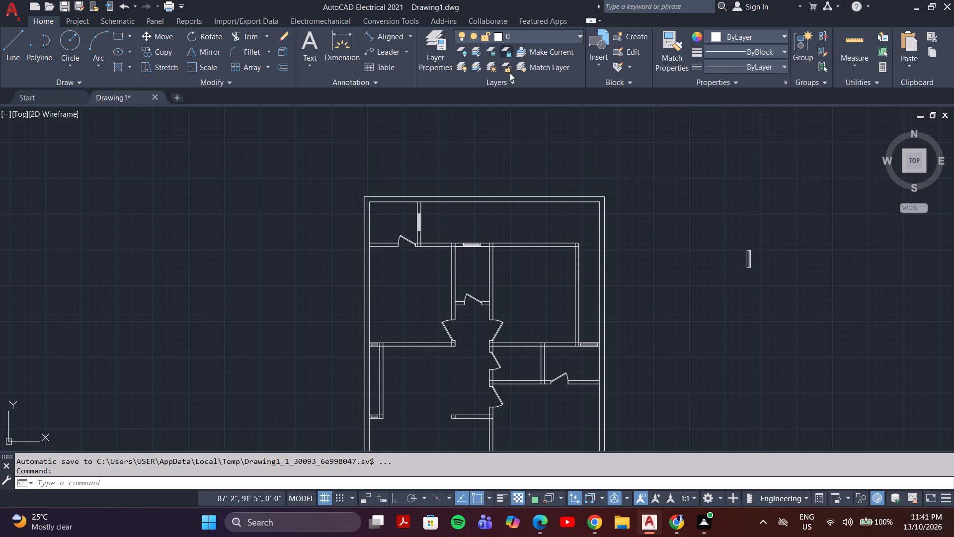
middle_drag(507, 124, 543, 79)
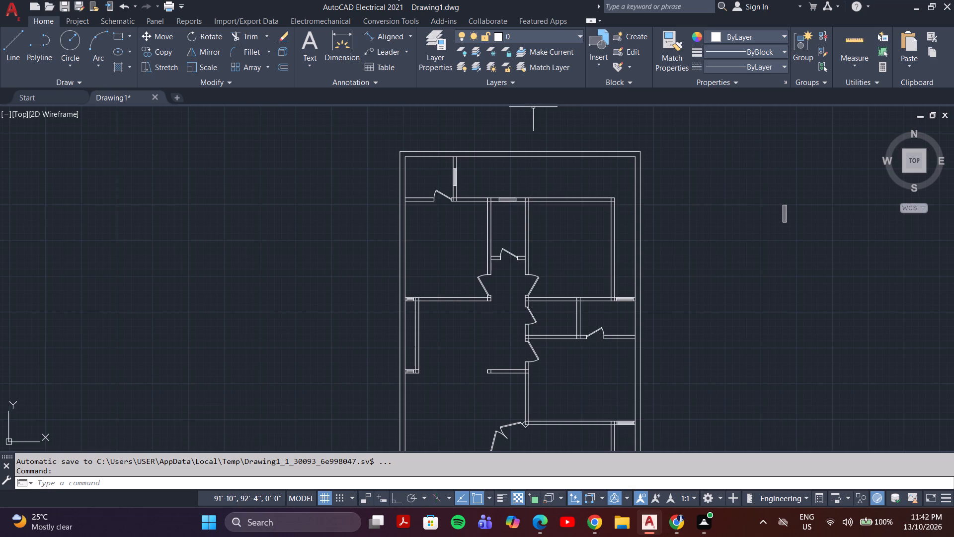
middle_drag(442, 279, 472, 227)
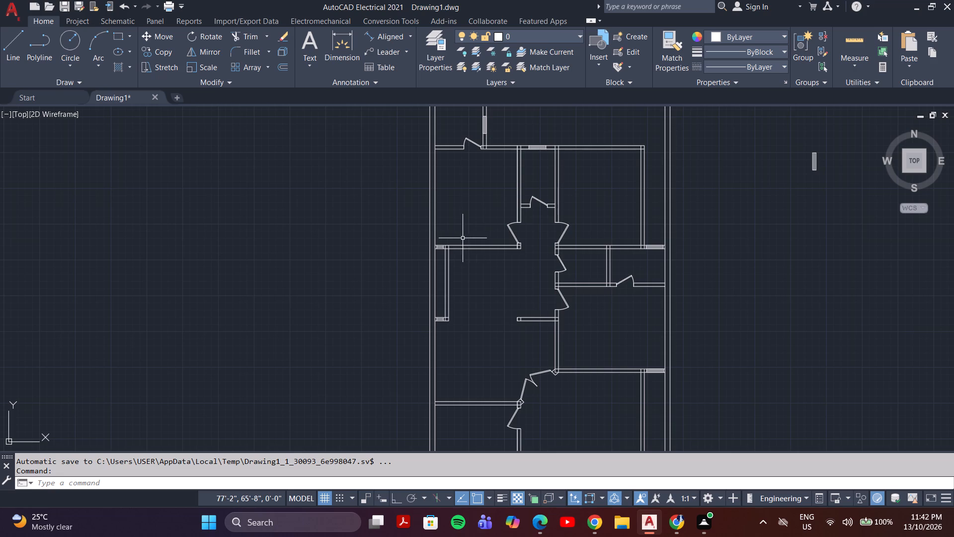
middle_drag(786, 324, 659, 343)
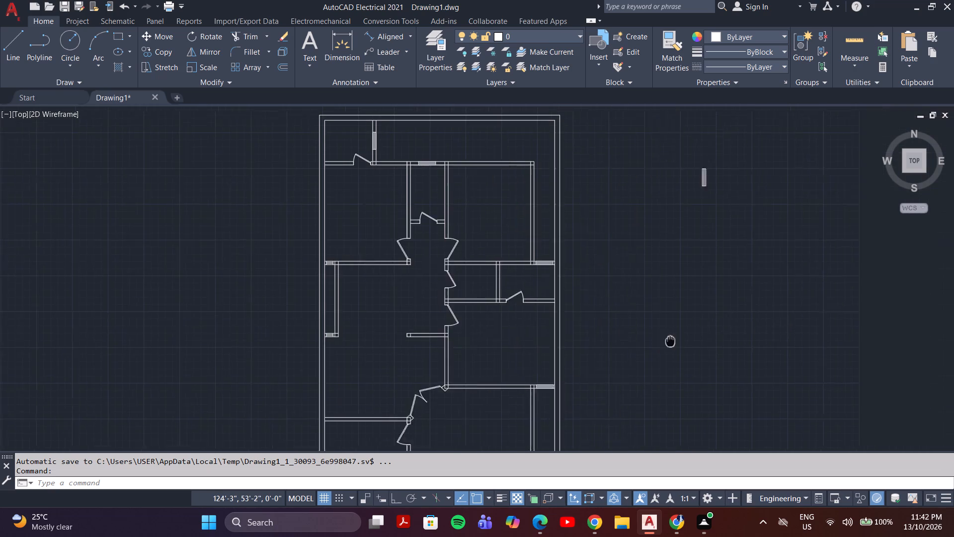
middle_drag(659, 343, 659, 343)
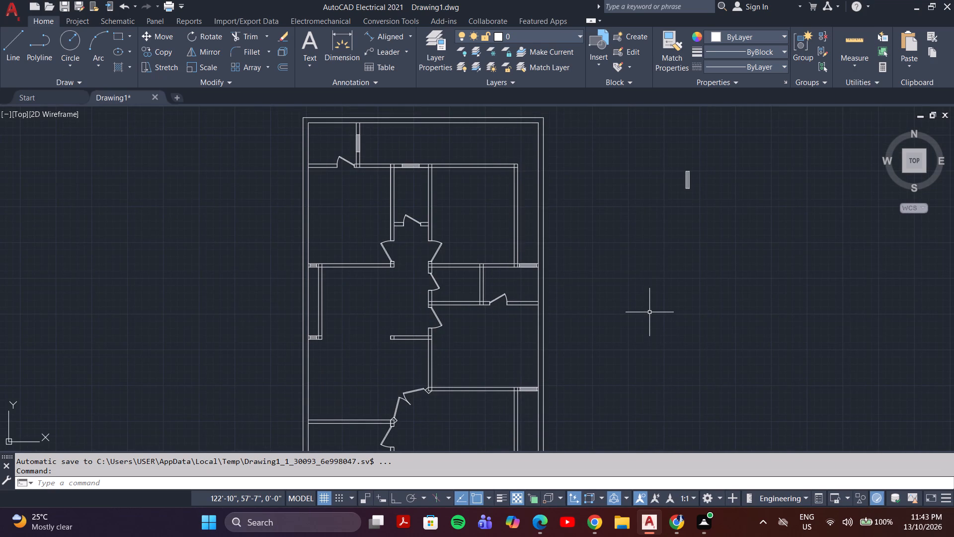
middle_drag(648, 304, 670, 278)
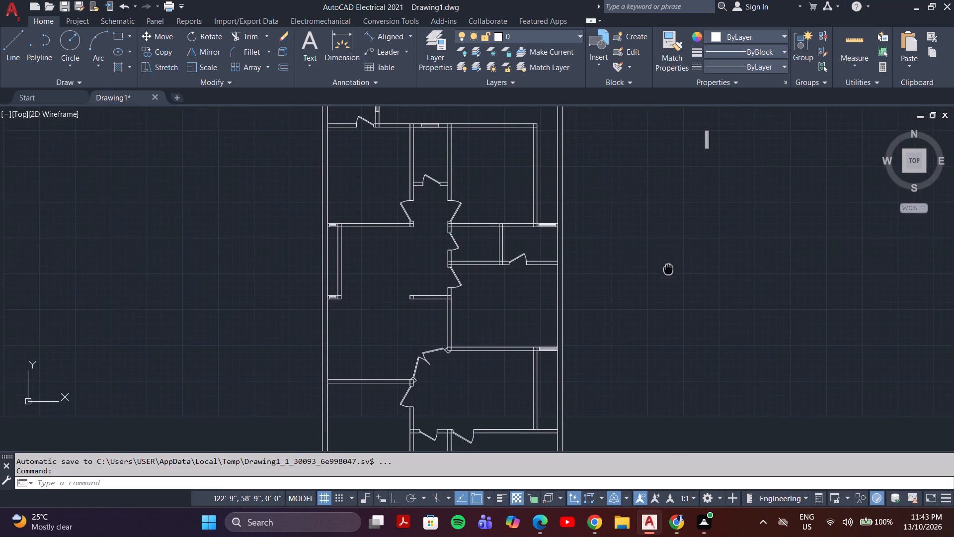
middle_drag(670, 278, 674, 312)
middle_drag(636, 265, 669, 322)
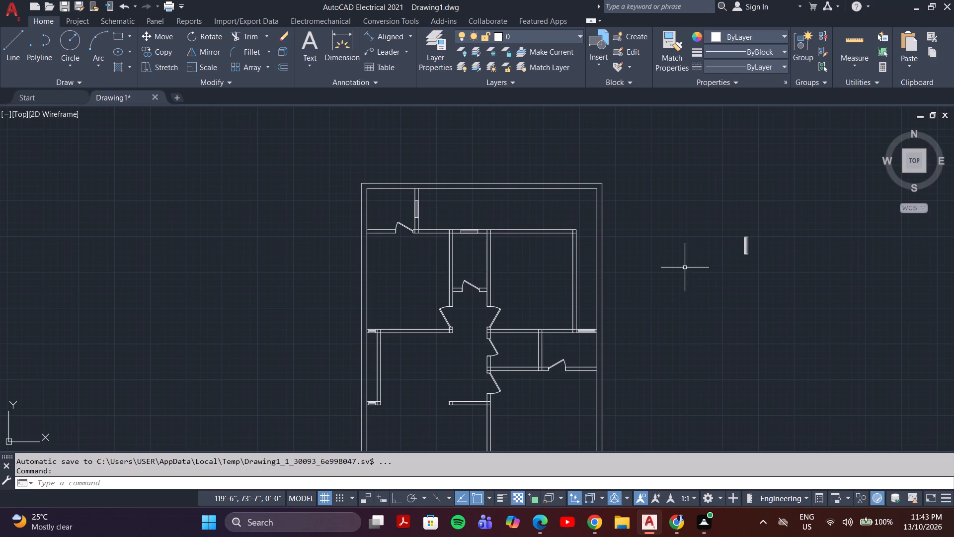
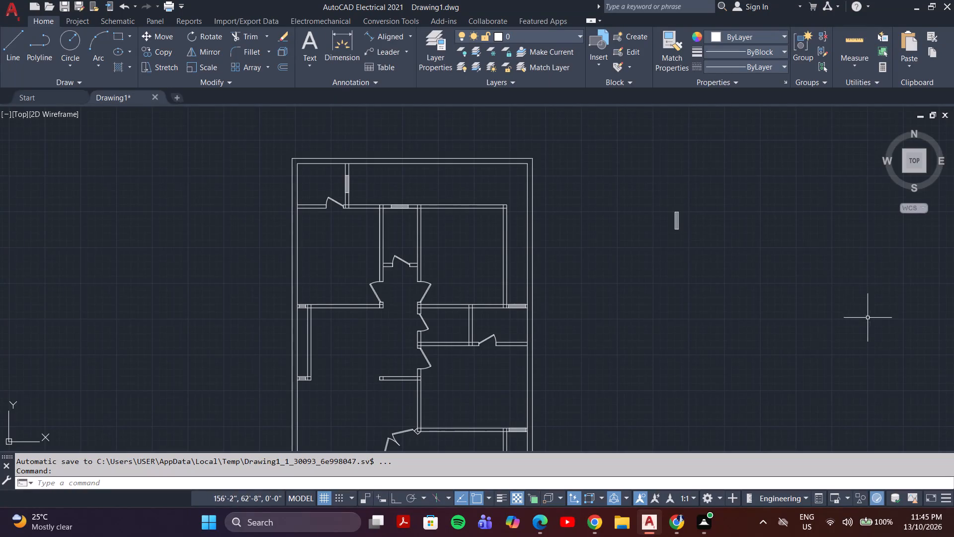
Move the spare window outside the floor plan to a wall that still lacks one.
middle_drag(873, 311, 775, 303)
key(space)
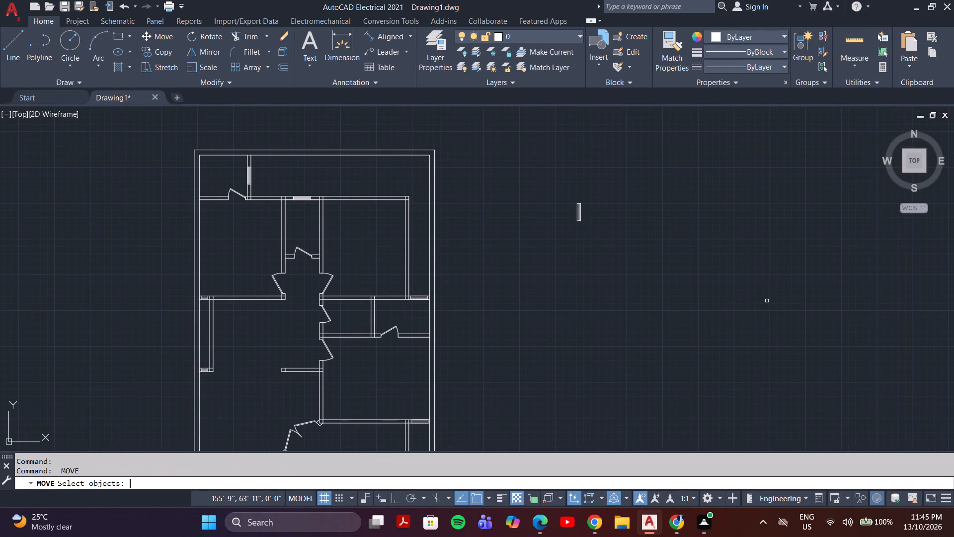
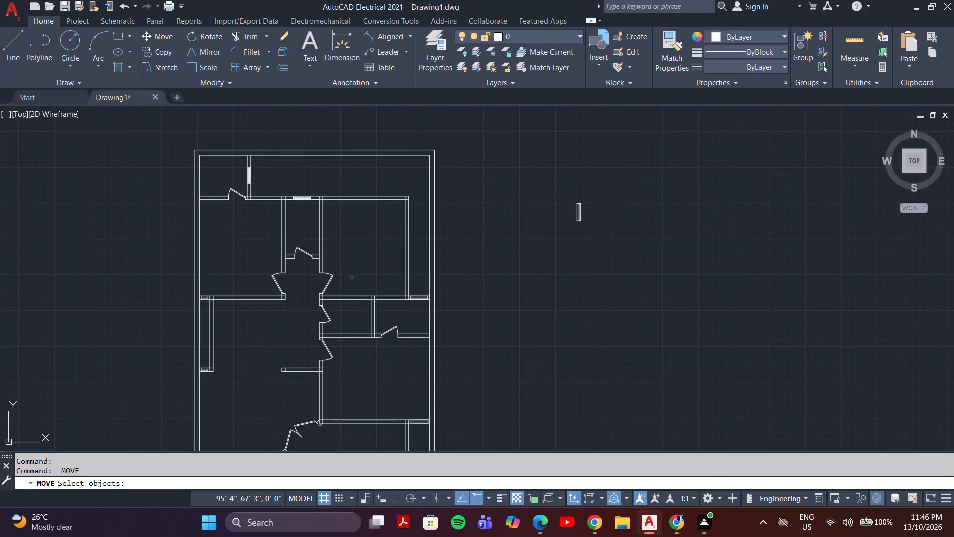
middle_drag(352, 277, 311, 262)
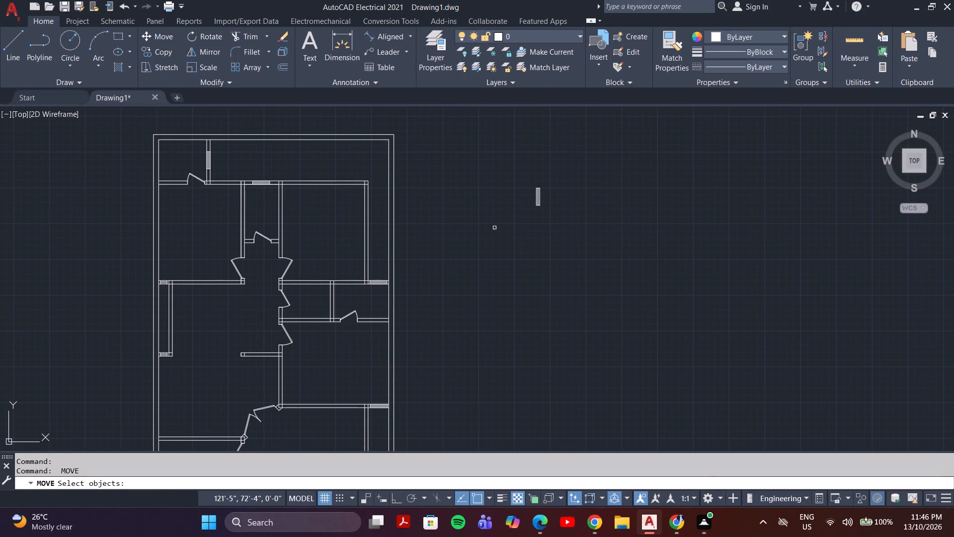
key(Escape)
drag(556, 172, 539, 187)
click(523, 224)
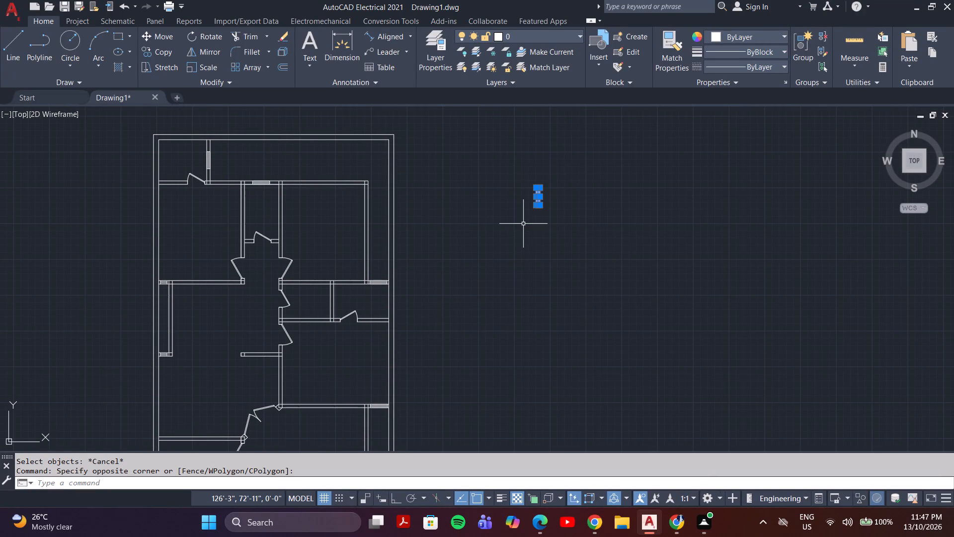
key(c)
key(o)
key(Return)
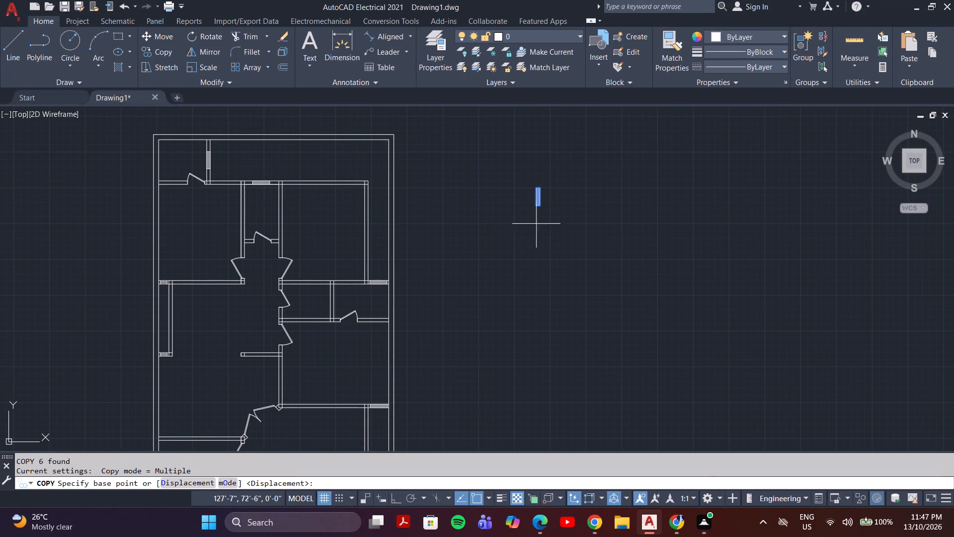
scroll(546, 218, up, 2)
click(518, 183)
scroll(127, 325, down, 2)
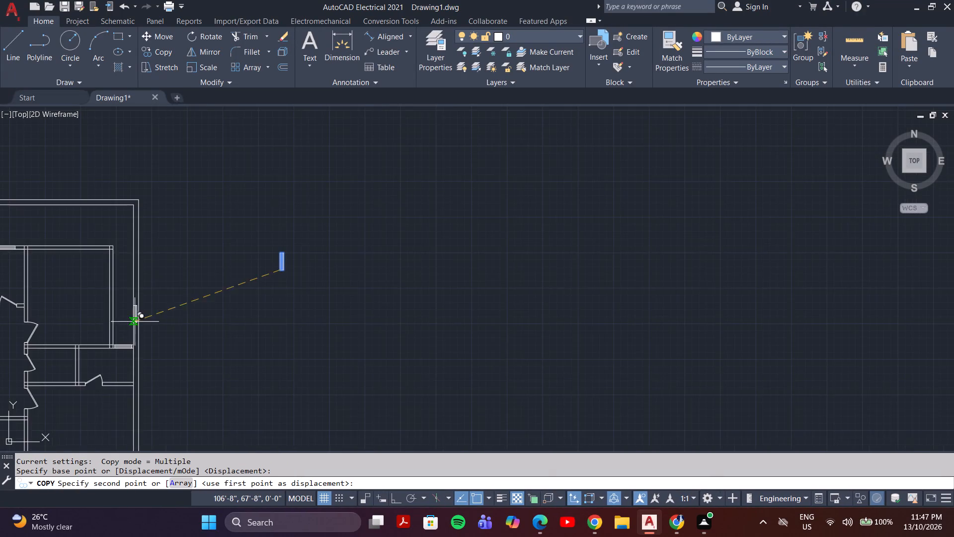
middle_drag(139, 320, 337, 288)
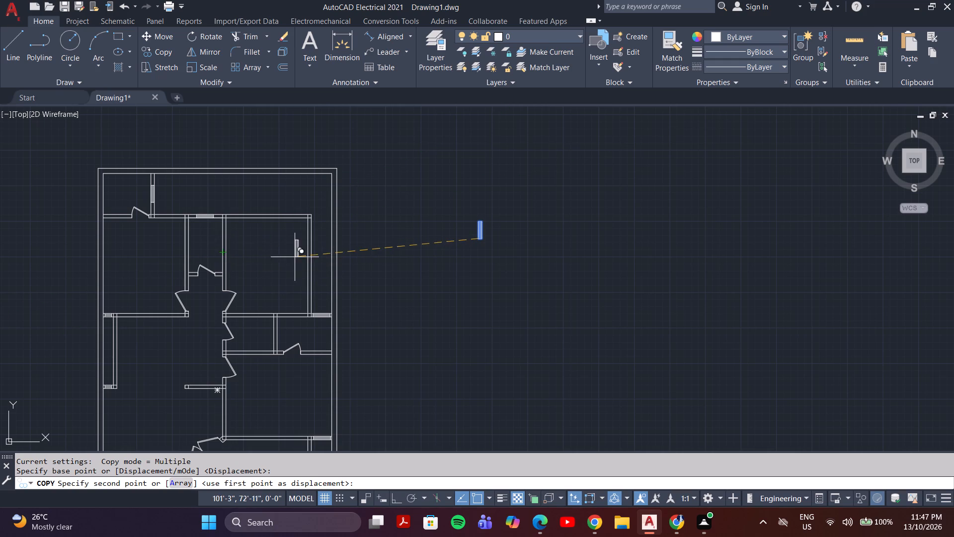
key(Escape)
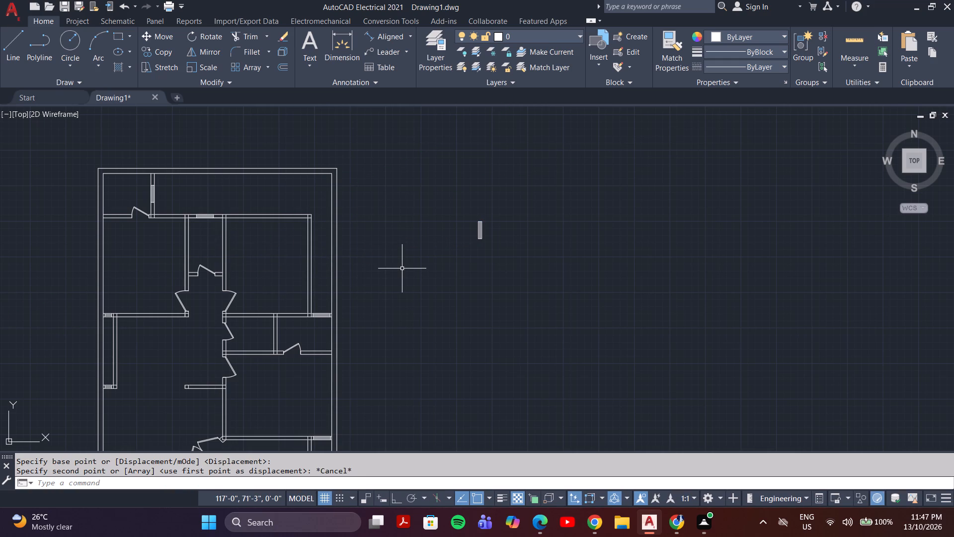
Draw a horizontal rectangle 5' long and 6" wide outside the floor plan, below the spare window.
text(rec)
key(Return)
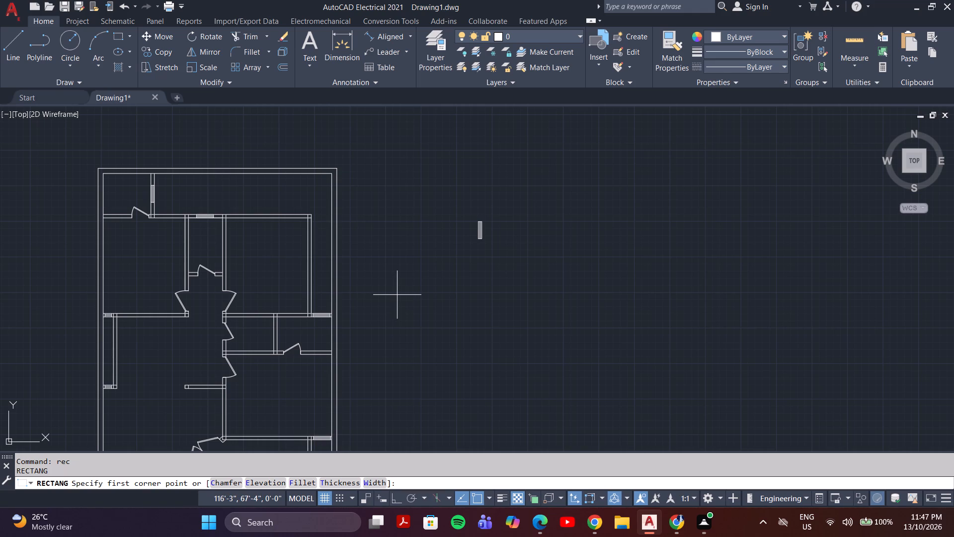
key(d)
key(Return)
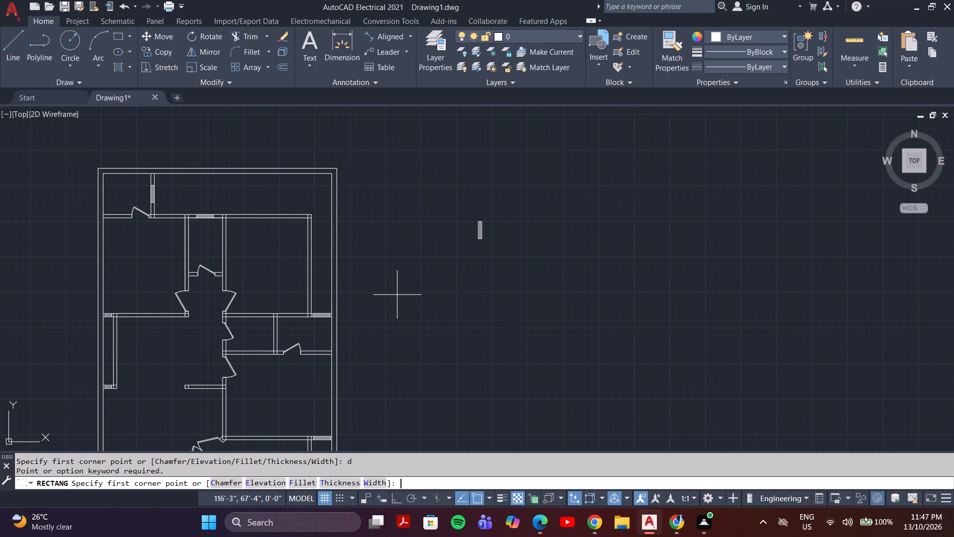
click(443, 283)
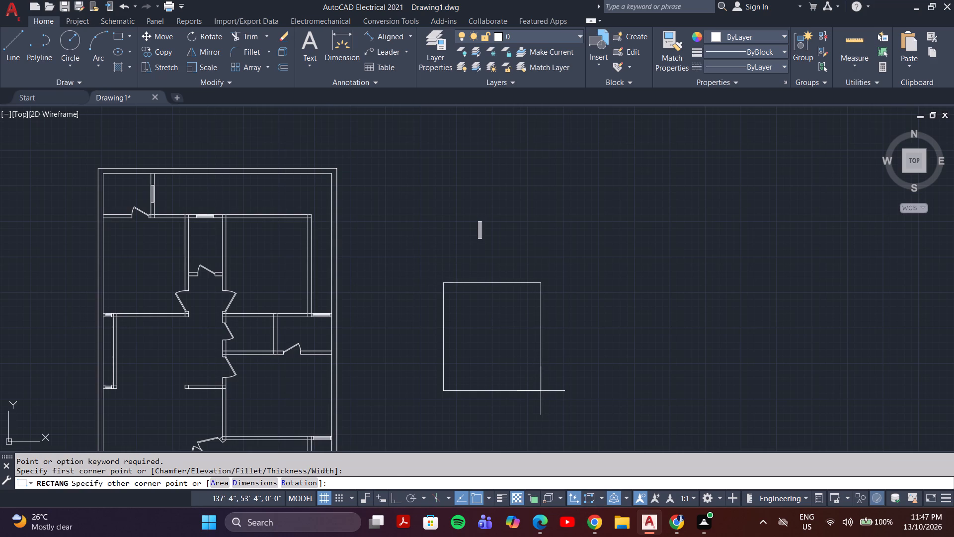
key(d)
key(Return)
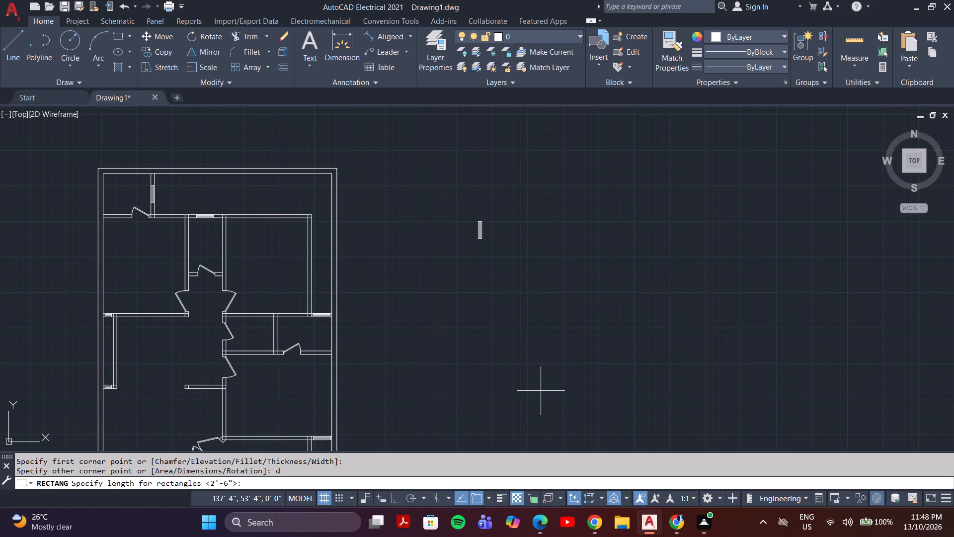
key(6)
key(shift+quotedbl)
text(5')
key(Return)
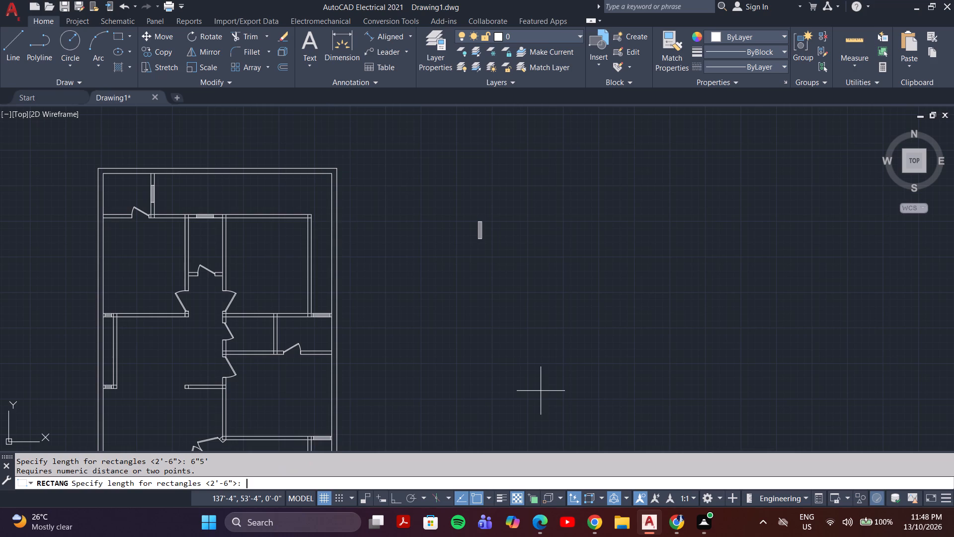
text(5')
key(Return)
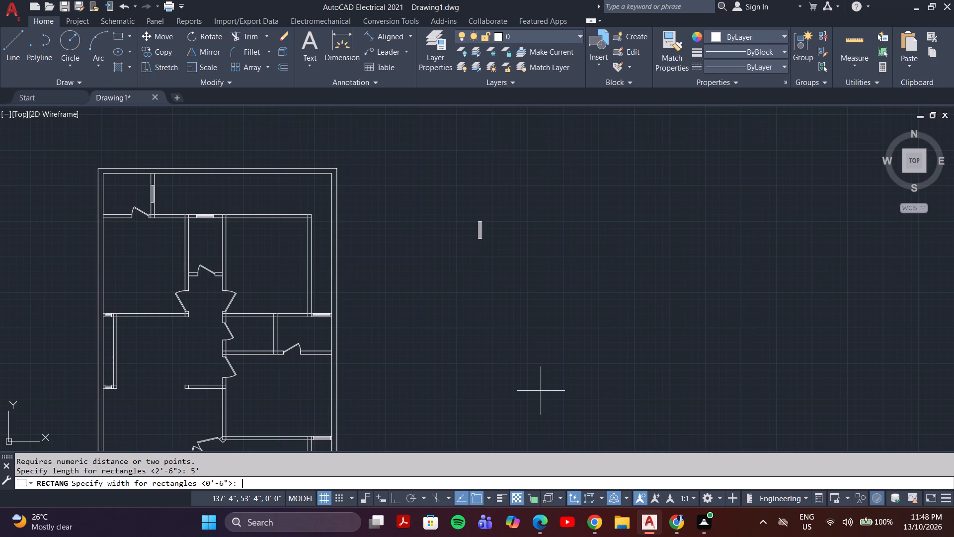
text(6")
key(Return)
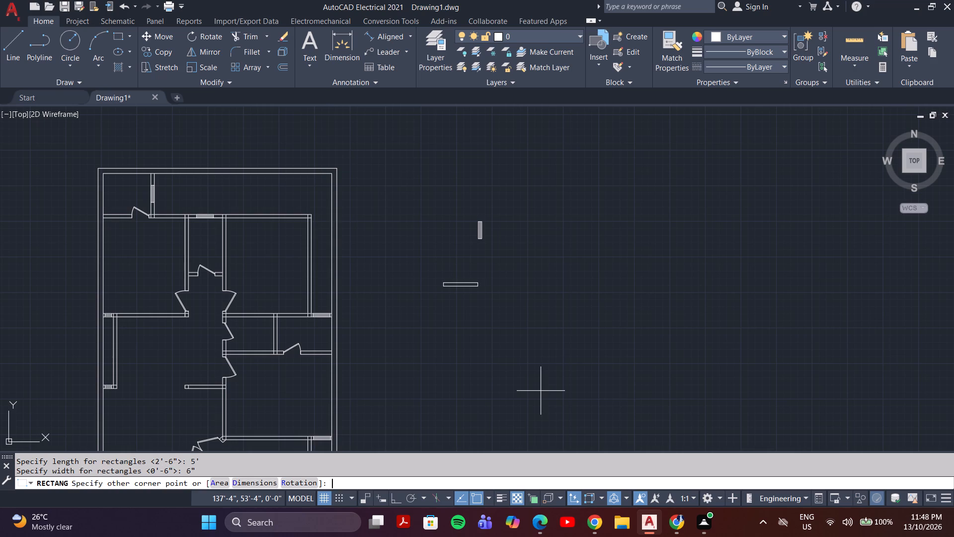
click(460, 338)
Copy the 5' by 6" rectangle by its upper-left corner into the plan's upper-right room, near the east wall.
drag(505, 271, 498, 271)
click(420, 315)
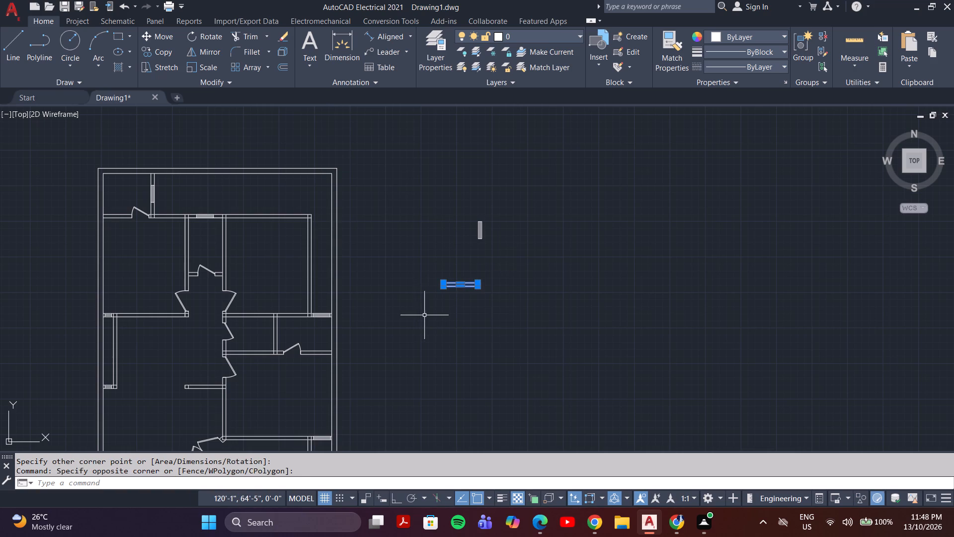
scroll(427, 315, up, 3)
middle_drag(428, 312, 405, 388)
scroll(422, 305, down, 2)
middle_drag(421, 304, 380, 353)
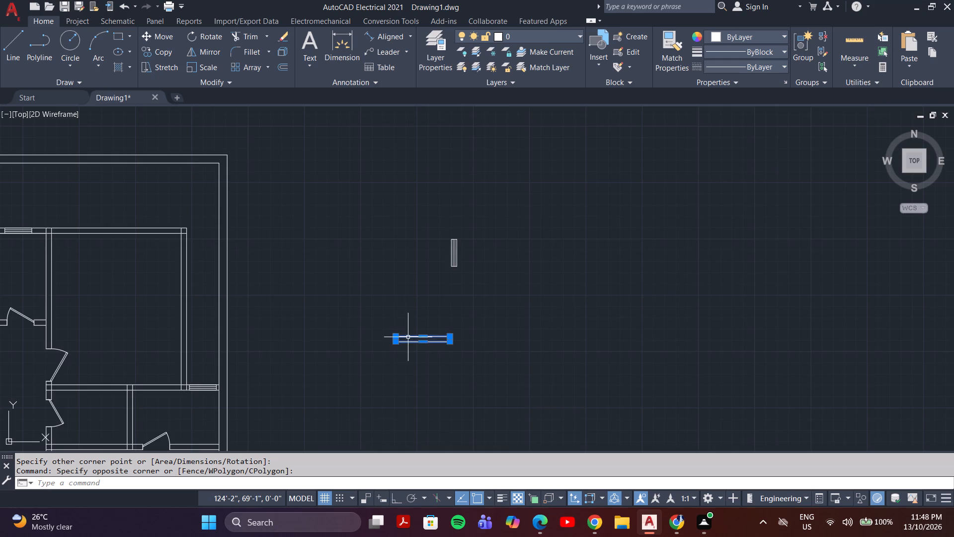
scroll(411, 334, up, 2)
scroll(408, 333, down, 2)
middle_drag(400, 337, 351, 383)
scroll(355, 376, up, 1)
middle_drag(356, 375, 351, 333)
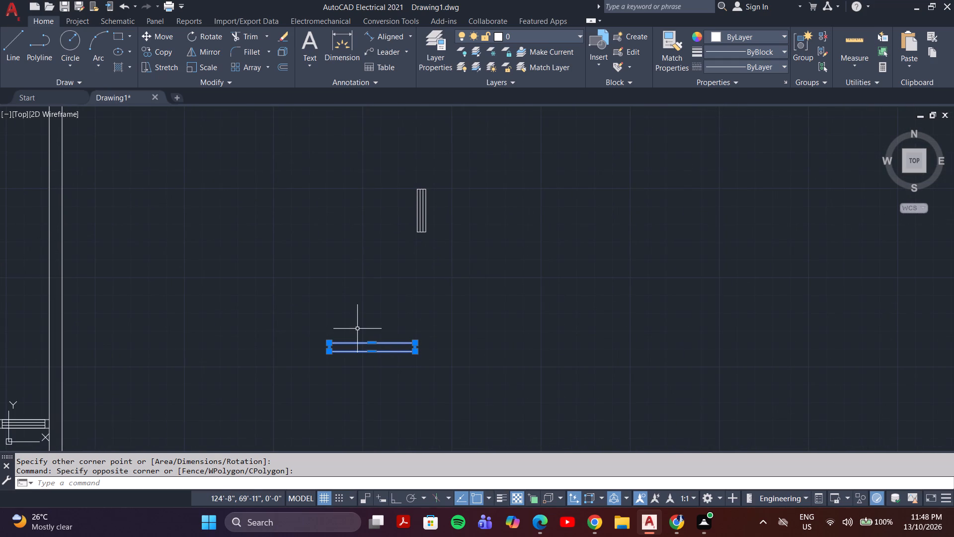
text(co)
key(Return)
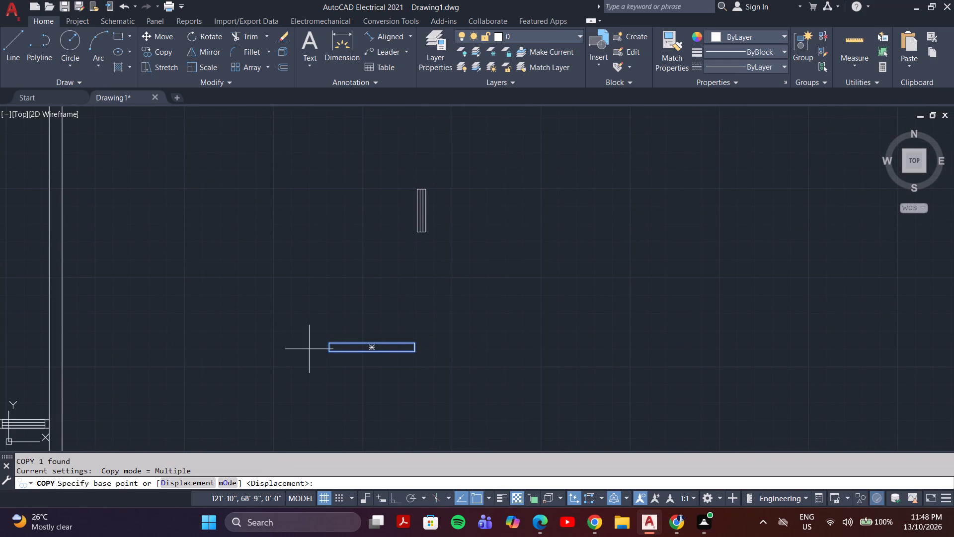
click(328, 344)
scroll(19, 319, down, 1)
middle_drag(56, 310, 190, 321)
middle_drag(129, 333, 219, 337)
scroll(196, 334, up, 3)
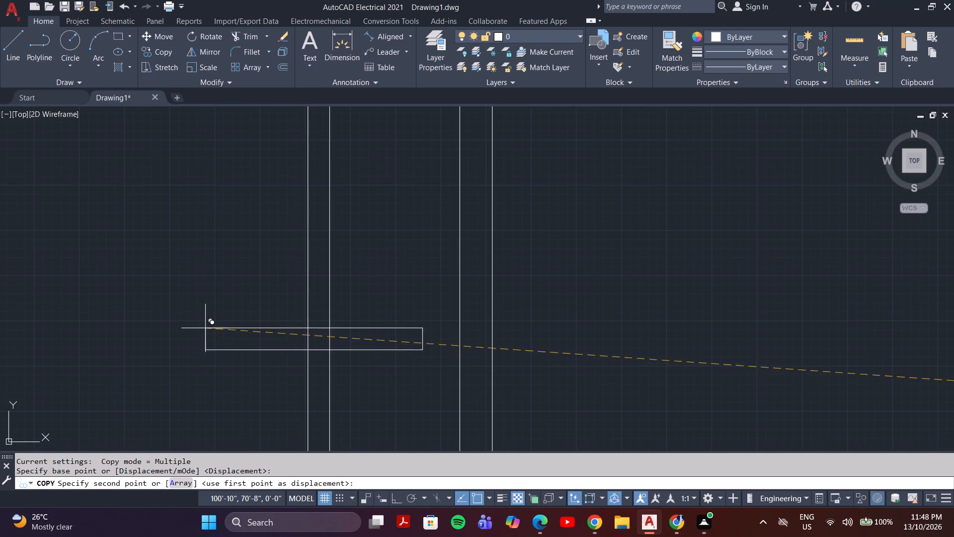
scroll(208, 327, down, 2)
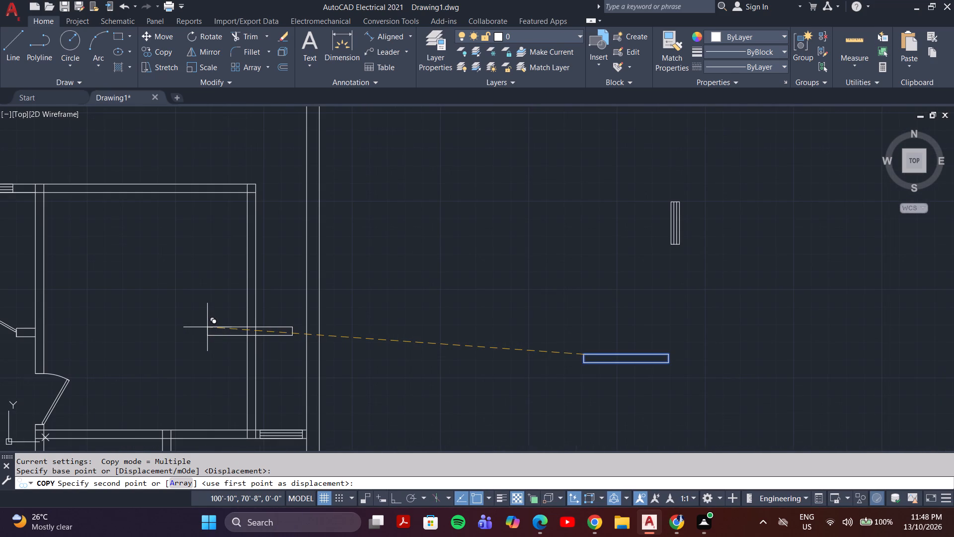
click(130, 324)
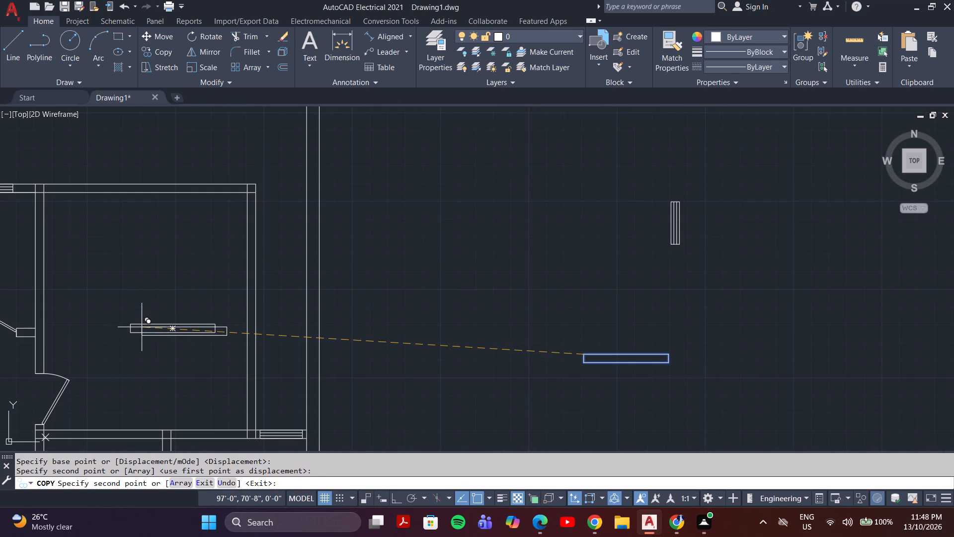
key(Escape)
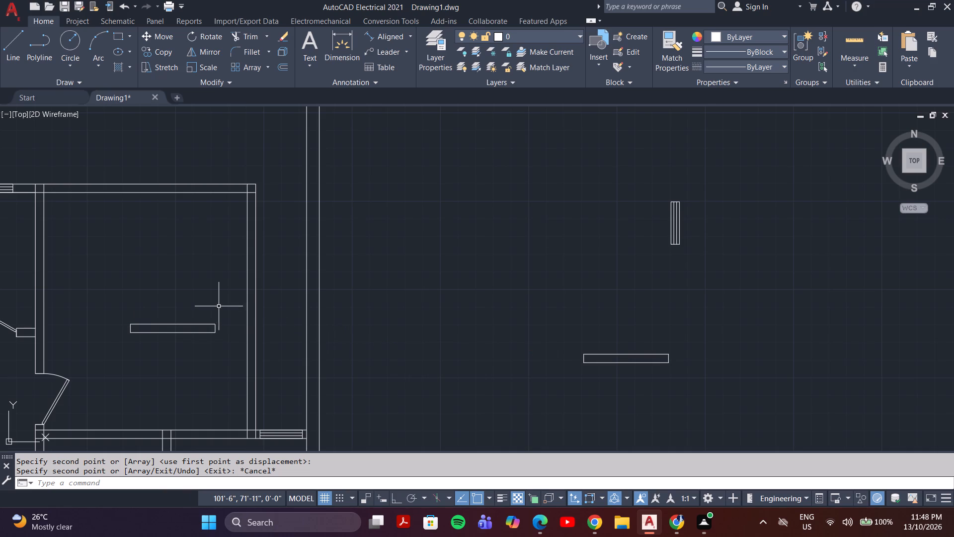
Rotate the copied rectangle in the upper-right room by 270° about its lower-right corner, with Ortho on.
click(213, 309)
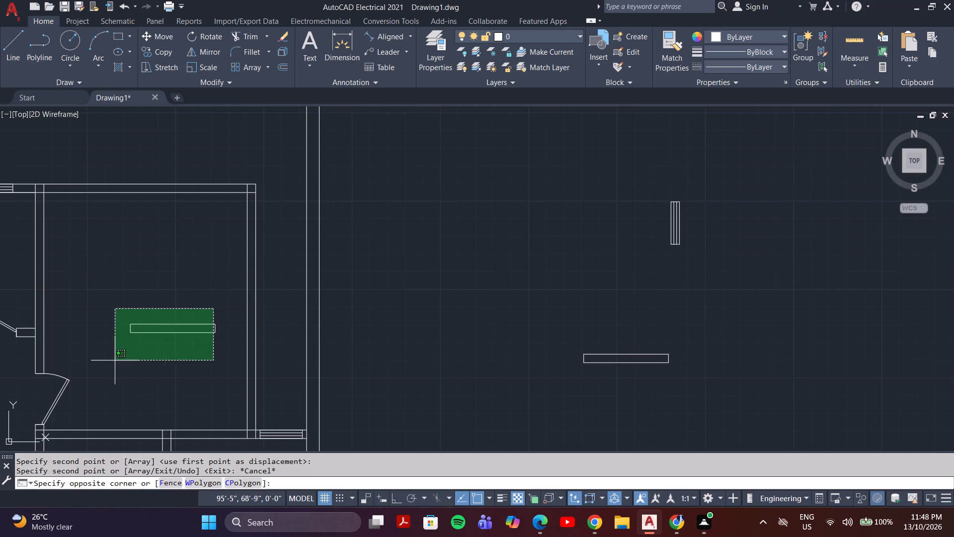
click(115, 360)
key(r)
key(o)
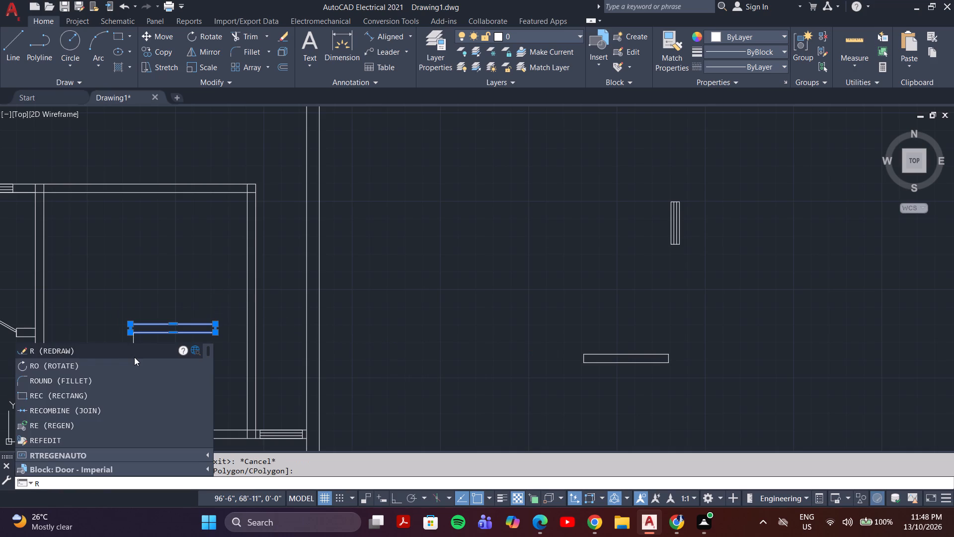
key(Return)
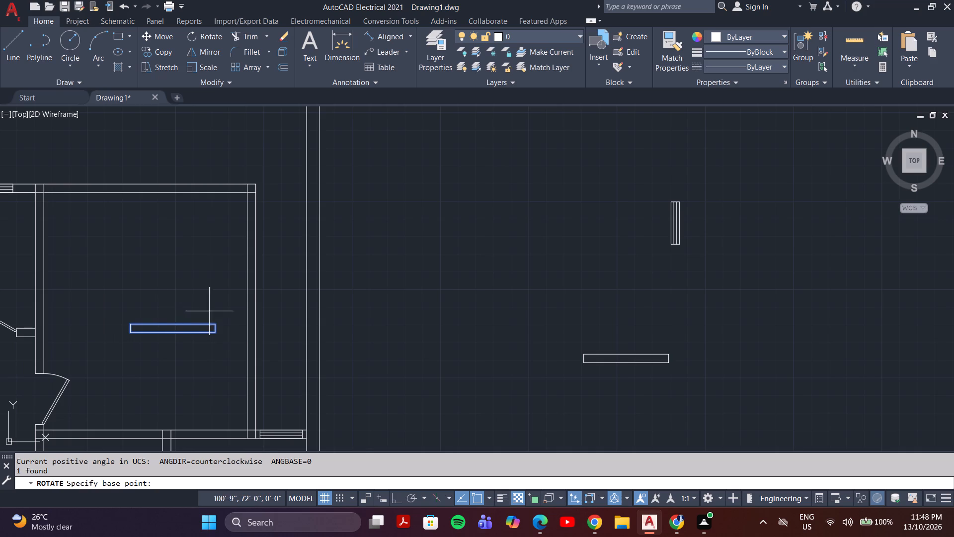
scroll(206, 336, up, 1)
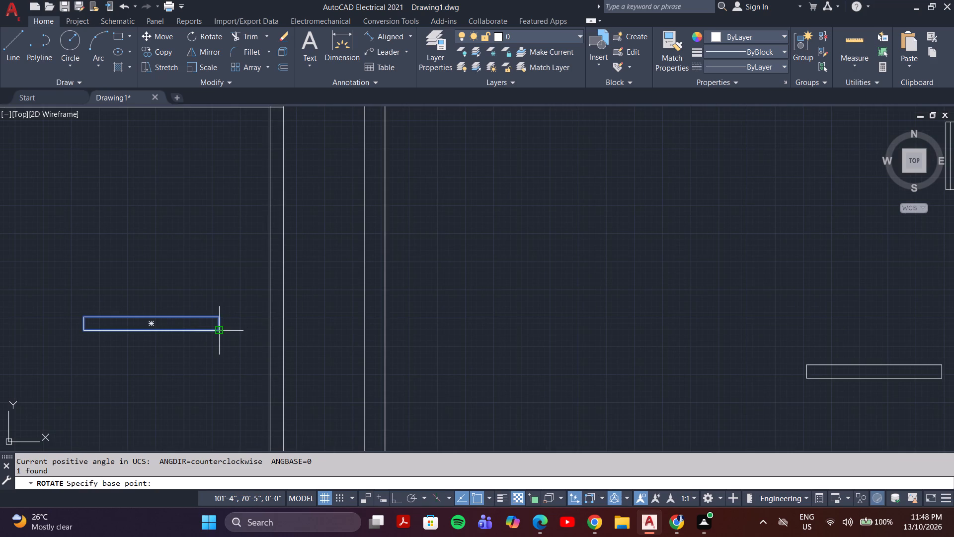
click(219, 329)
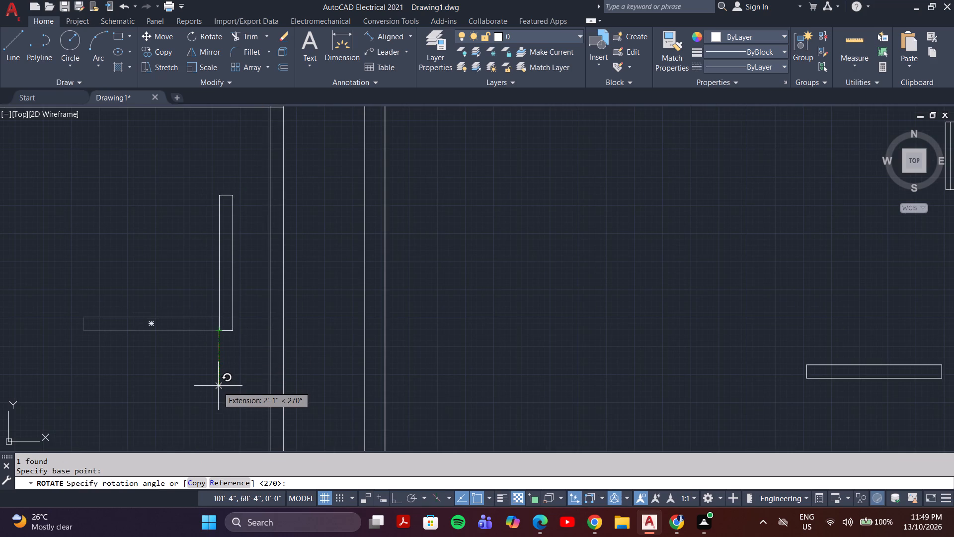
key(F8)
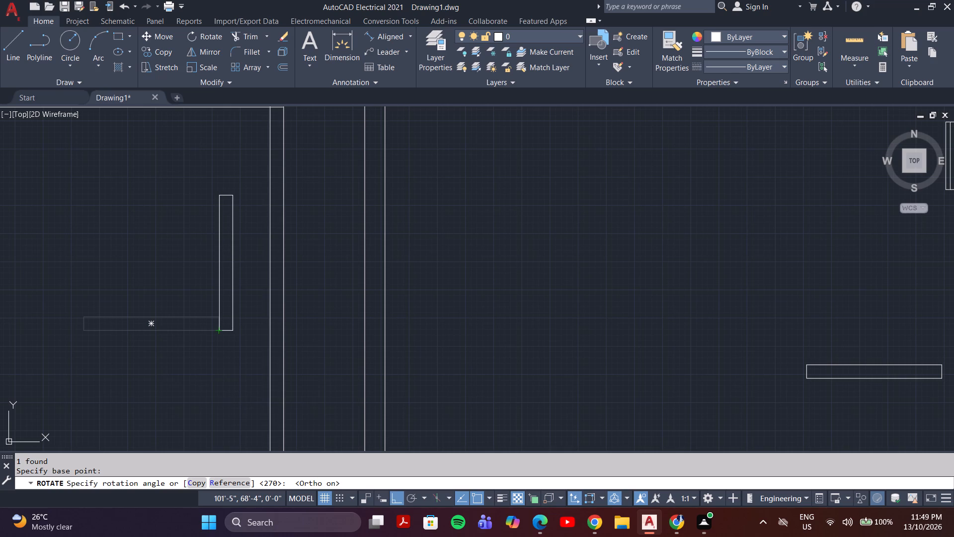
key(Return)
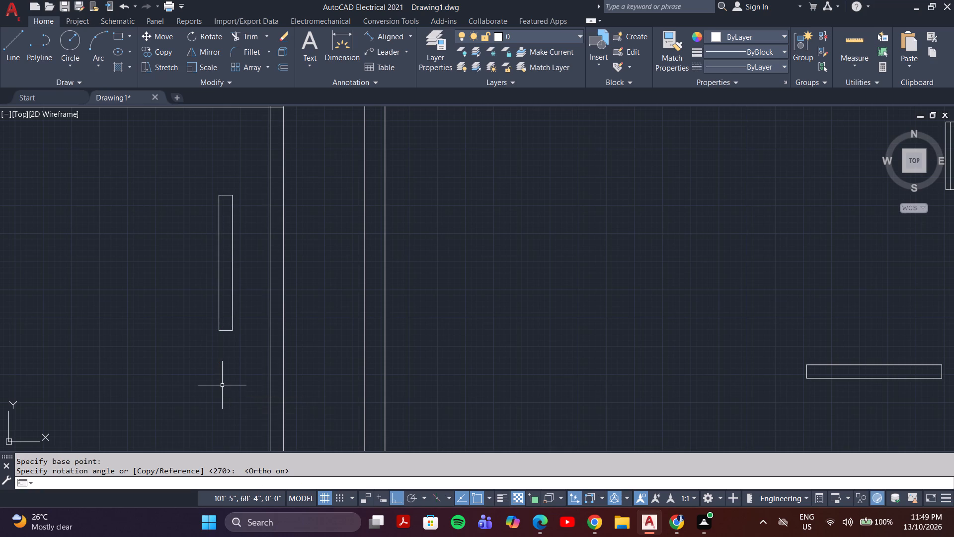
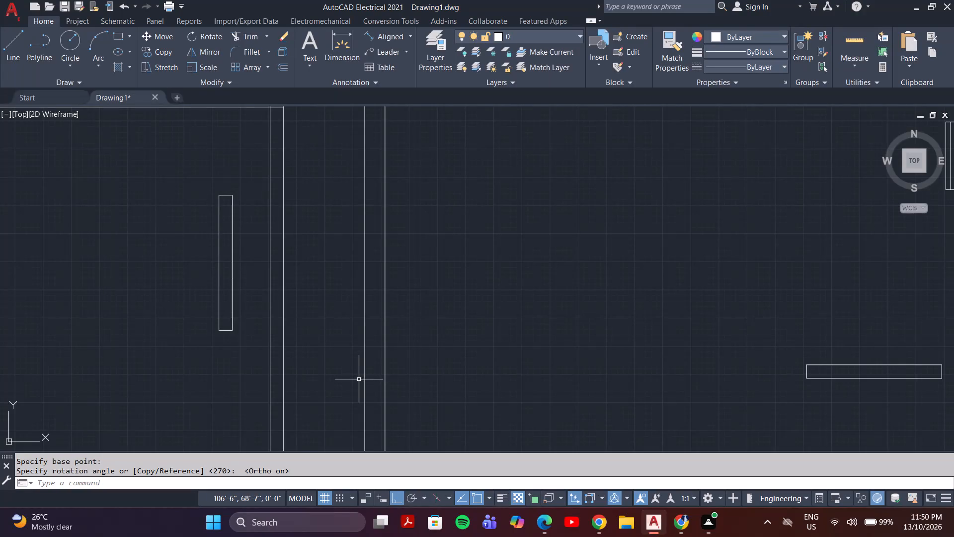
Explode the vertical 5' by 6" rectangle in the upper-right room into separate lines.
middle_drag(359, 379, 340, 377)
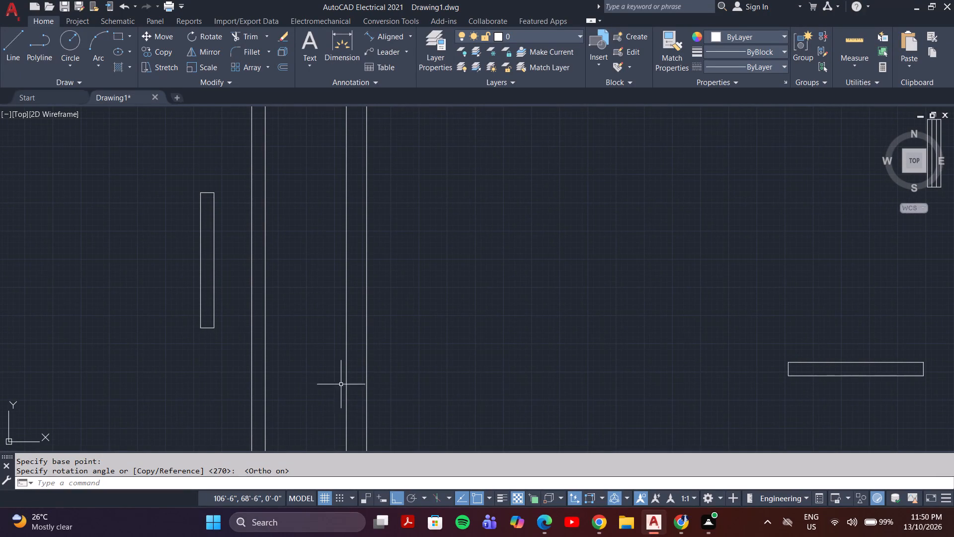
middle_drag(326, 410, 310, 391)
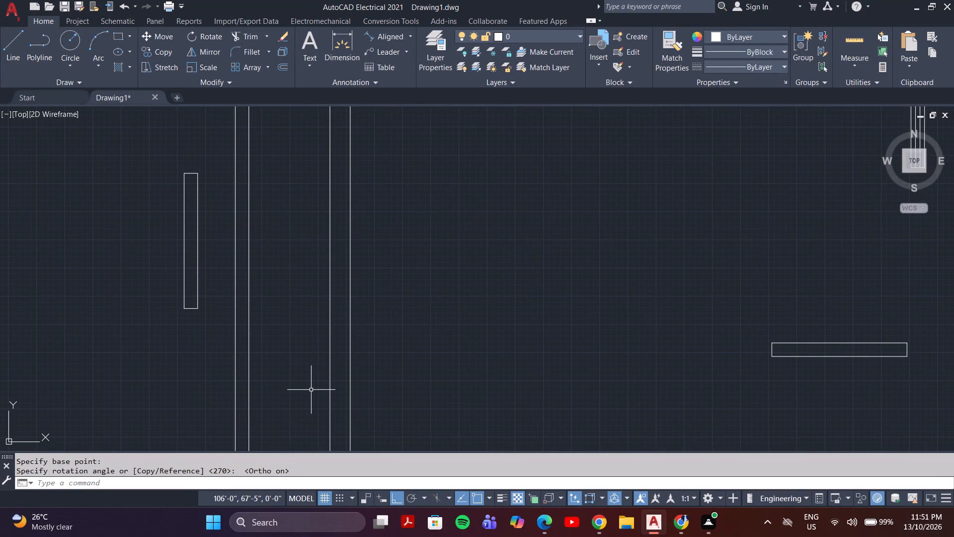
middle_drag(315, 387, 372, 329)
scroll(413, 326, down, 2)
middle_drag(500, 325, 449, 328)
middle_drag(449, 328, 466, 324)
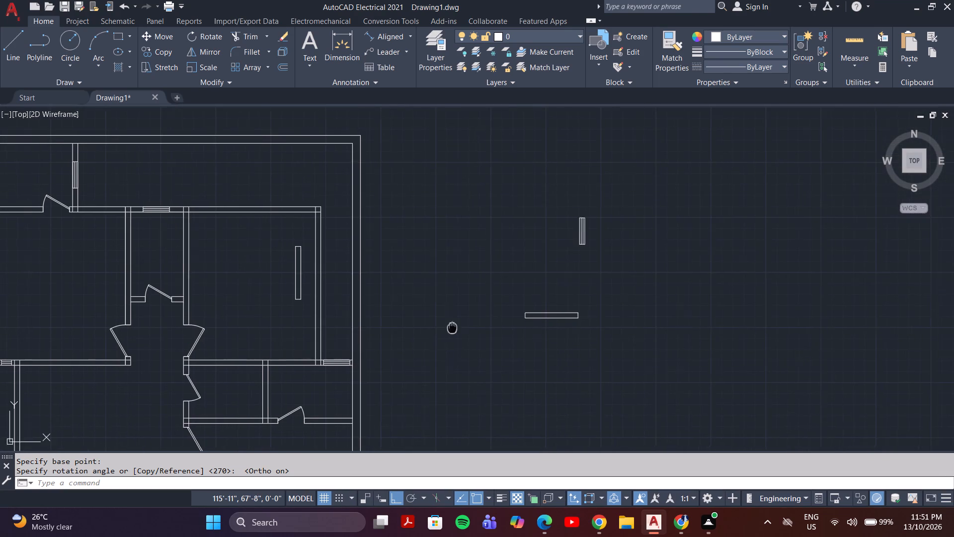
middle_drag(466, 324, 515, 316)
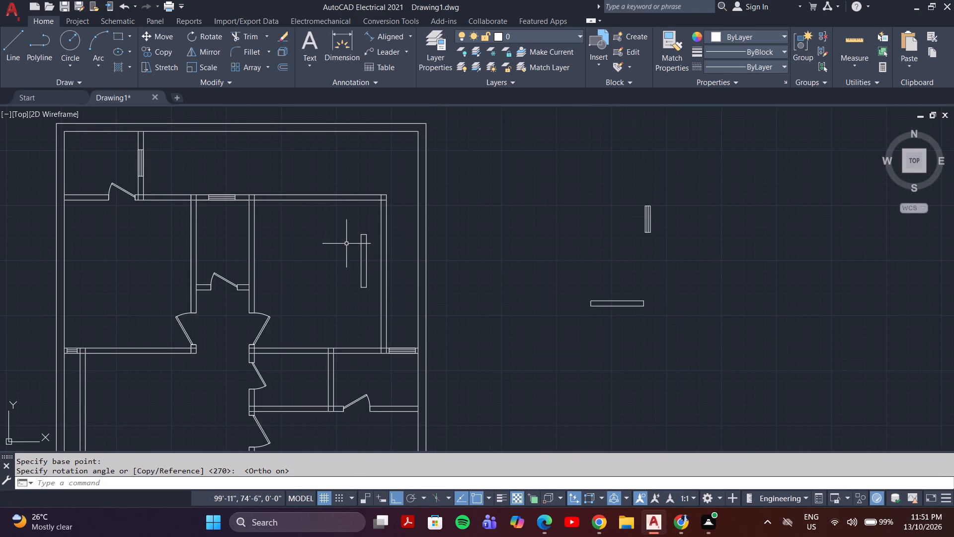
scroll(346, 243, up, 3)
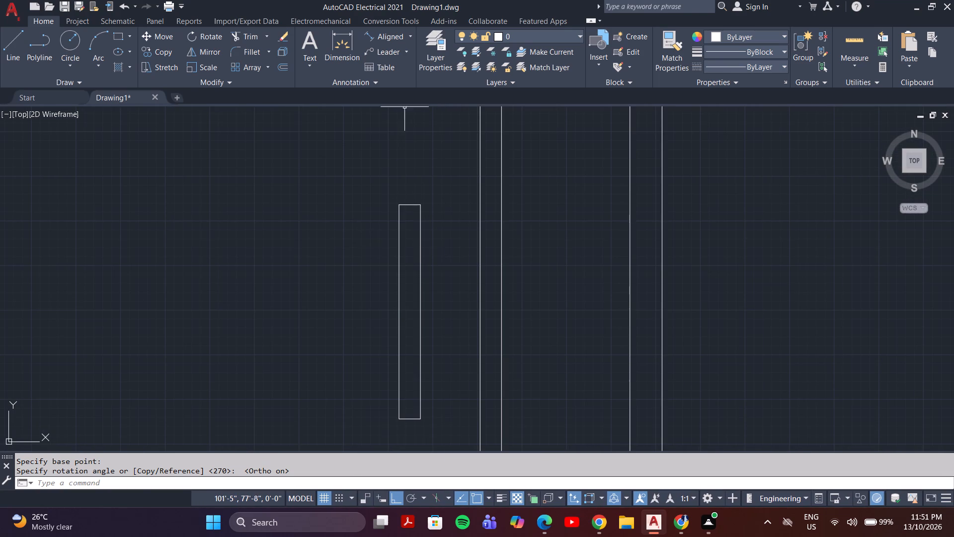
drag(436, 179, 436, 190)
click(367, 325)
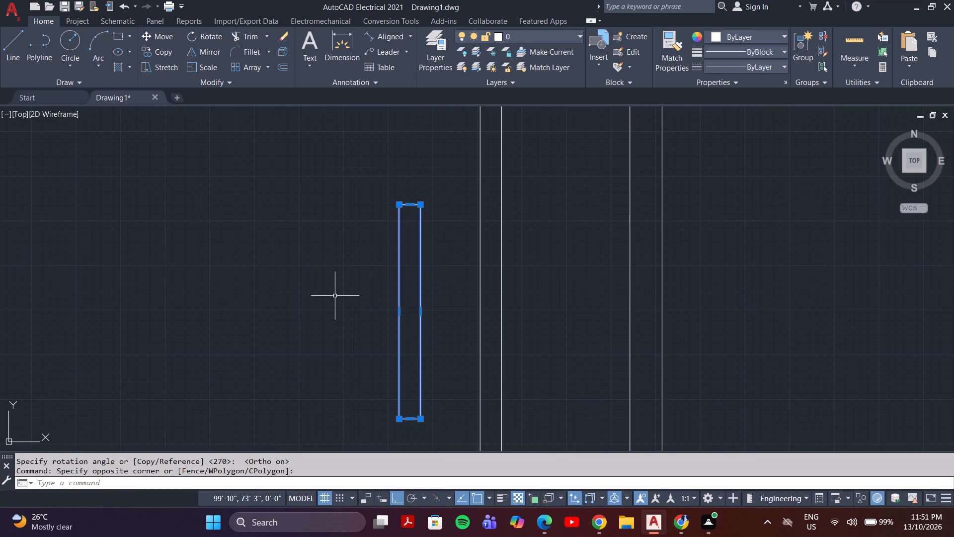
key(x)
key(Return)
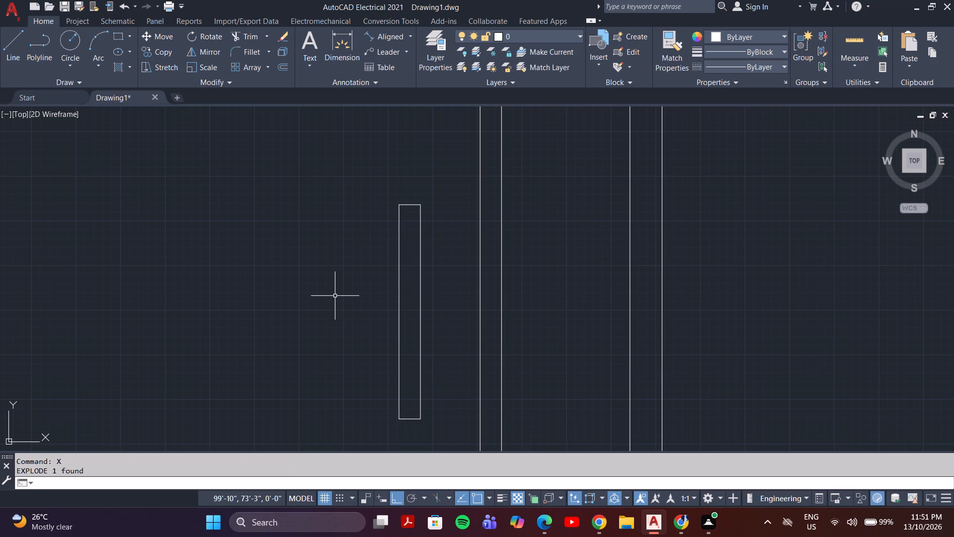
Offset both long sides of the exploded rectangle 2" inward to form the window's two inner glazing lines.
click(421, 315)
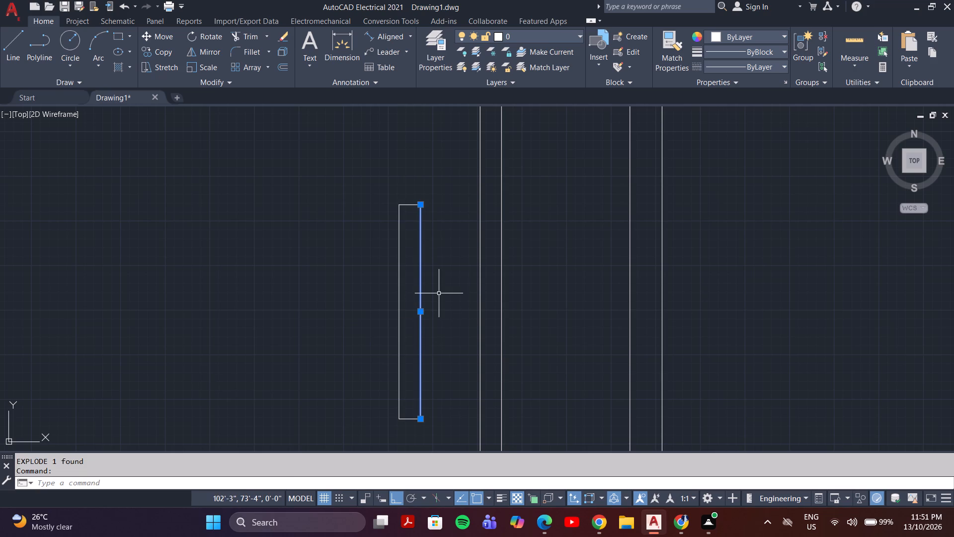
key(o)
key(Return)
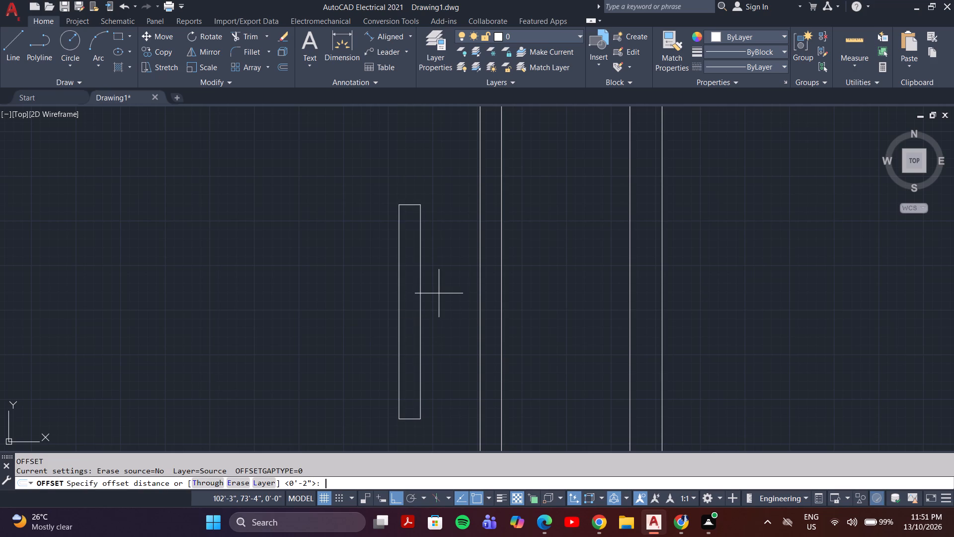
key(space)
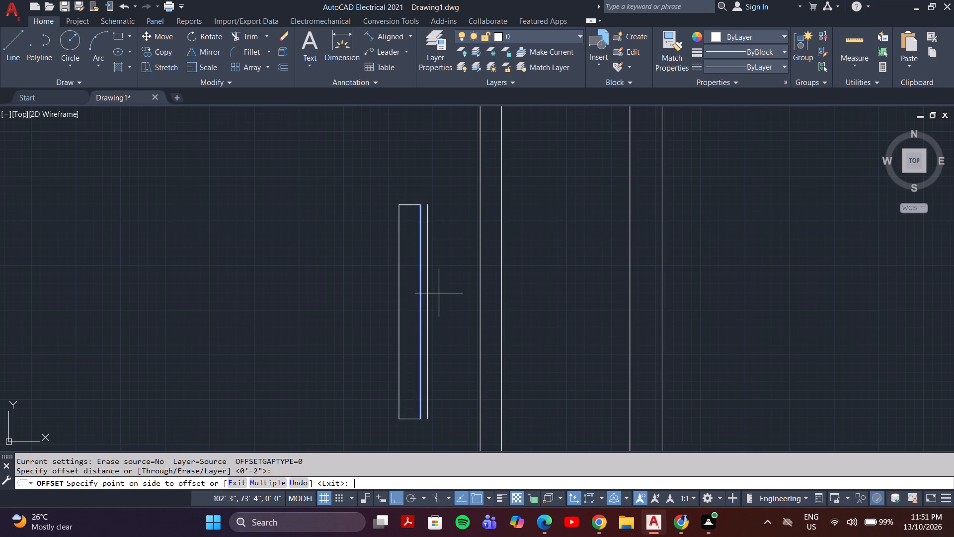
click(415, 294)
click(399, 298)
click(410, 297)
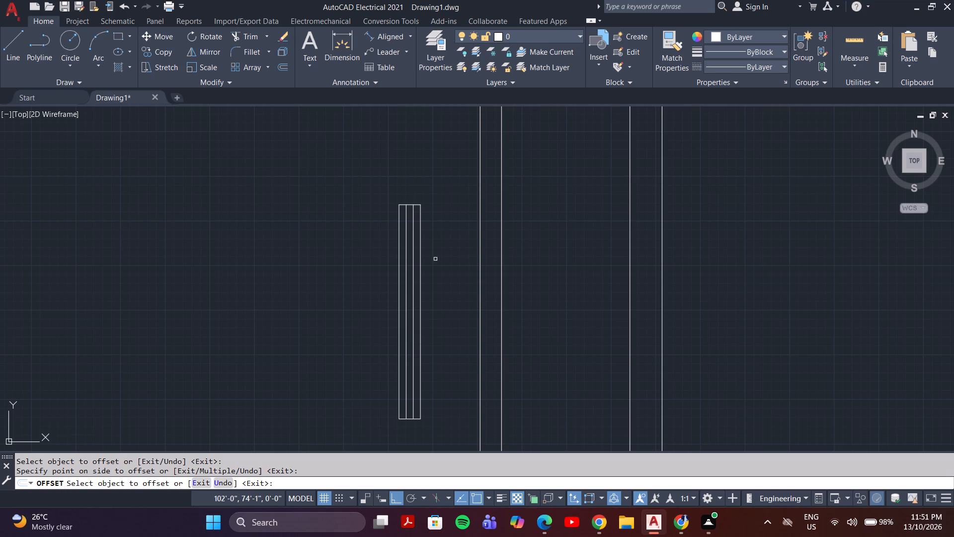
key(Escape)
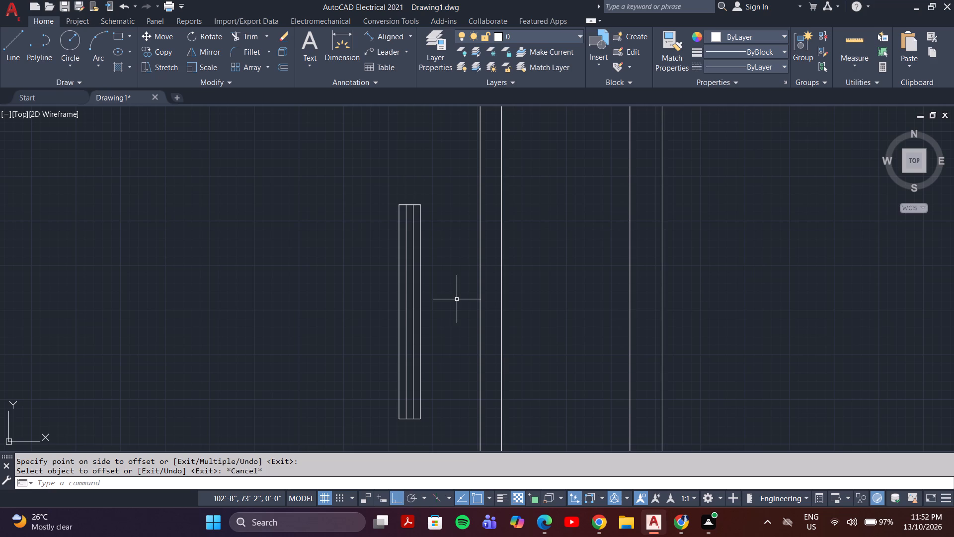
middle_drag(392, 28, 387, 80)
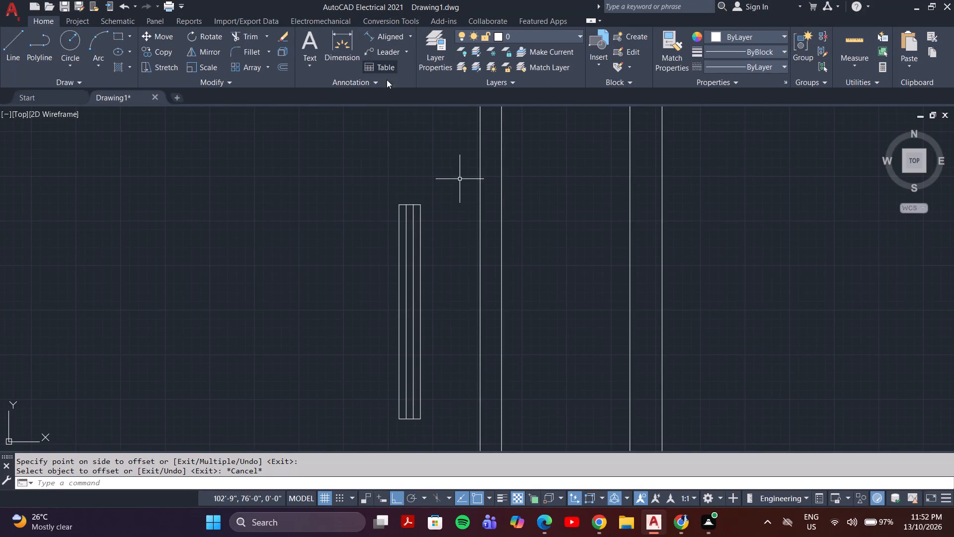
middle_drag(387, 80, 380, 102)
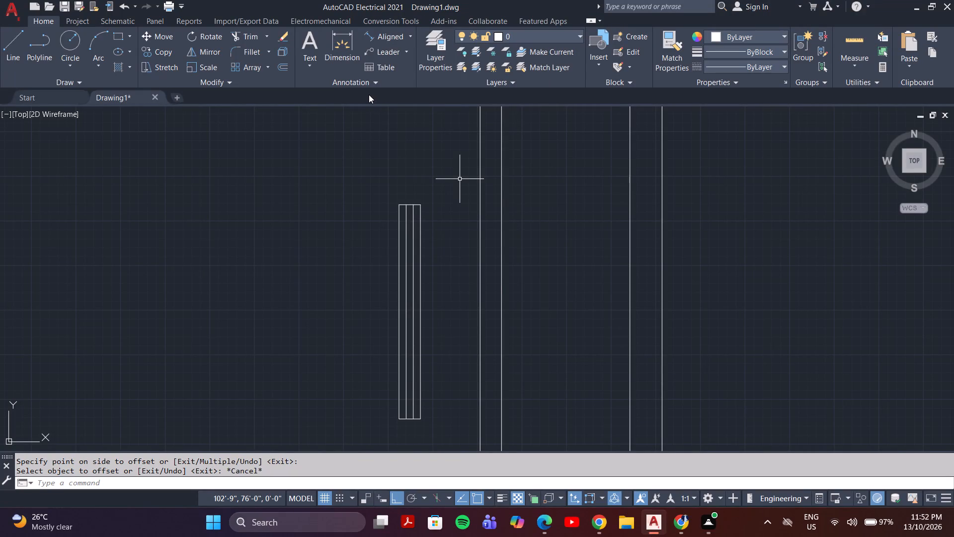
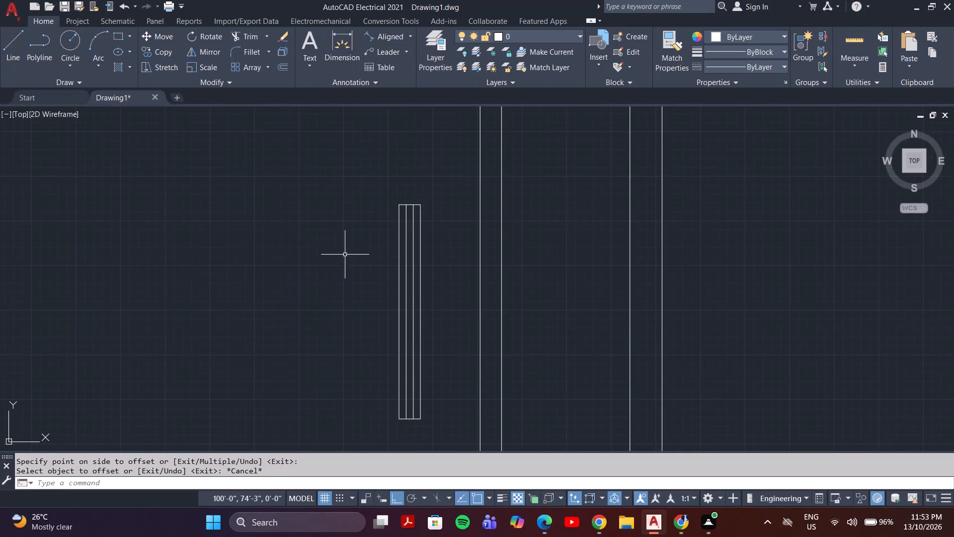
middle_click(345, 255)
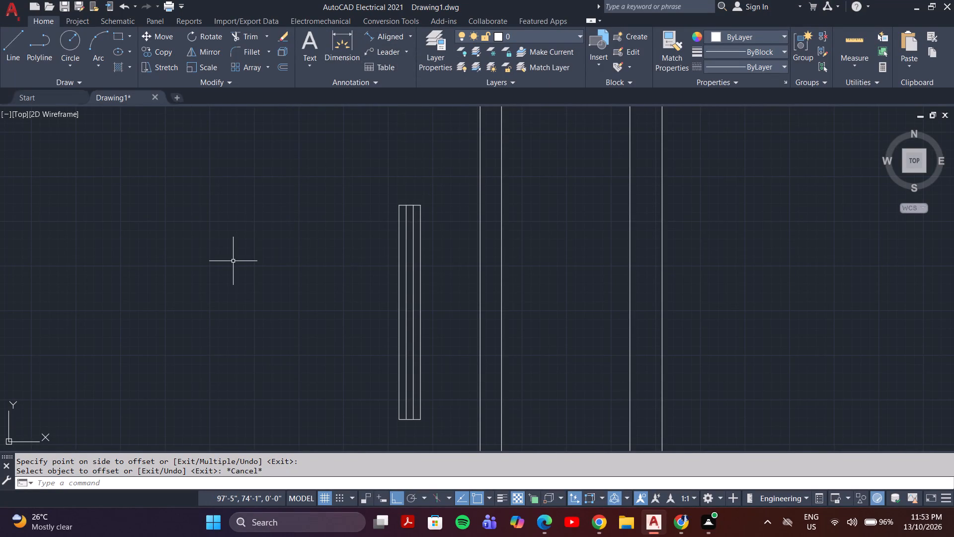
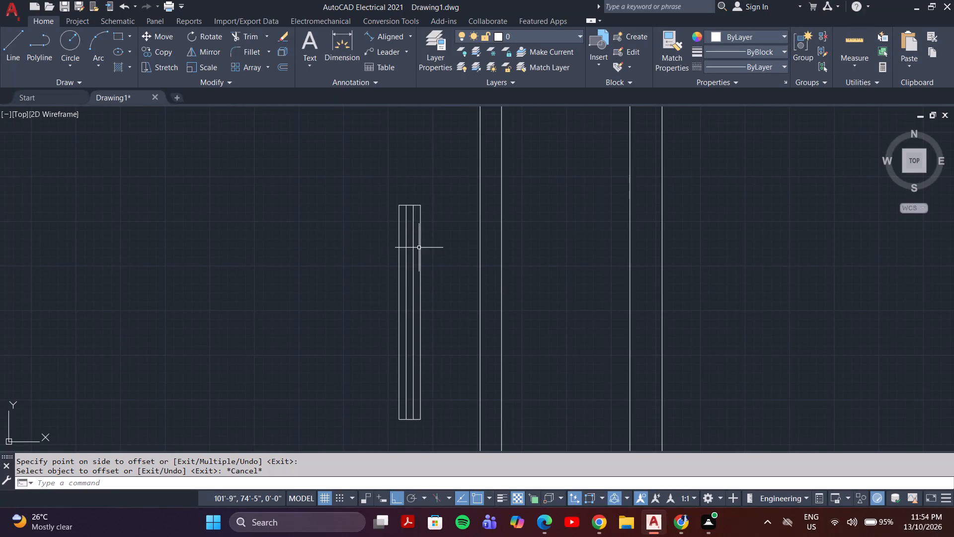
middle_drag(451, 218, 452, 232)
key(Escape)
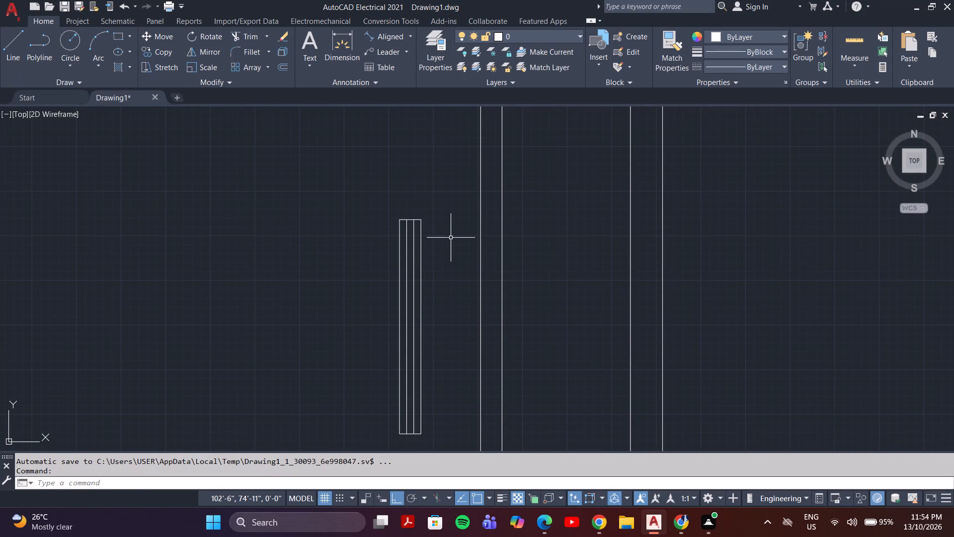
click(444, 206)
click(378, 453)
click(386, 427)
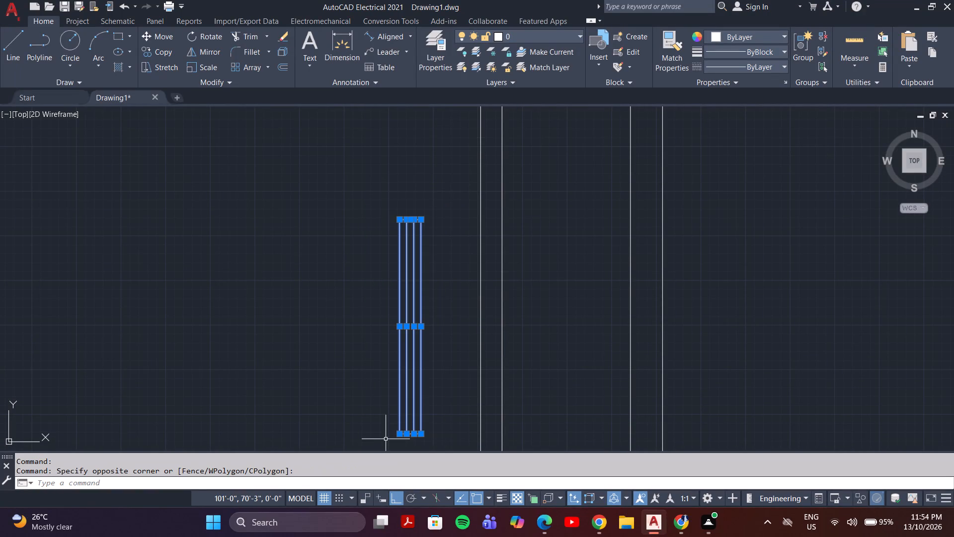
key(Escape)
Copy the freestanding vertical window horizontally from its upper-right corner into the nearest wall to its east, fitting it between the two wall lines.
middle_drag(416, 315, 424, 287)
click(443, 184)
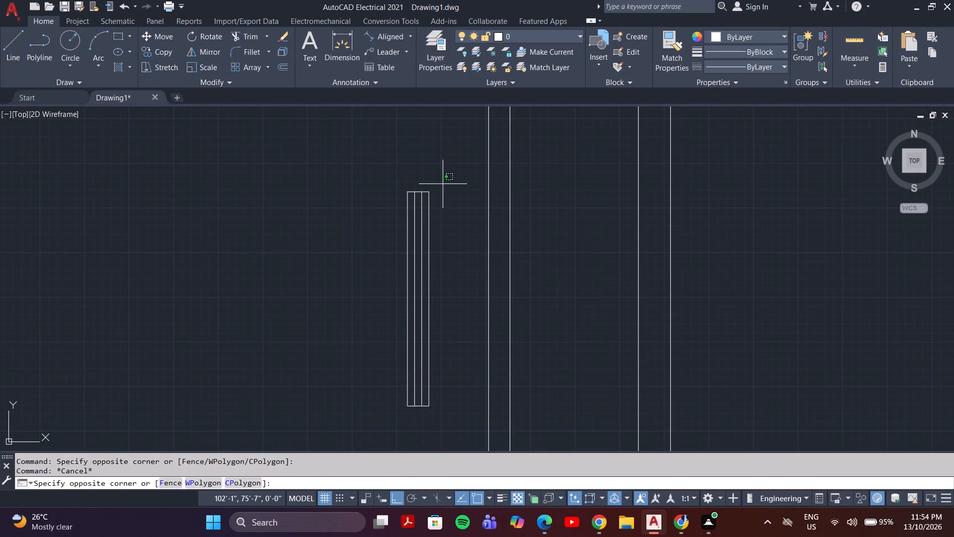
click(385, 424)
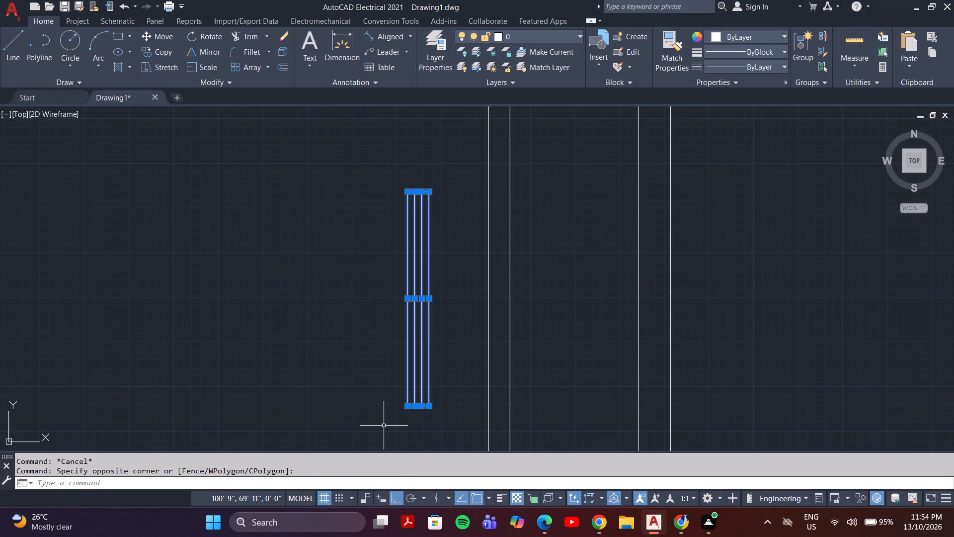
key(c)
key(o)
key(Return)
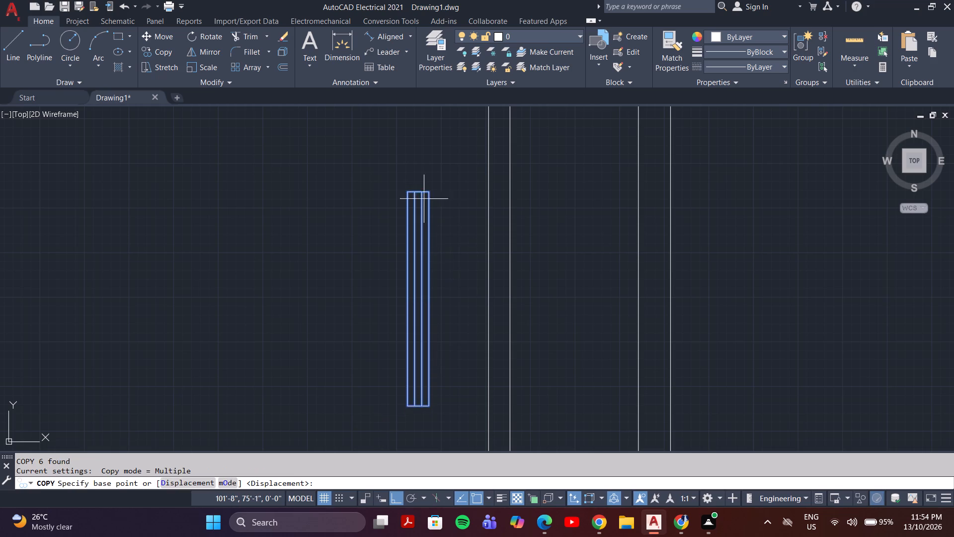
click(430, 192)
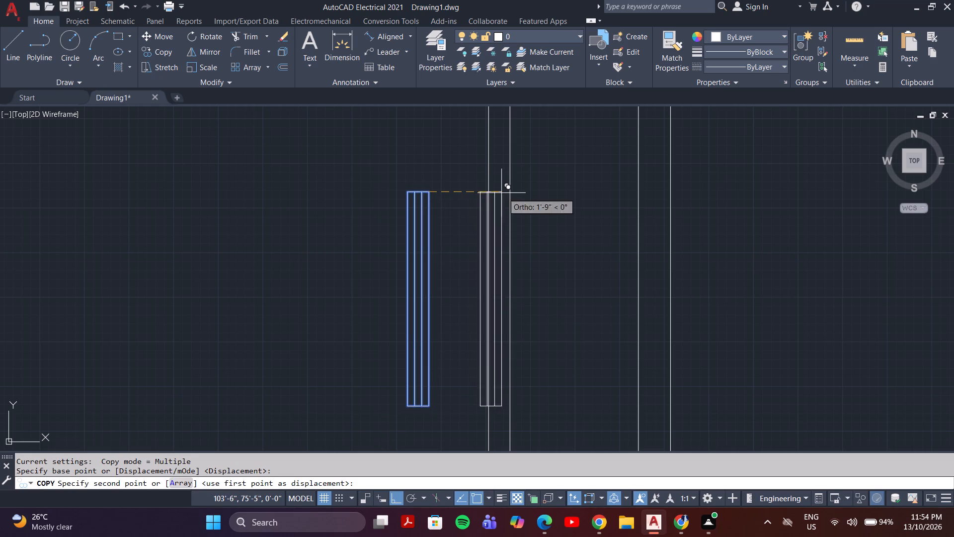
click(511, 192)
key(Escape)
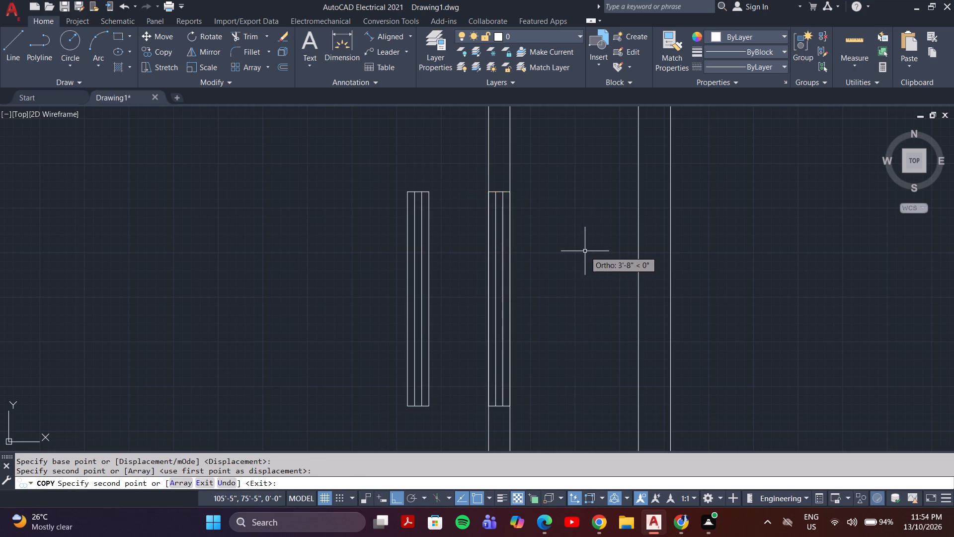
Select all the lines of the original freestanding window beside the wall, leaving out the copy within the wall.
click(434, 180)
click(394, 427)
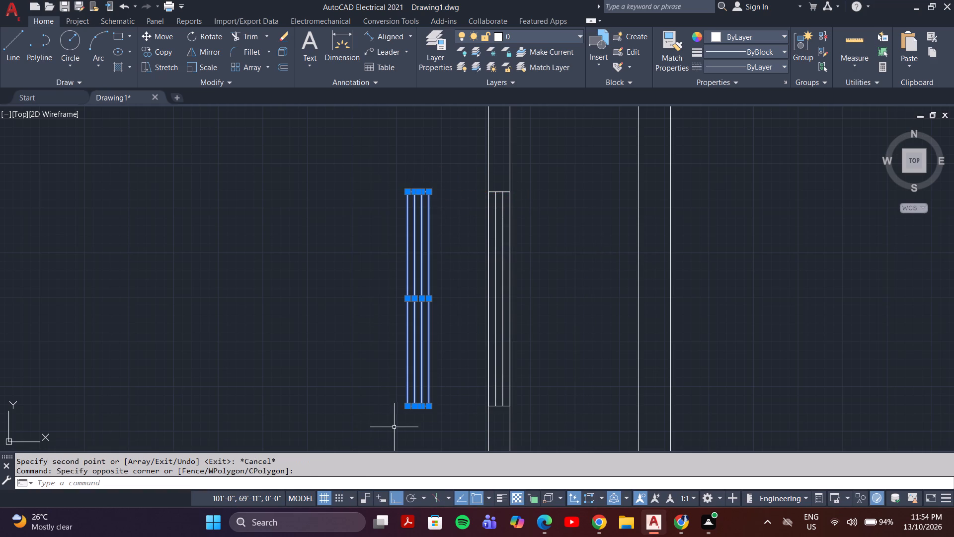
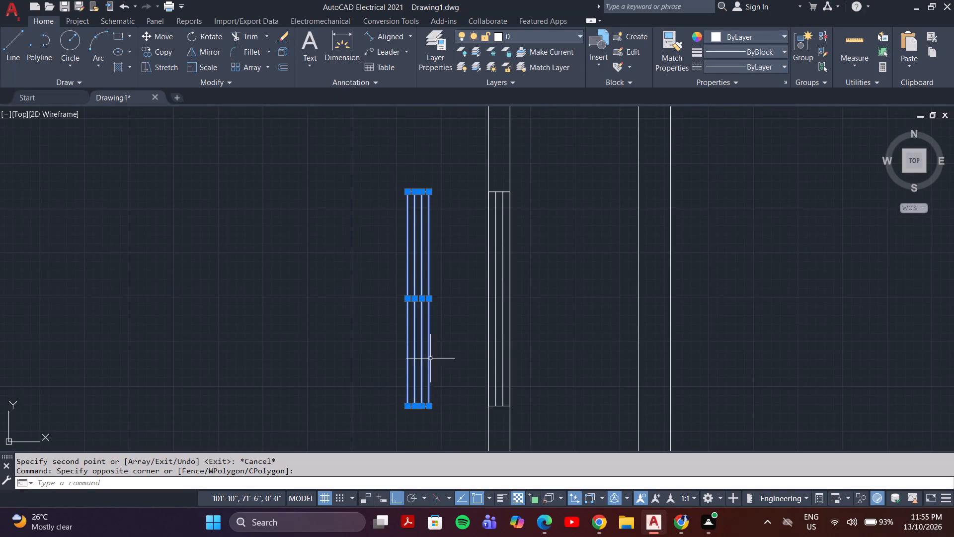
Copy the selected window from its lower-left corner into the east room directly north of the double-door room, with Ortho off.
middle_drag(442, 350, 407, 348)
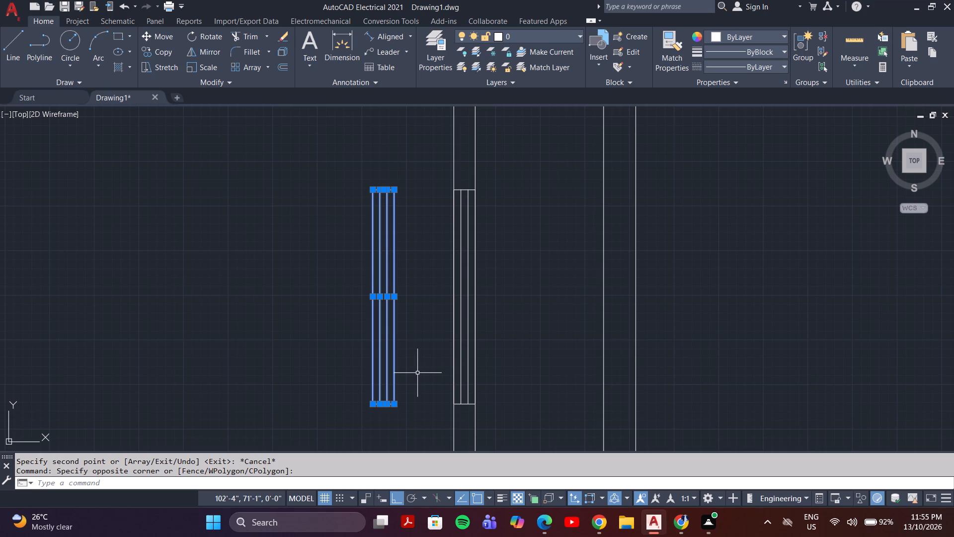
scroll(384, 245, down, 2)
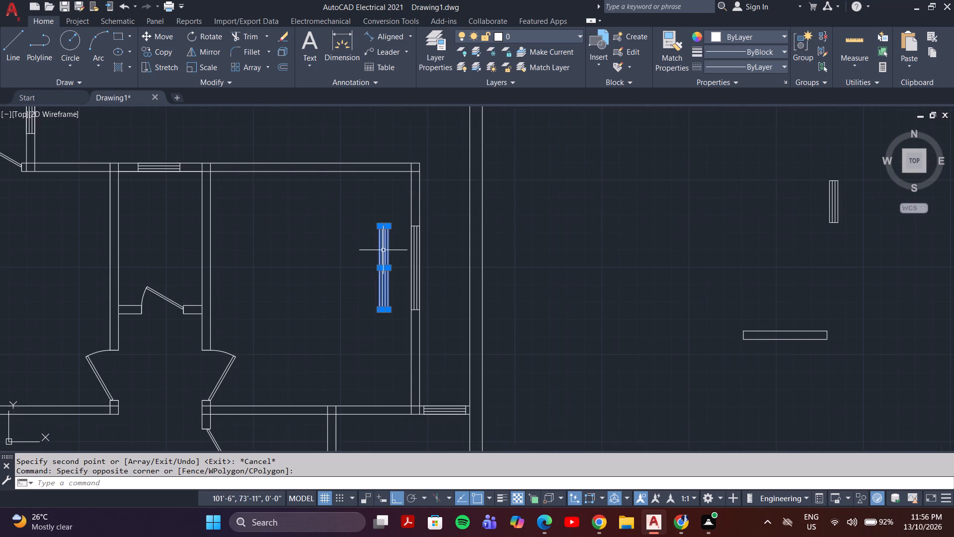
key(c)
key(o)
key(Return)
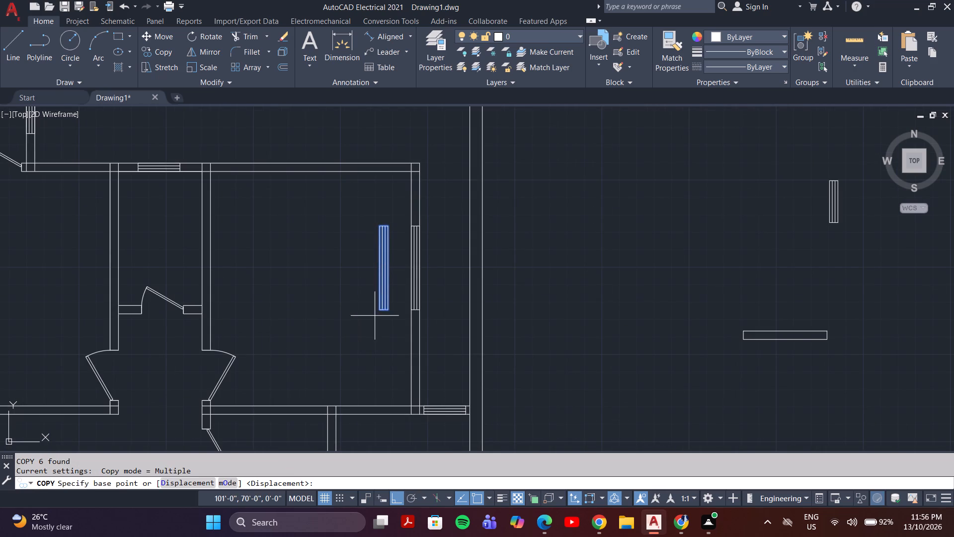
click(379, 309)
scroll(334, 335, down, 3)
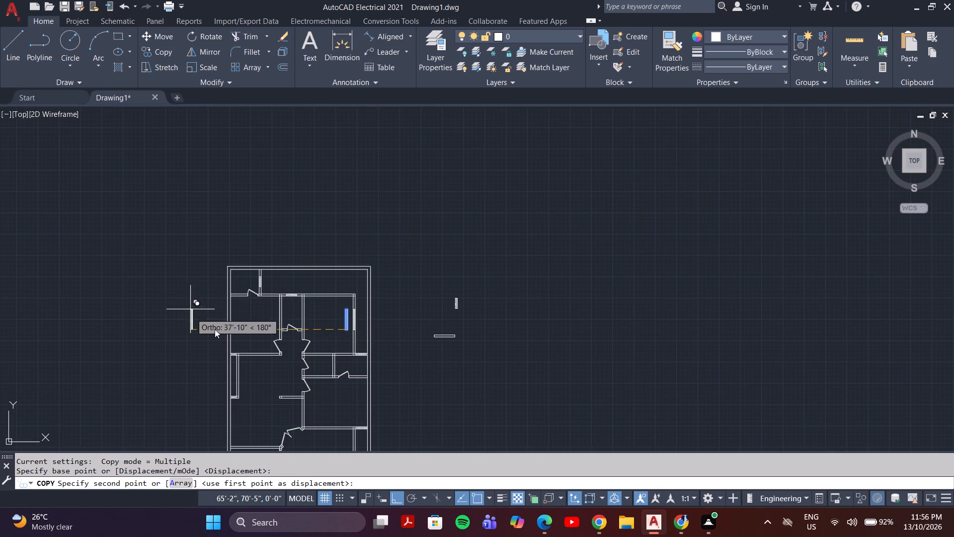
scroll(223, 332, up, 5)
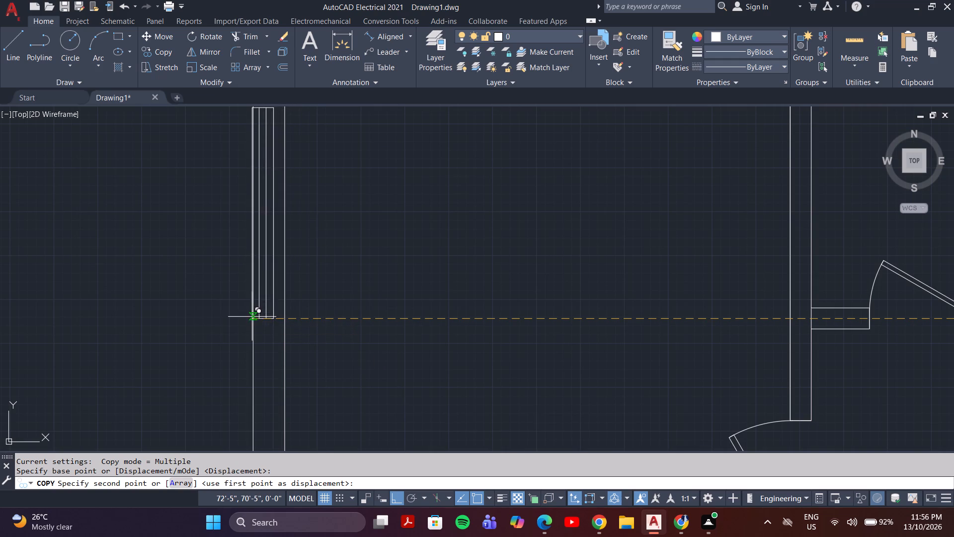
scroll(257, 322, down, 3)
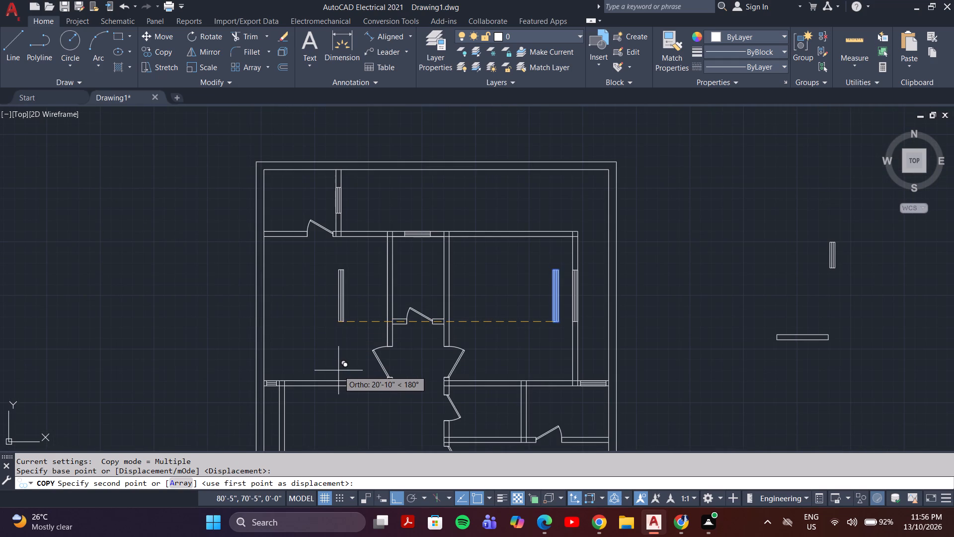
key(F8)
scroll(344, 364, down, 2)
middle_drag(364, 363, 364, 363)
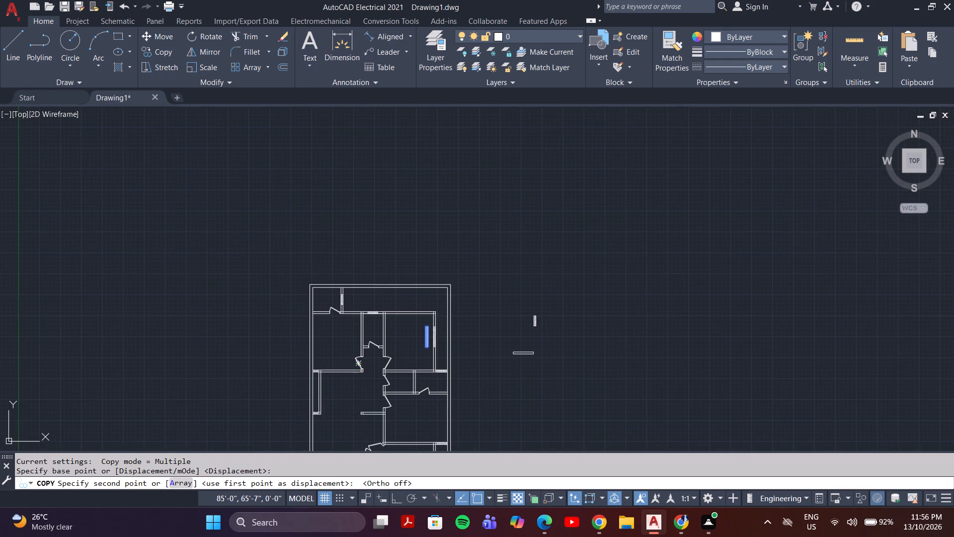
middle_drag(364, 363, 365, 334)
scroll(384, 402, up, 4)
scroll(399, 398, down, 2)
middle_drag(445, 442, 445, 379)
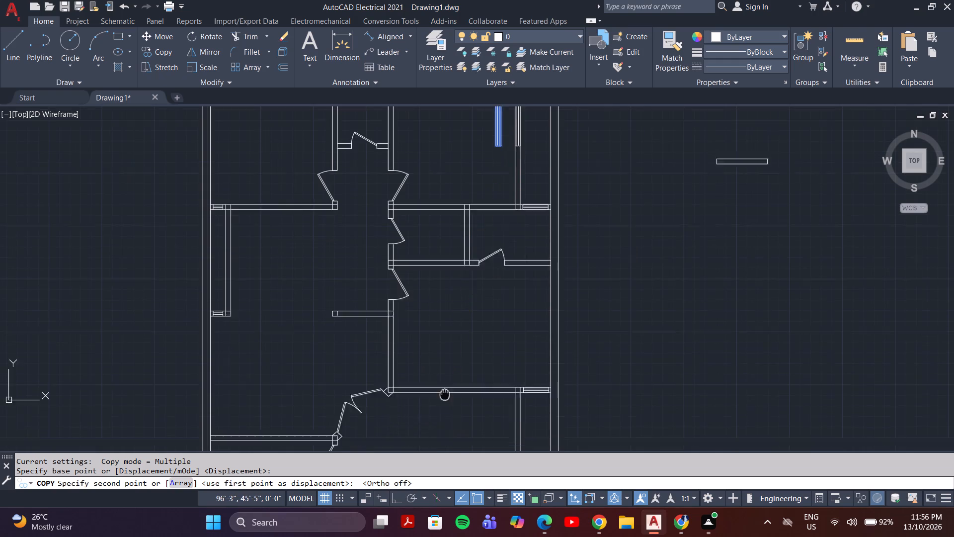
middle_drag(445, 379, 444, 359)
click(441, 337)
Place two more copies of the window, one in the southwest room and one near the east wall of the double-door room.
middle_drag(413, 365, 476, 279)
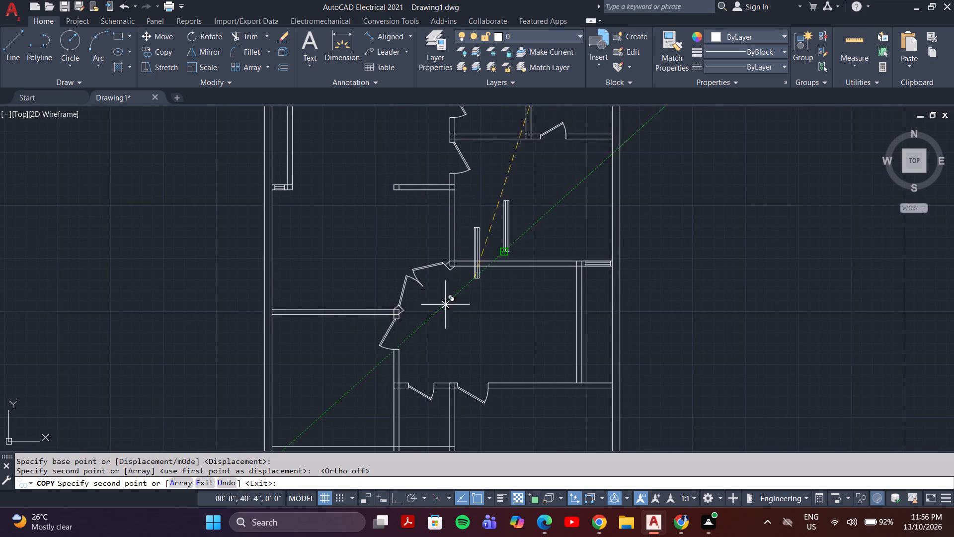
middle_drag(331, 400, 349, 357)
click(346, 397)
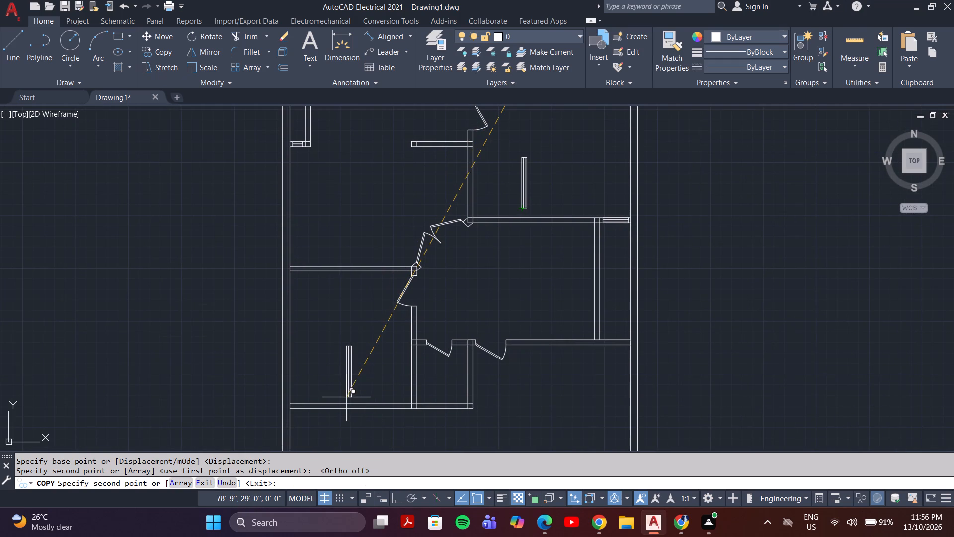
click(580, 313)
scroll(531, 332, down, 3)
middle_drag(531, 347, 511, 309)
scroll(531, 347, up, 1)
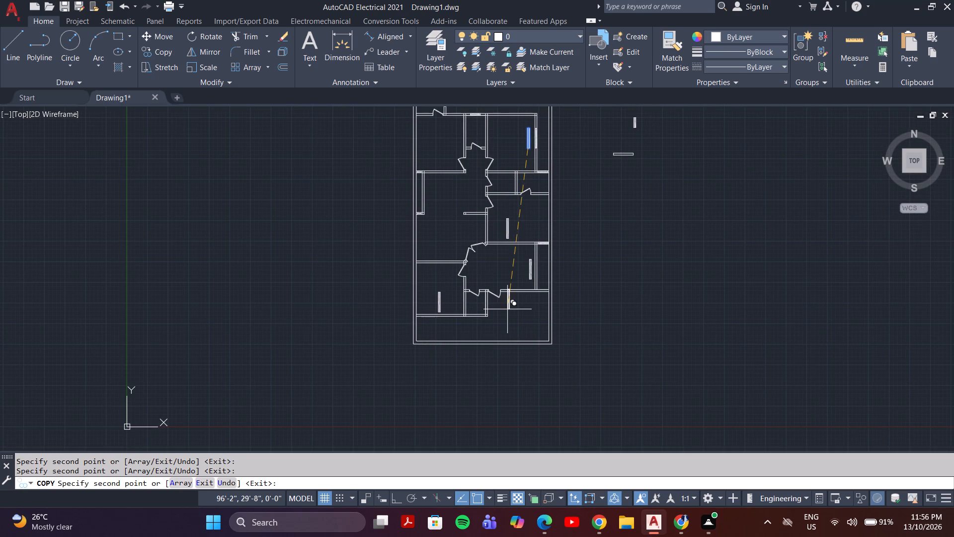
middle_drag(491, 233, 483, 362)
scroll(474, 252, up, 1)
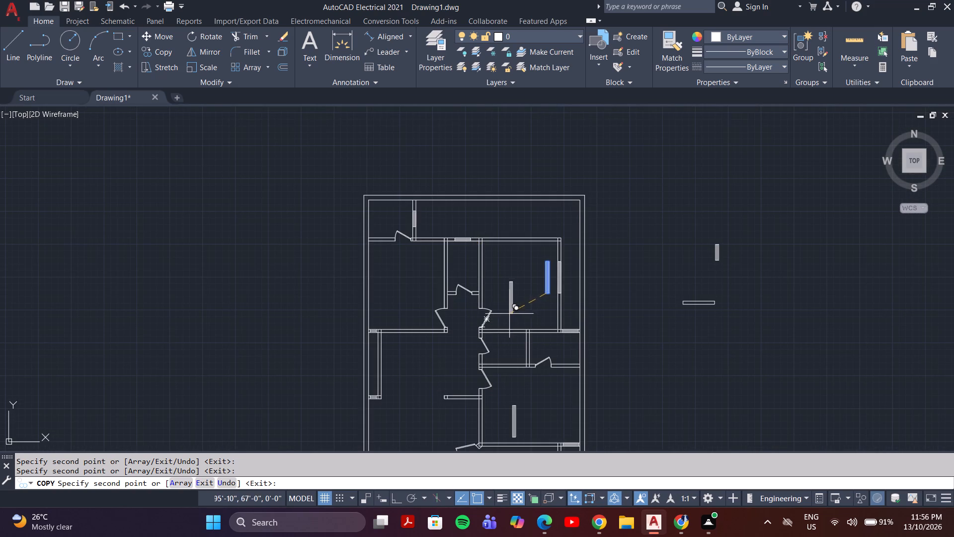
scroll(519, 287, up, 1)
middle_drag(519, 287, 499, 304)
scroll(496, 300, down, 1)
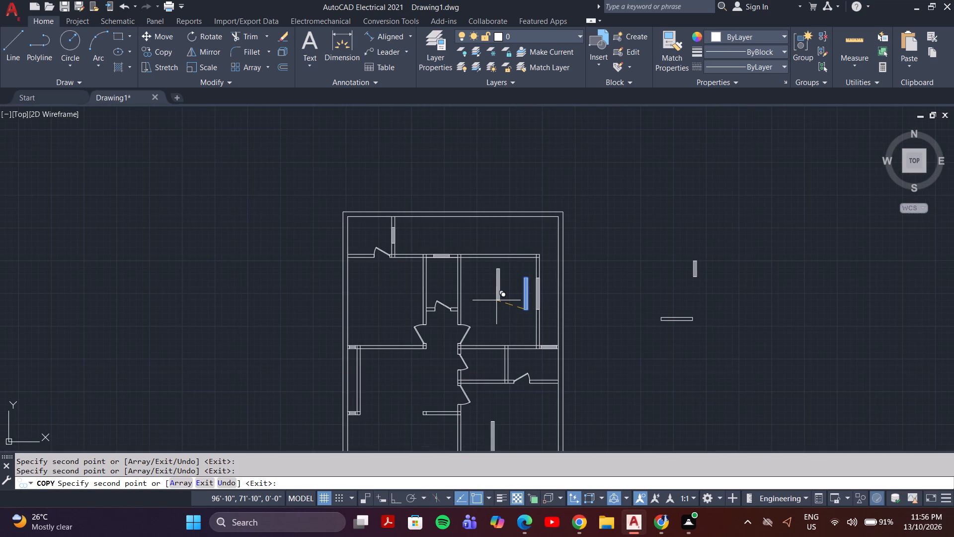
middle_drag(496, 300, 494, 262)
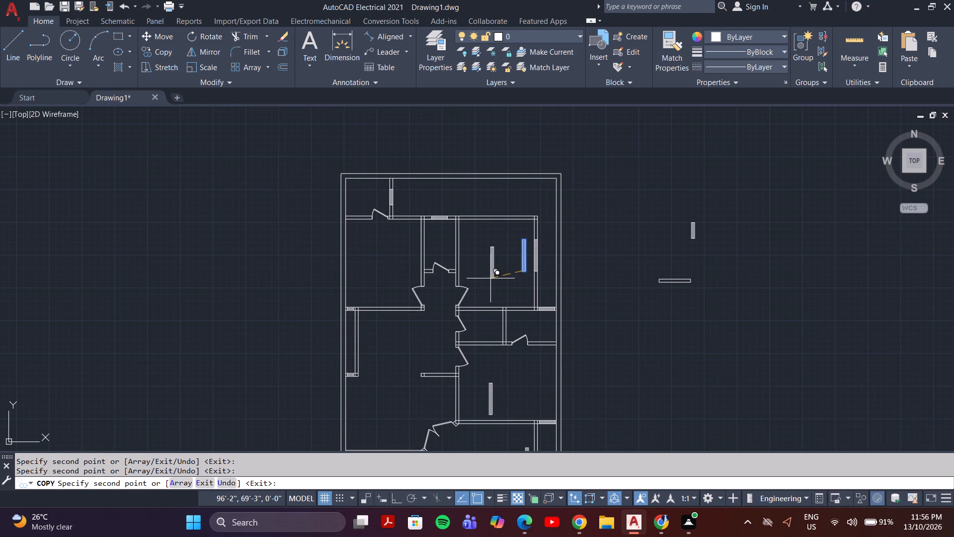
scroll(492, 280, down, 1)
middle_drag(492, 280, 495, 249)
scroll(494, 250, up, 2)
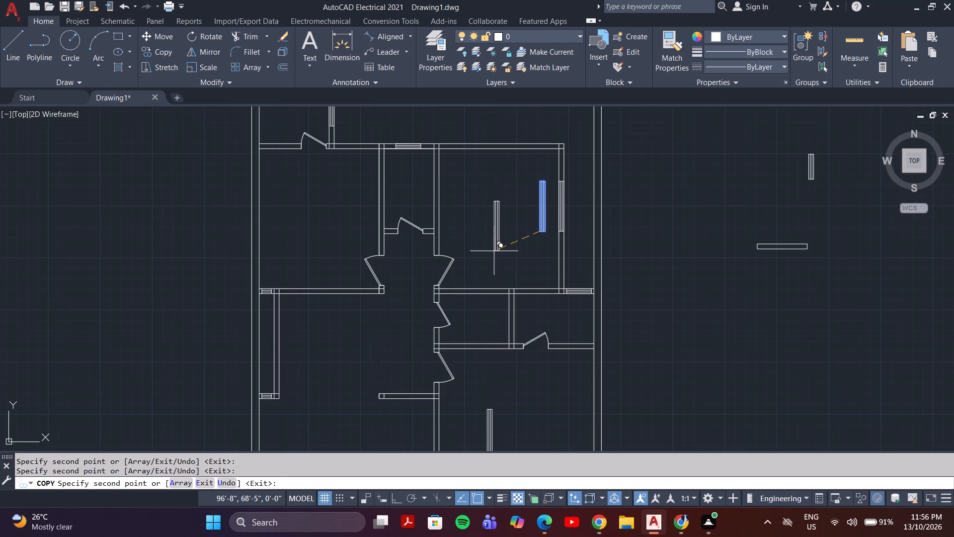
key(Escape)
Rotate the window copy in the east room north of the double-door room 90 degrees to horizontal about its lower-right corner.
scroll(364, 380, up, 1)
scroll(363, 373, down, 2)
scroll(448, 358, up, 2)
middle_drag(448, 367, 451, 269)
scroll(451, 267, up, 1)
middle_drag(445, 355, 471, 252)
scroll(445, 356, up, 1)
scroll(462, 285, down, 2)
click(459, 292)
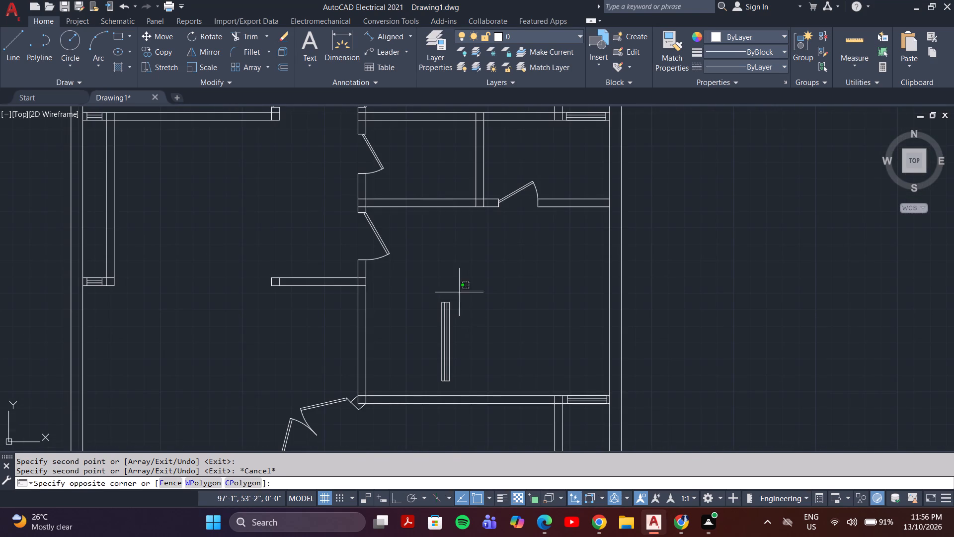
click(426, 386)
text(ro)
key(Return)
scroll(447, 391, up, 3)
click(448, 348)
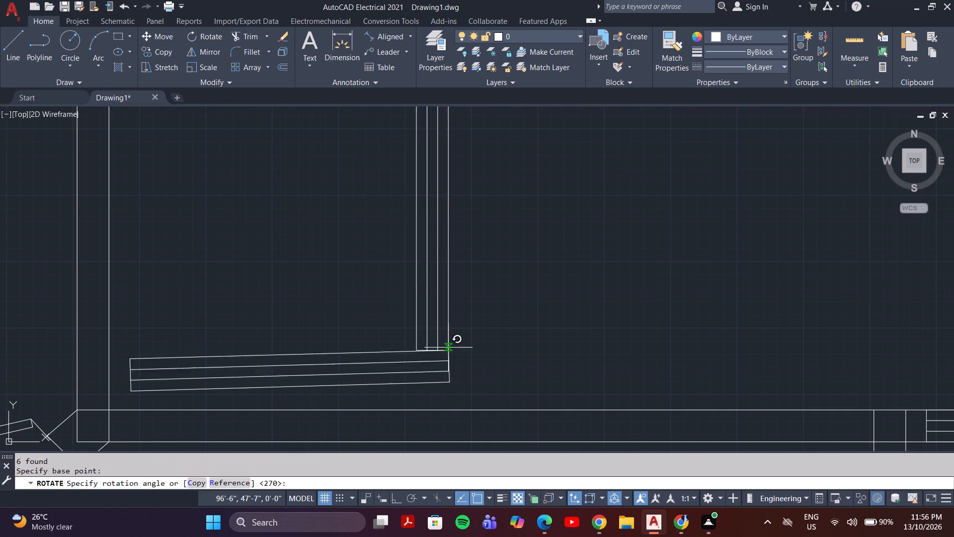
key(F8)
click(499, 216)
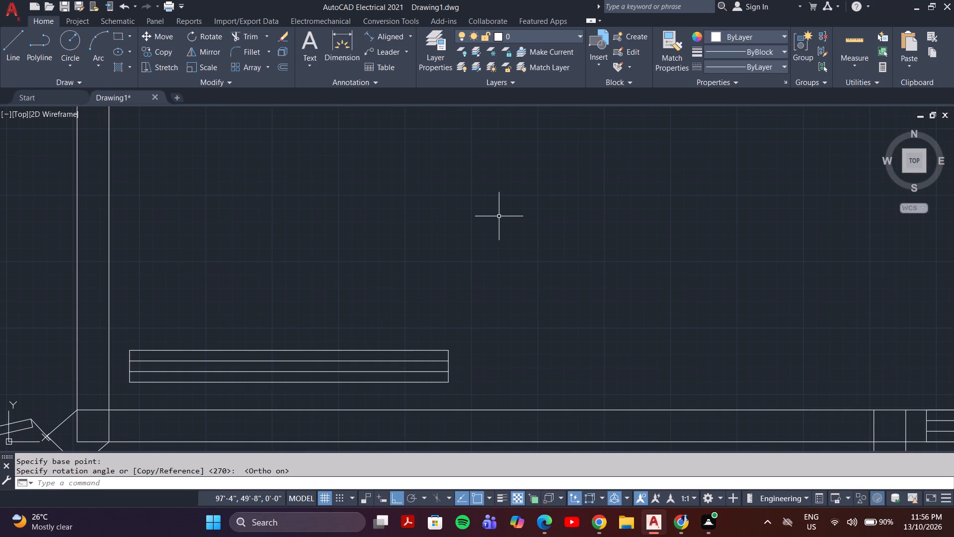
Move the horizontal window by its lower-right corner into the wall just south of it, fitting it between the two wall lines.
click(475, 284)
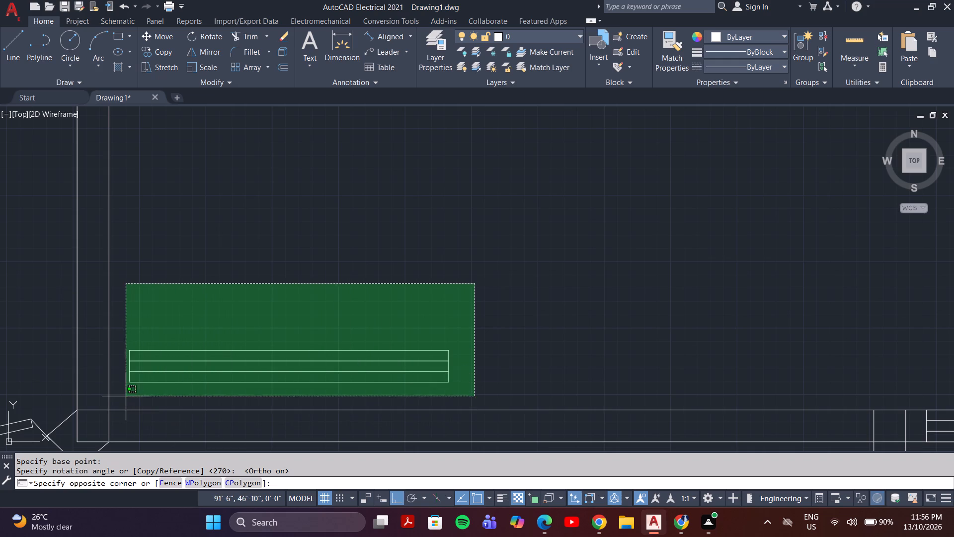
click(121, 395)
key(m)
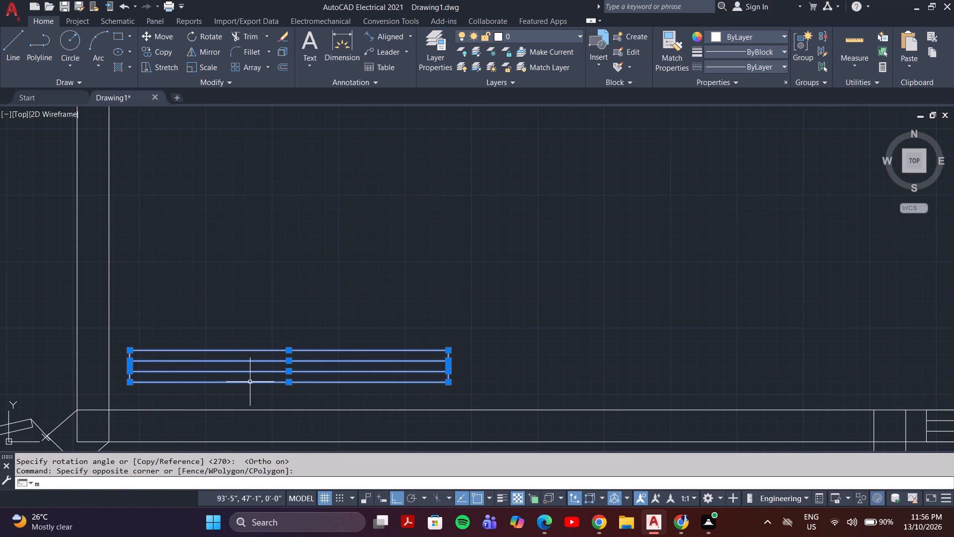
key(Return)
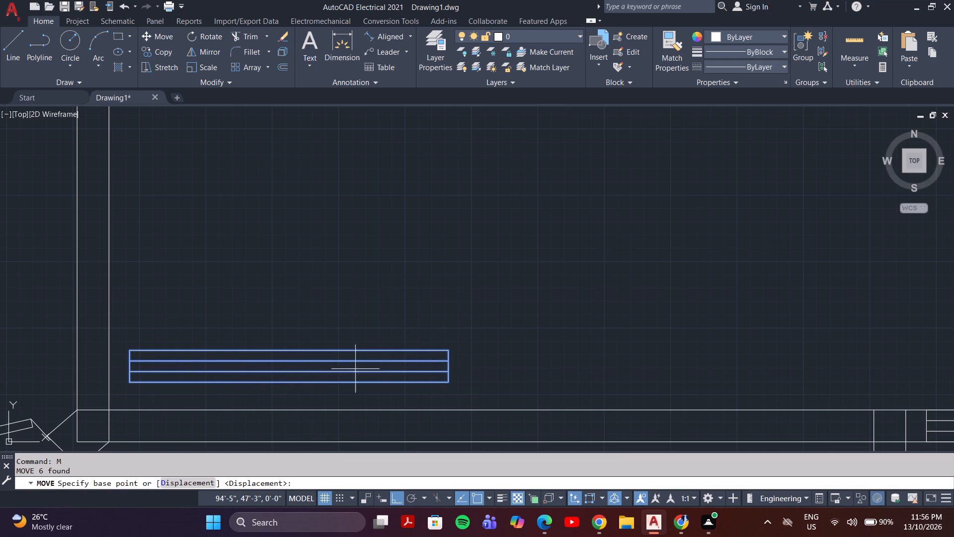
click(447, 381)
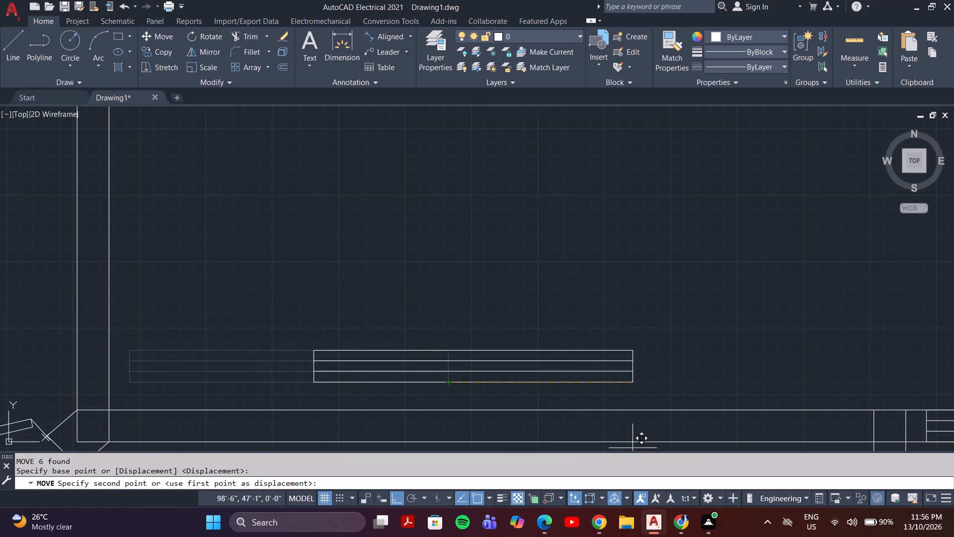
key(F8)
middle_drag(637, 445, 627, 349)
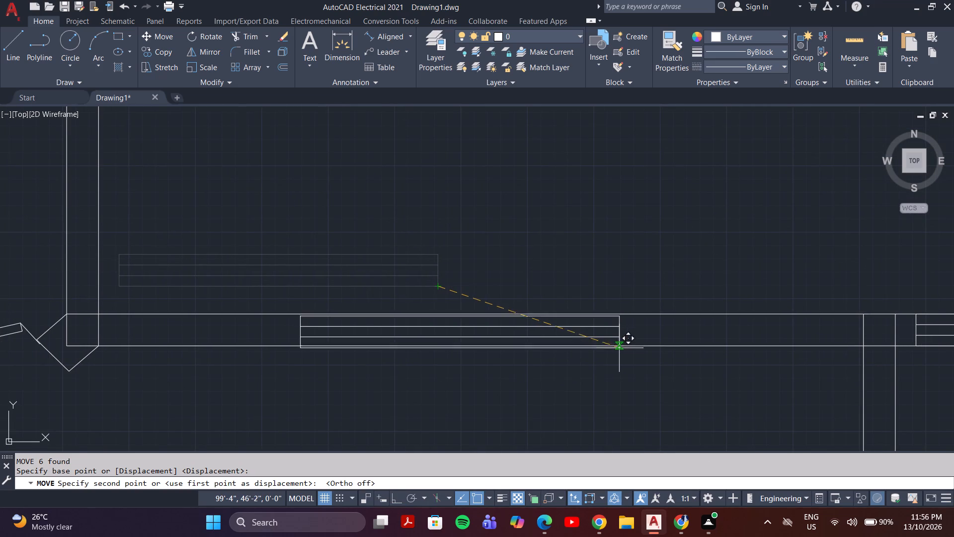
click(615, 347)
Move the freestanding window in the double-door room by its lower-right corner into that room's east wall, between the two wall lines.
scroll(616, 336, down, 3)
middle_drag(591, 245, 561, 360)
scroll(557, 322, down, 1)
middle_drag(568, 184, 553, 264)
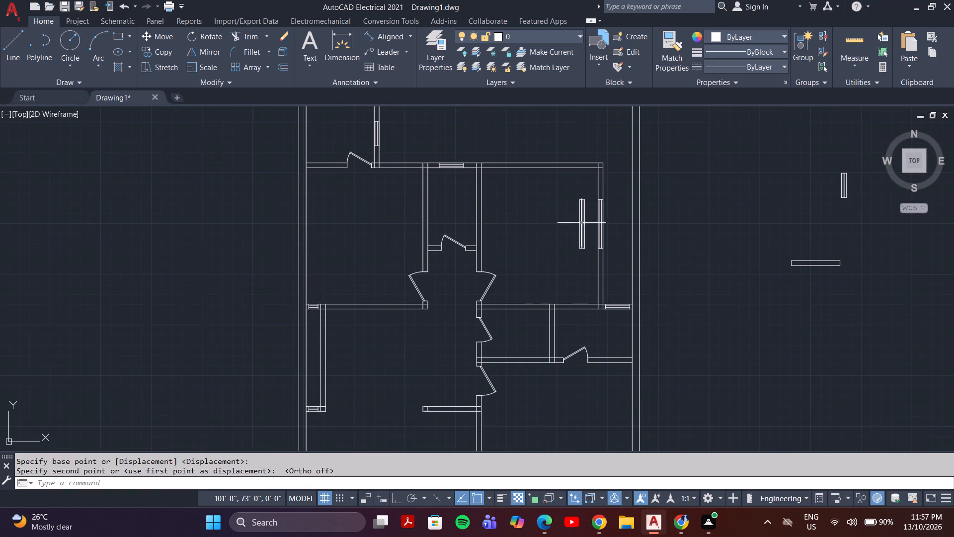
middle_drag(560, 273, 569, 215)
scroll(568, 213, up, 1)
scroll(558, 257, down, 2)
middle_drag(559, 351, 596, 270)
scroll(581, 338, up, 3)
middle_drag(631, 296, 510, 305)
click(598, 253)
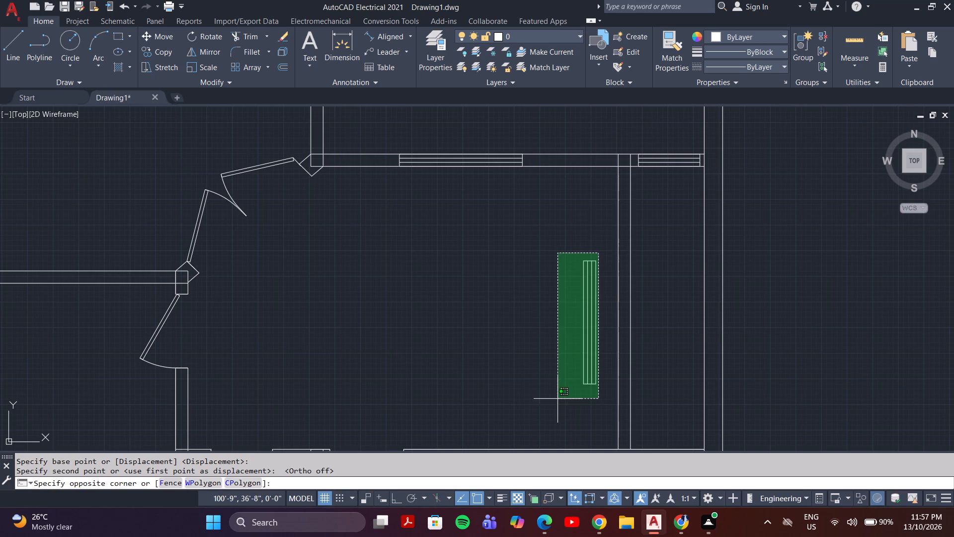
click(562, 400)
middle_drag(532, 284, 458, 355)
scroll(453, 348, down, 2)
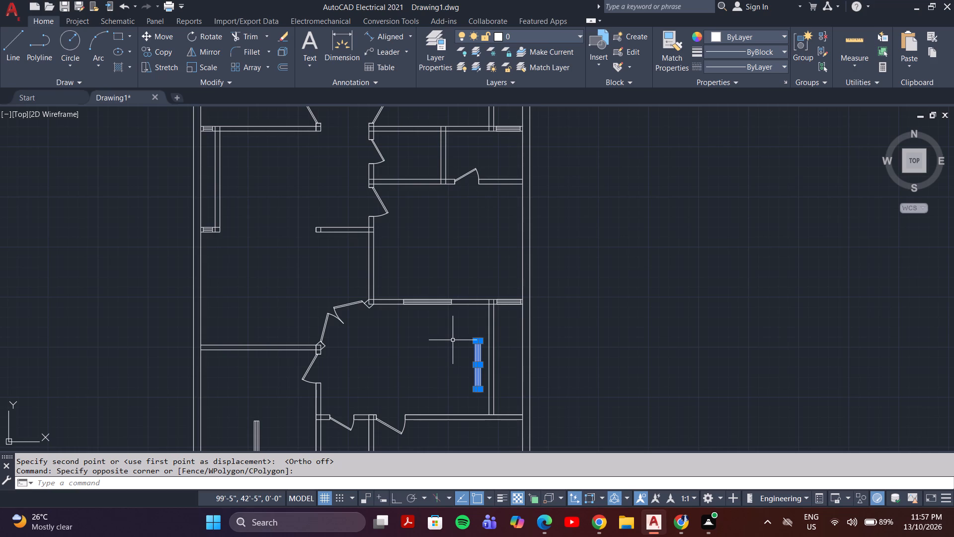
key(m)
key(Return)
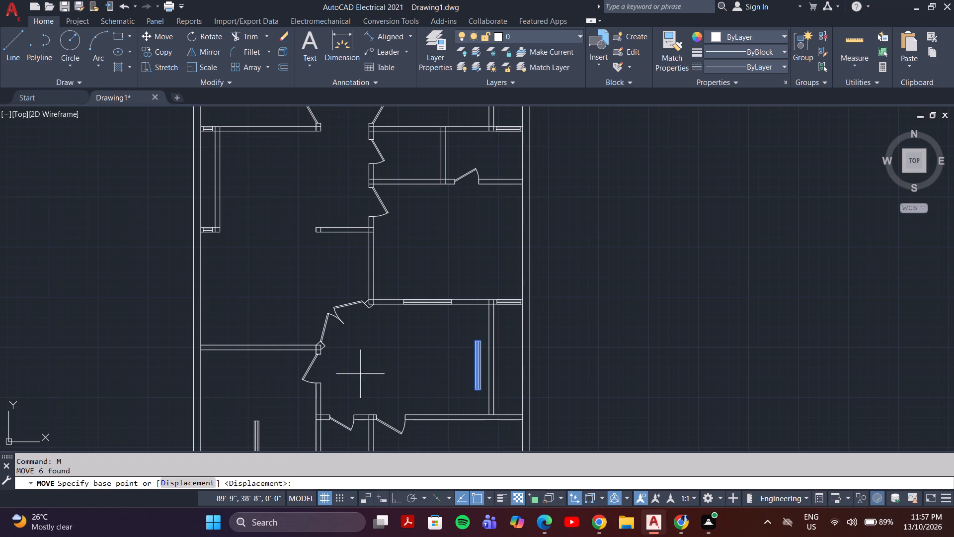
middle_drag(477, 398, 477, 397)
middle_drag(477, 397, 459, 371)
scroll(462, 367, up, 3)
click(454, 350)
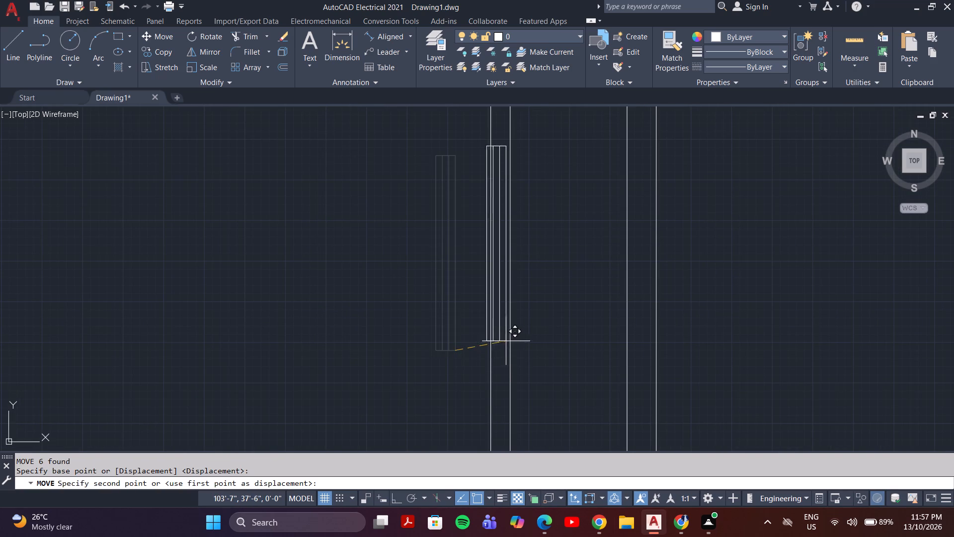
click(508, 350)
Draw a short vertical line across the double-door room's south wall, in line with the outer face of its east wall.
scroll(508, 350, down, 3)
middle_drag(515, 377, 520, 358)
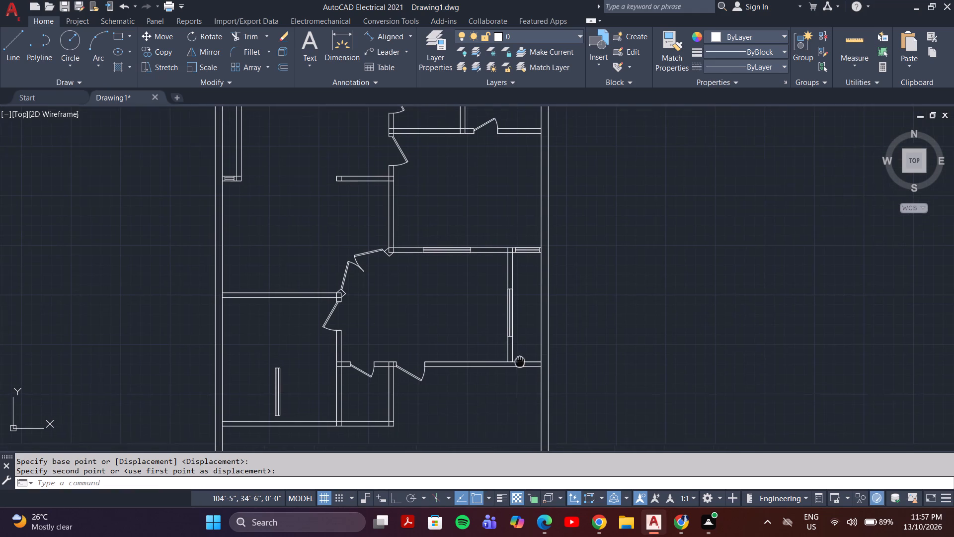
middle_drag(520, 358, 520, 356)
key(l)
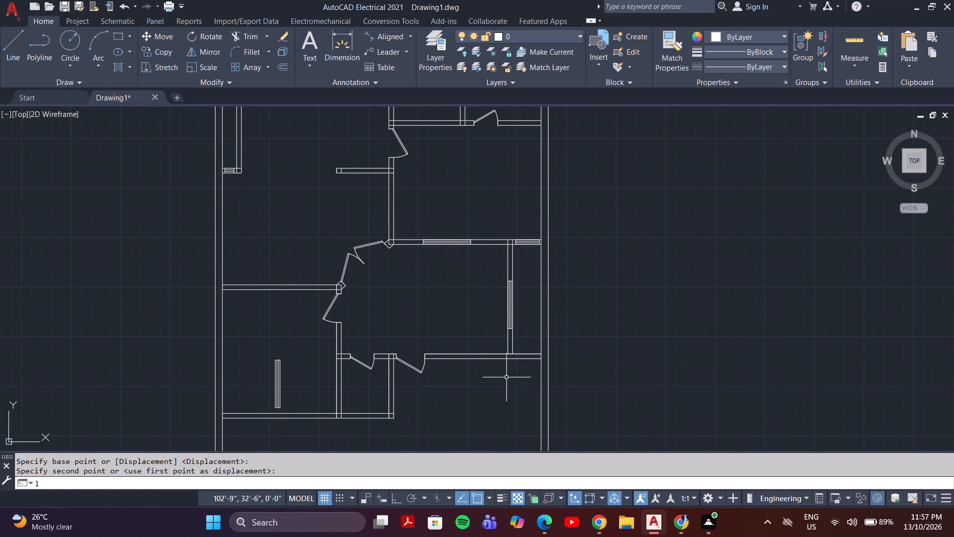
key(Return)
scroll(509, 381, up, 3)
click(516, 270)
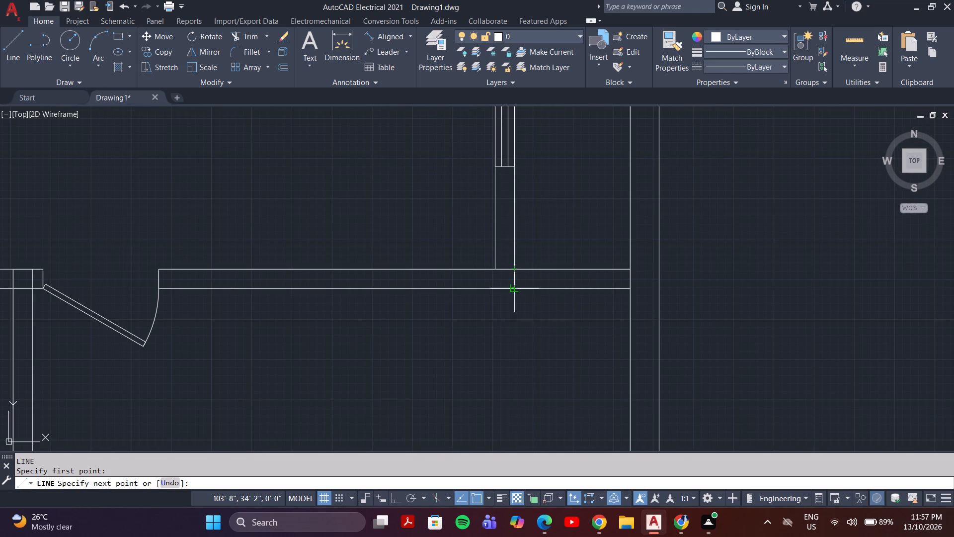
click(512, 291)
key(Escape)
Trim the two south wall lines of the double-door room that extend east beyond its southeast corner.
text(tr)
key(Return)
drag(554, 313, 574, 230)
scroll(570, 238, down, 2)
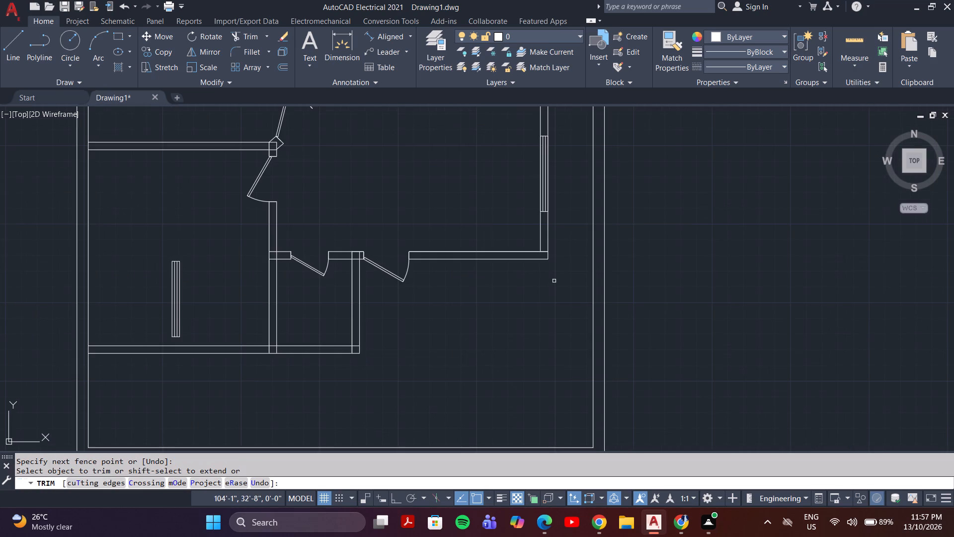
middle_drag(554, 281, 552, 299)
scroll(549, 302, down, 2)
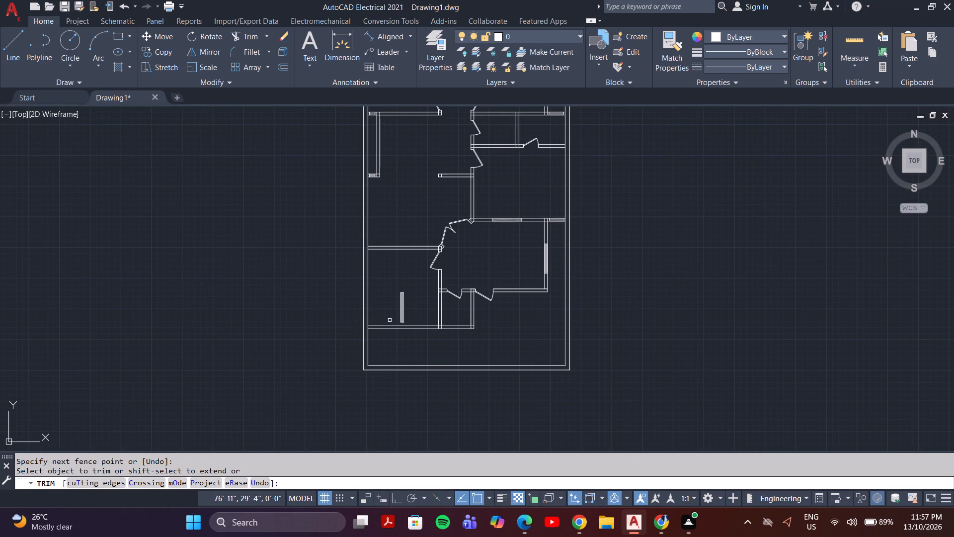
scroll(368, 286, up, 3)
key(Escape)
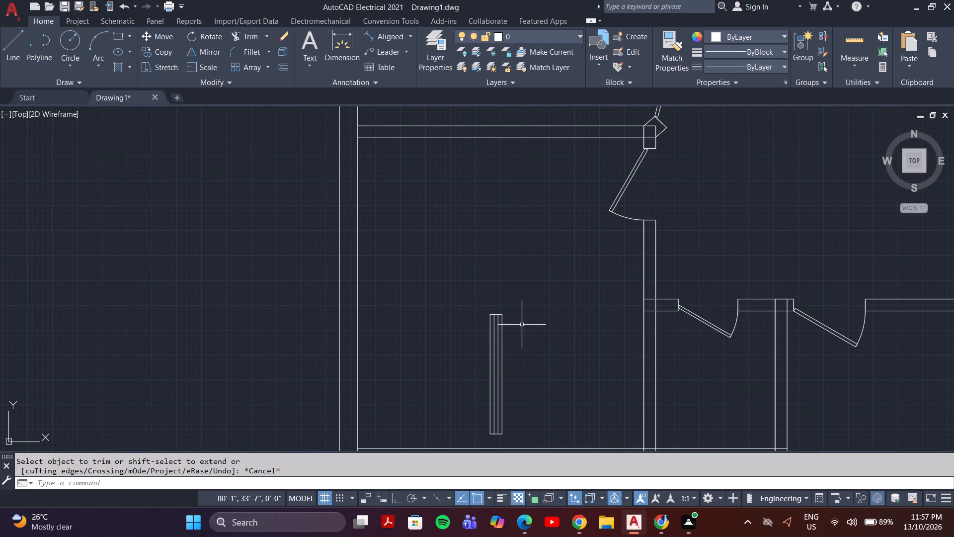
Copy the freestanding vertical window in the southwest room to a spot just north of it within the same room.
click(514, 305)
click(477, 435)
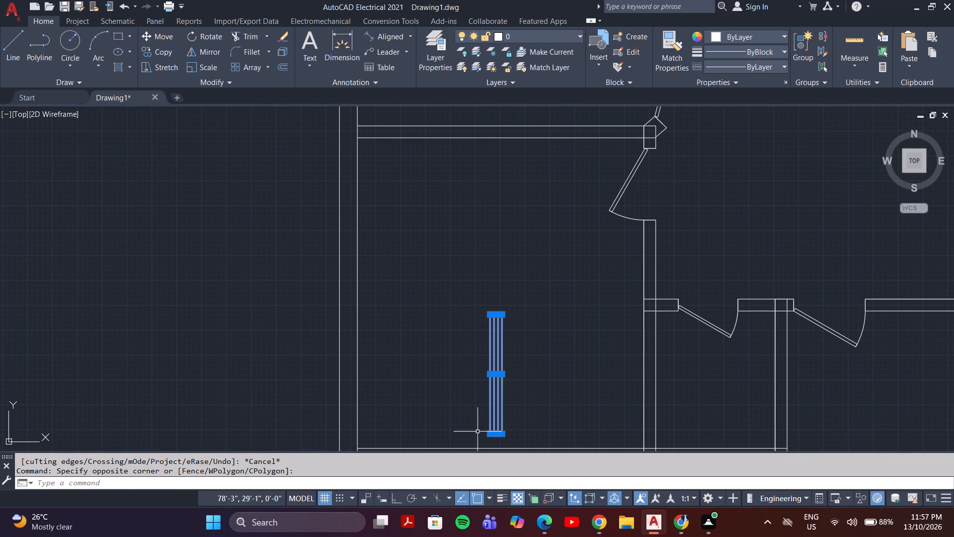
key(c)
key(o)
key(Return)
click(501, 381)
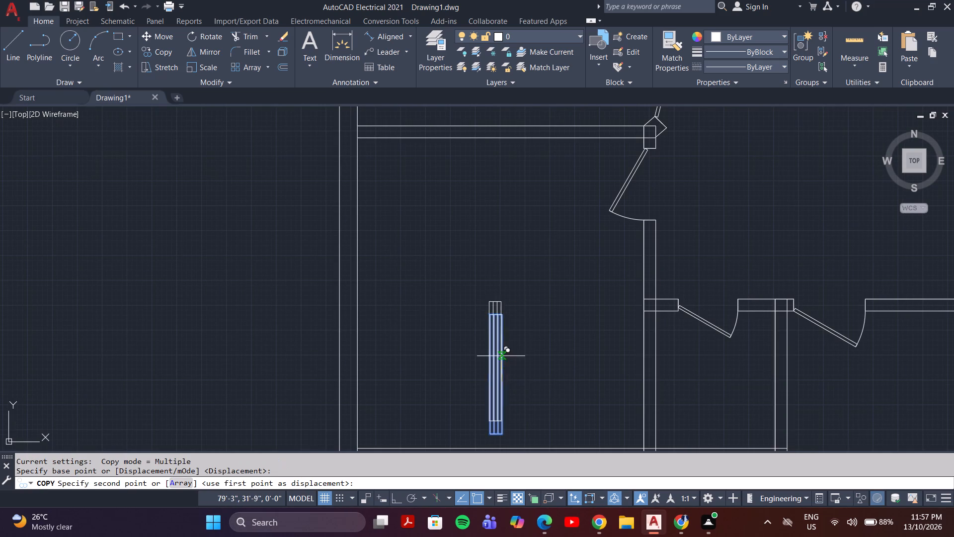
click(505, 240)
key(Escape)
Select the lower of the two freestanding vertical windows in the southwest room.
click(516, 304)
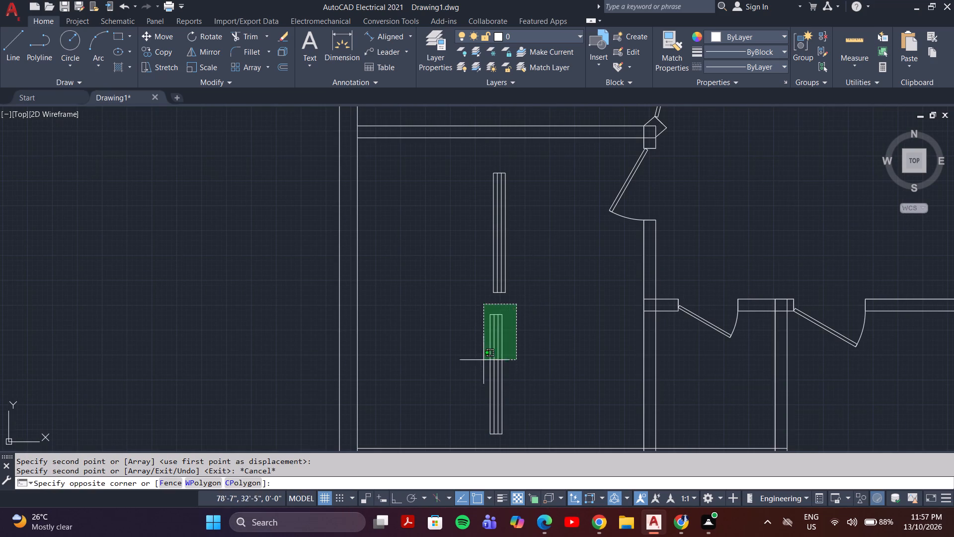
click(479, 448)
middle_drag(489, 373, 493, 323)
scroll(493, 320, up, 1)
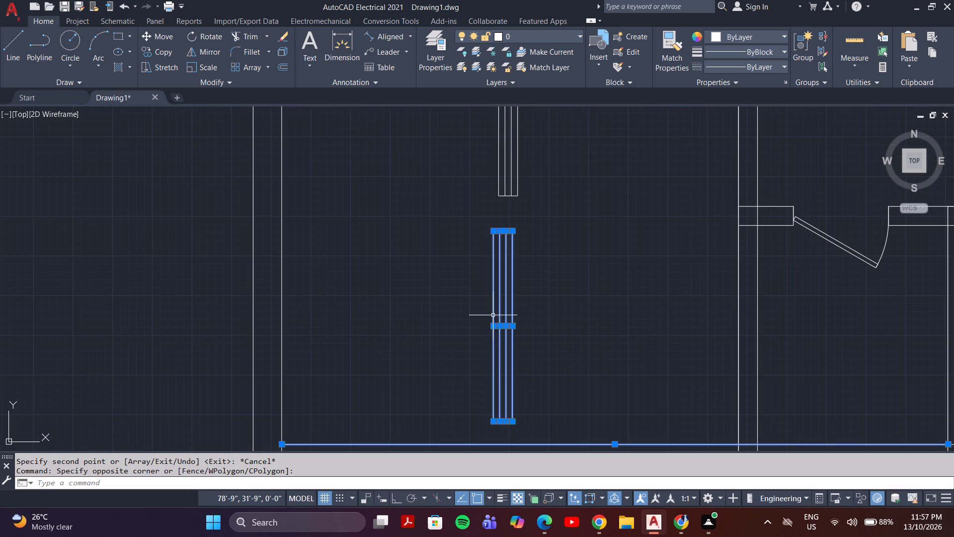
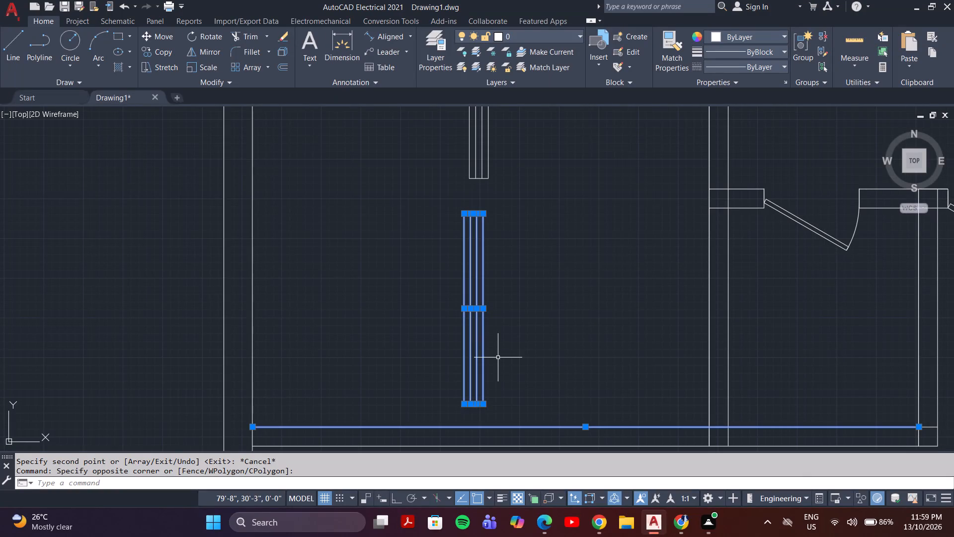
Rotate the lower freestanding vertical window in the southwest room 90° about its southeast corner so it lies horizontal.
key(grave)
key(Escape)
click(515, 205)
click(446, 415)
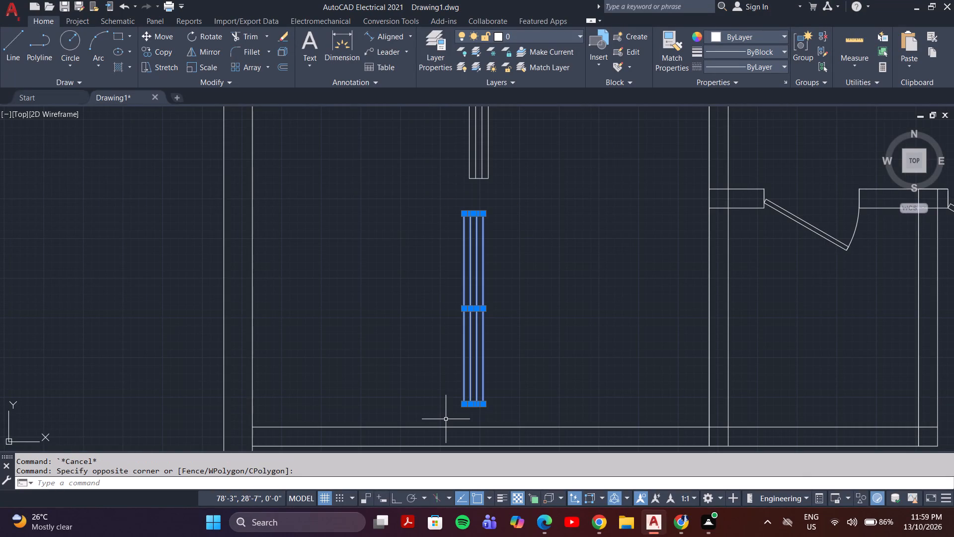
key(r)
key(o)
key(Return)
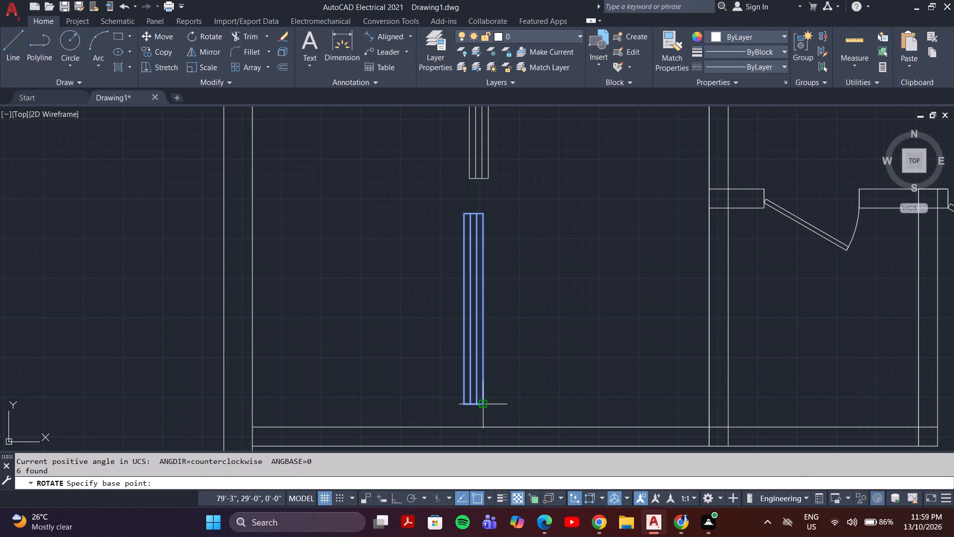
drag(483, 404, 488, 405)
key(F9)
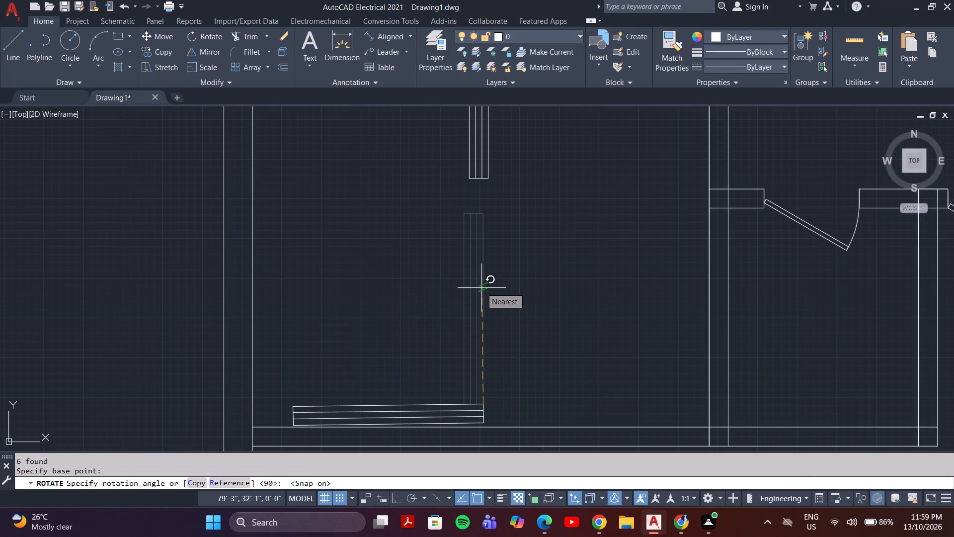
key(F8)
click(502, 374)
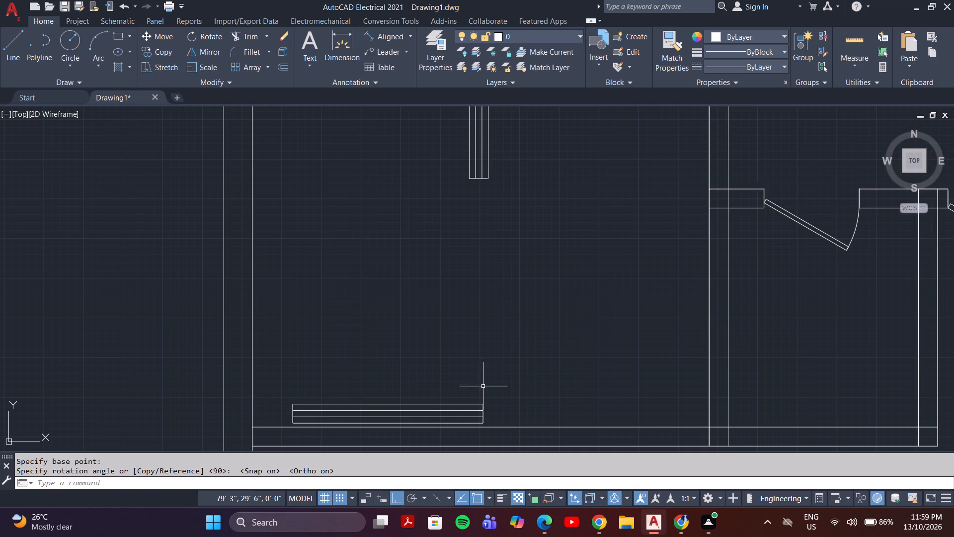
Move the horizontal window northeast, clear of the southwest room's south wall and nearer the middle of the room.
scroll(482, 387, up, 1)
middle_drag(482, 387, 546, 303)
click(550, 316)
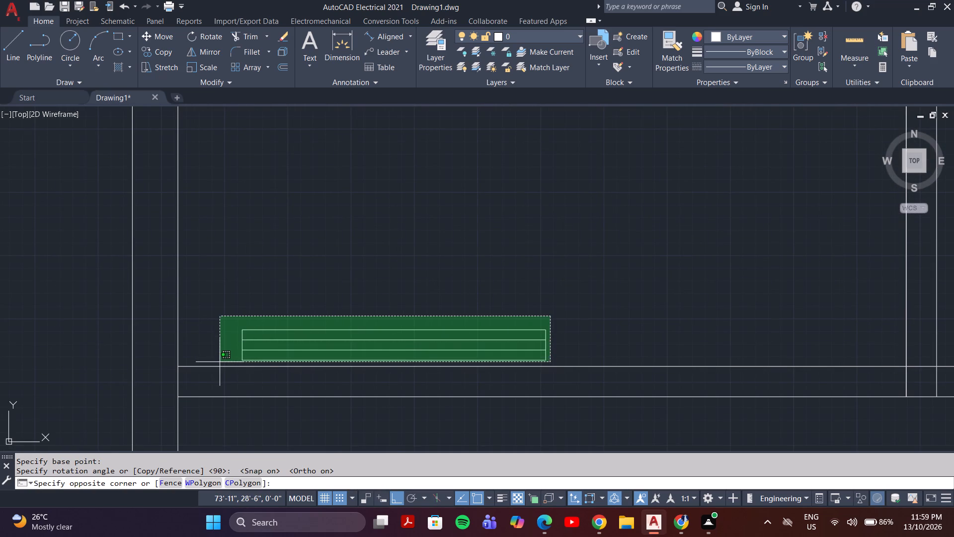
click(220, 362)
key(m)
key(Return)
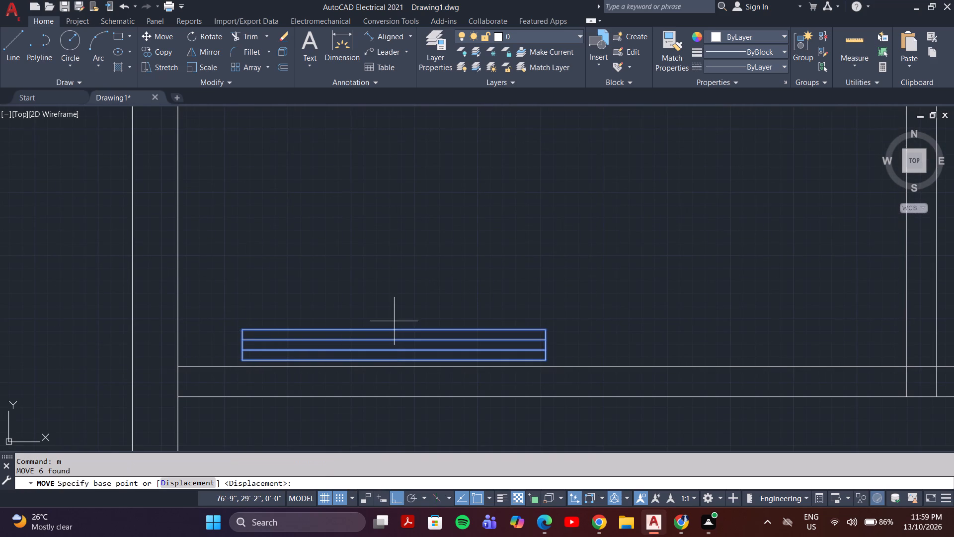
click(394, 335)
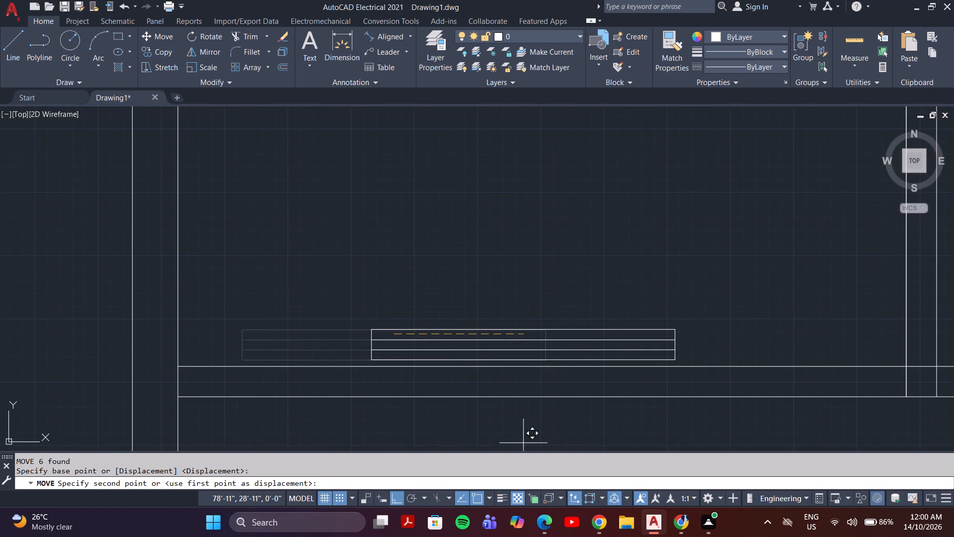
key(F8)
click(523, 295)
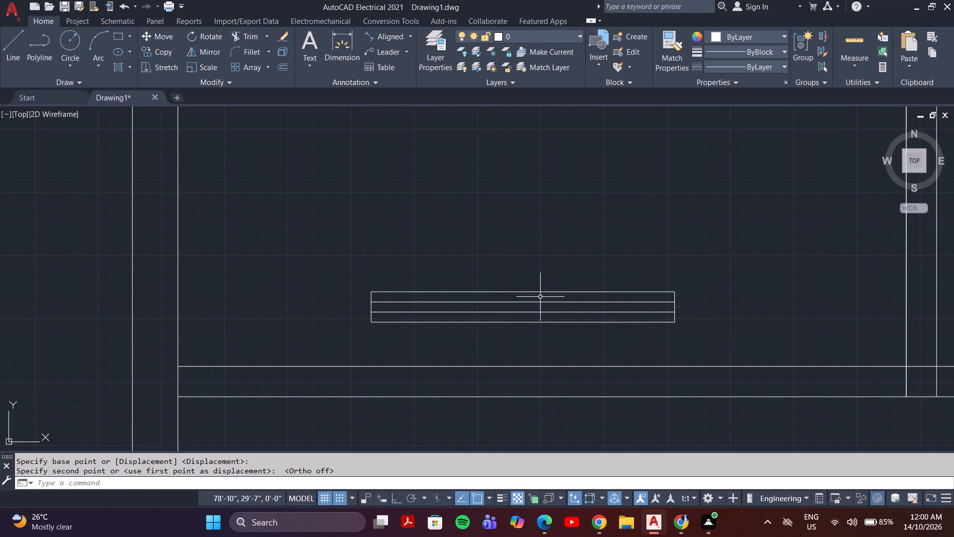
Move the horizontal window straight down into the southwest room's south wall, with its southeast corner on the wall's outer line.
key(Escape)
drag(706, 300, 698, 303)
click(624, 334)
click(683, 281)
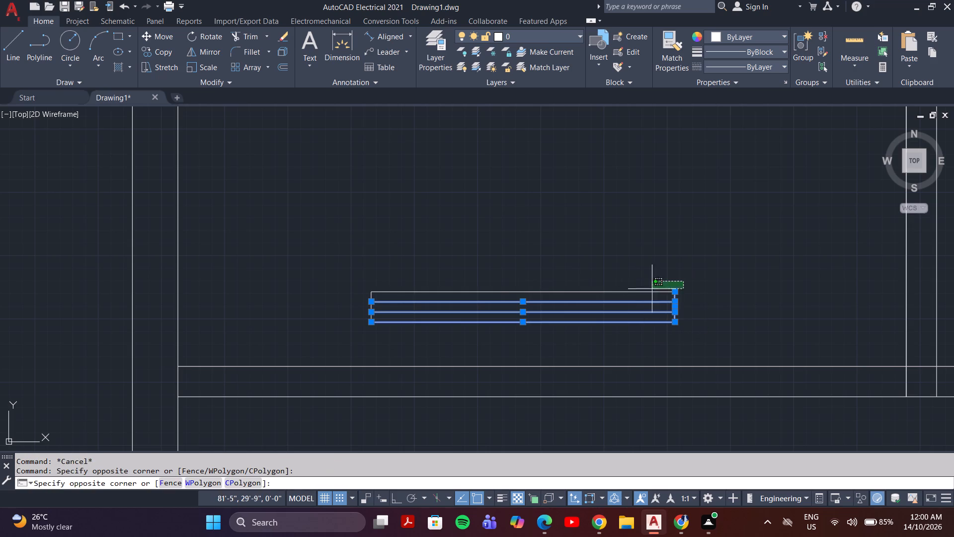
click(356, 325)
key(m)
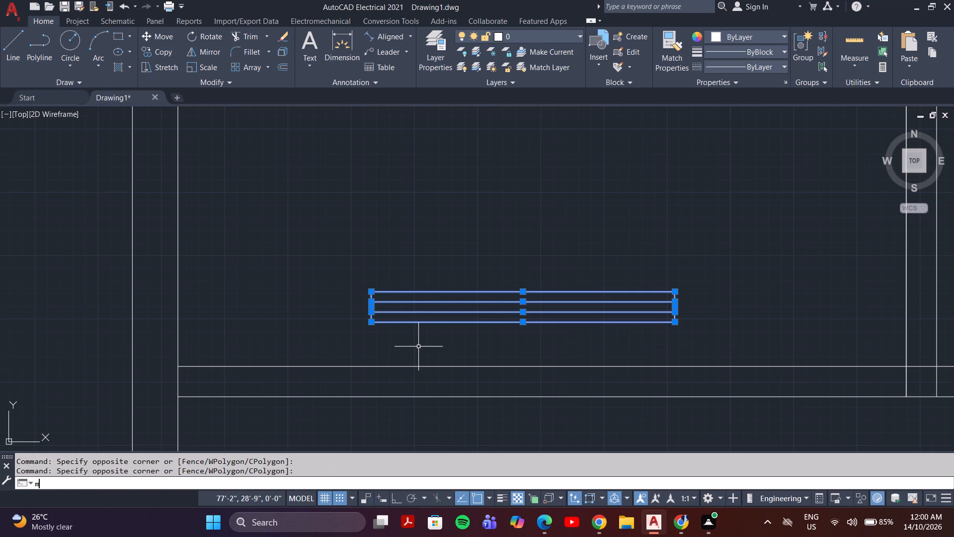
key(Return)
click(674, 321)
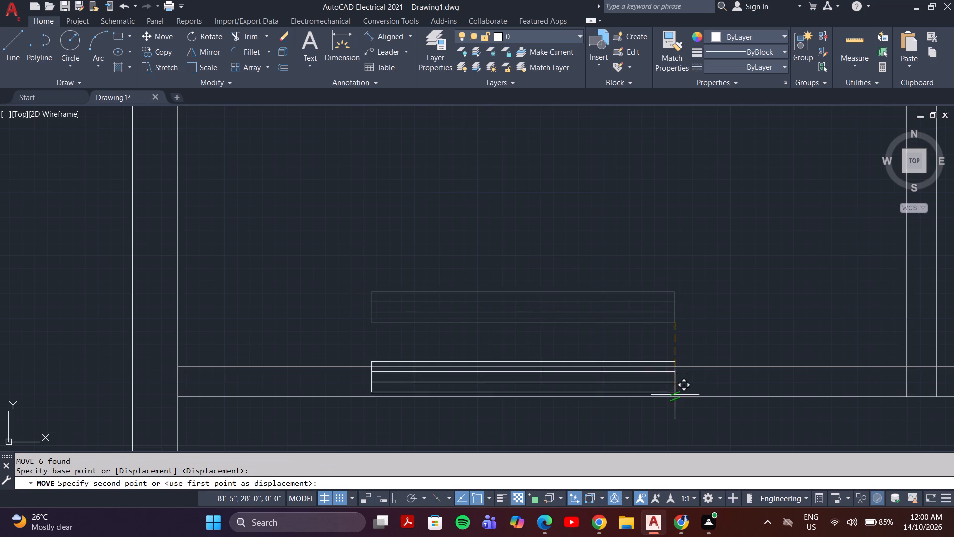
scroll(671, 396, up, 4)
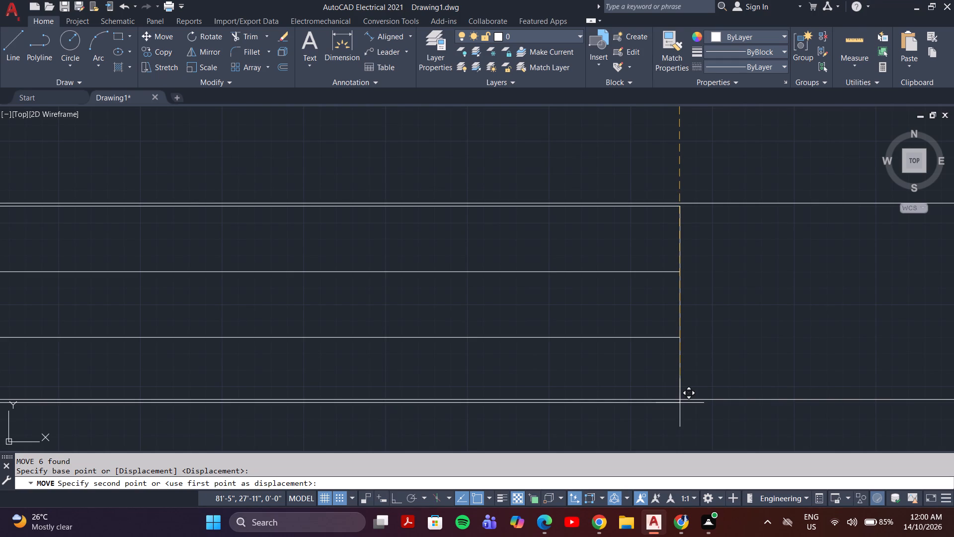
key(F9)
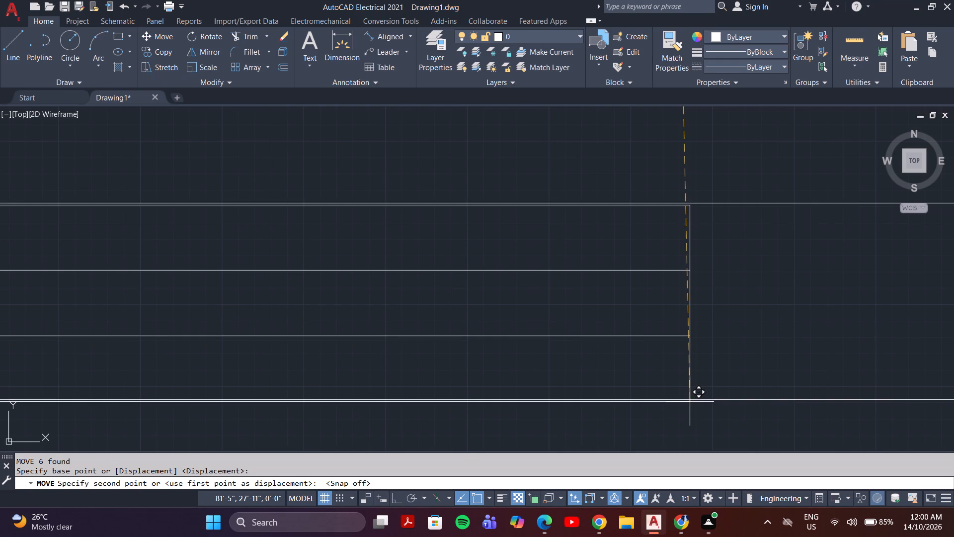
scroll(689, 397, down, 6)
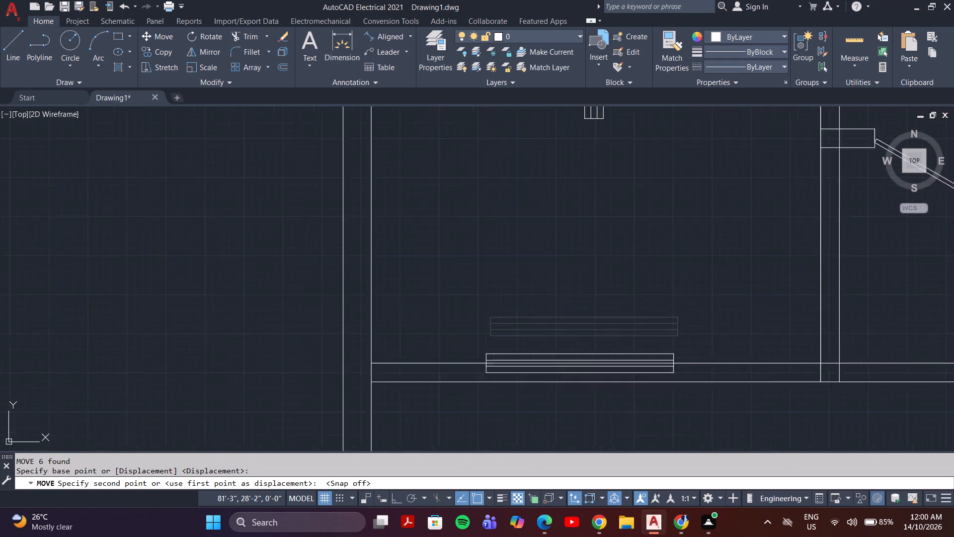
scroll(675, 378, up, 4)
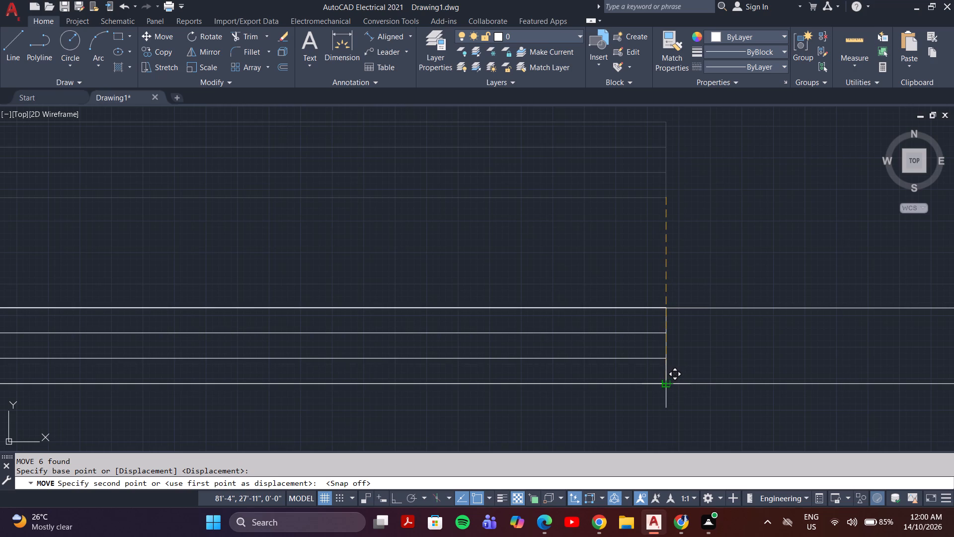
click(666, 385)
Move the remaining freestanding vertical window from the southwest room into the open space just north of that room's north wall.
scroll(667, 344, down, 3)
middle_drag(628, 282, 636, 423)
middle_drag(600, 319, 600, 399)
scroll(600, 373, down, 1)
scroll(596, 256, up, 1)
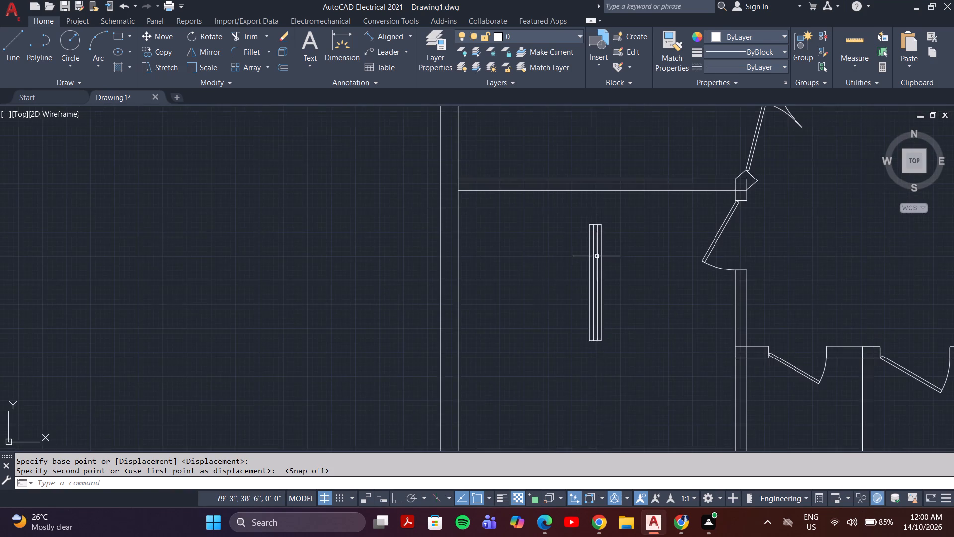
scroll(596, 256, up, 3)
click(594, 255)
click(560, 283)
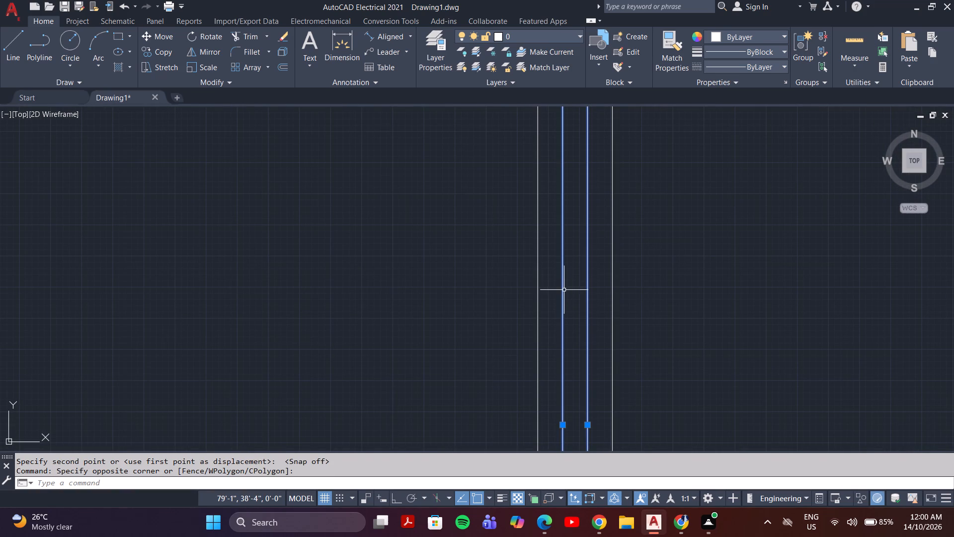
key(Escape)
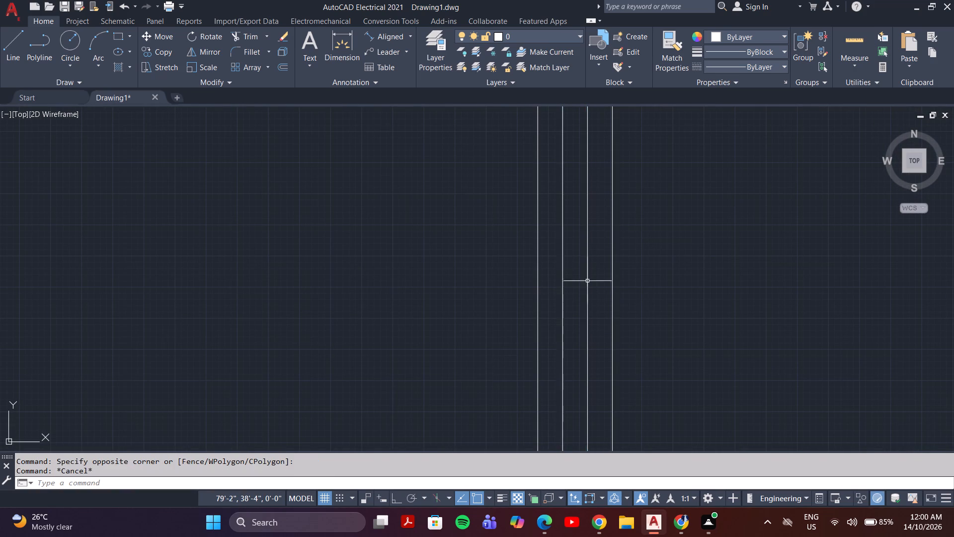
scroll(626, 237, down, 2)
click(634, 156)
middle_drag(569, 358, 577, 265)
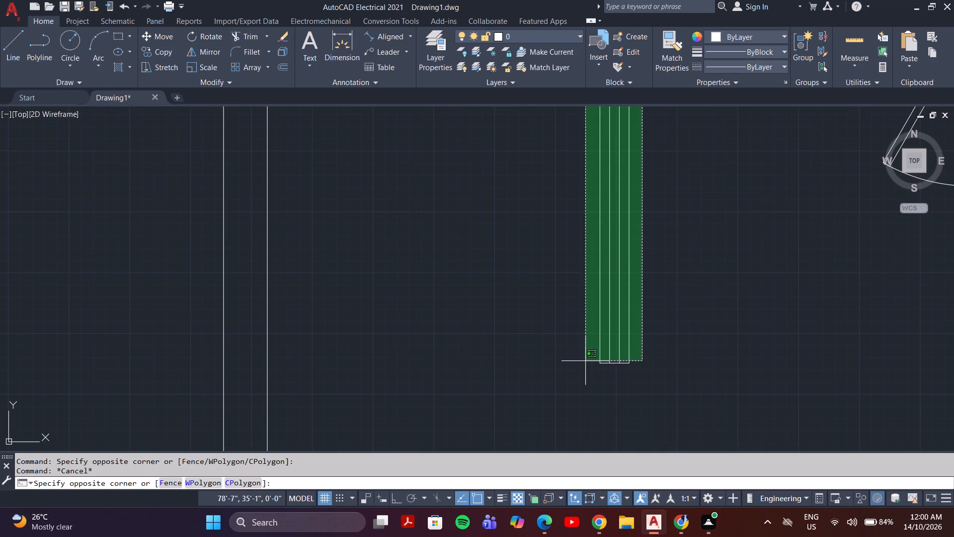
click(587, 372)
key(m)
key(Return)
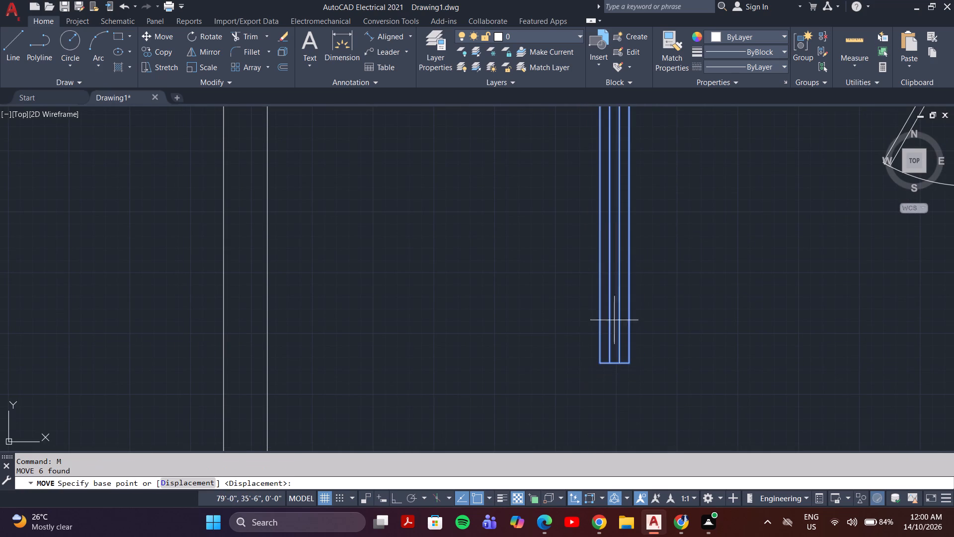
click(619, 255)
scroll(528, 297, down, 4)
middle_drag(528, 284, 532, 393)
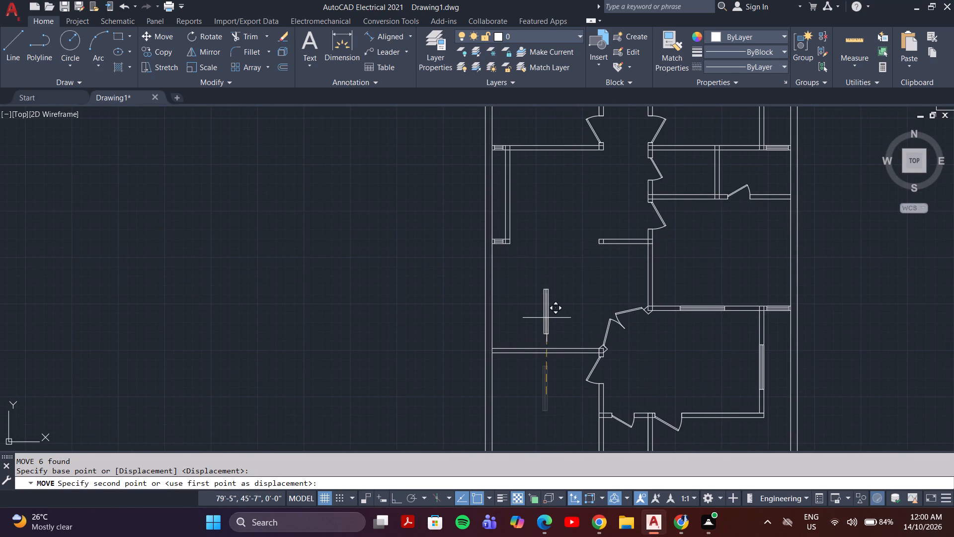
click(548, 315)
key(Escape)
Rotate the moved vertical window 90° about its southeast corner so it lies horizontal above the southwest room's north wall.
click(578, 270)
click(530, 351)
key(Escape)
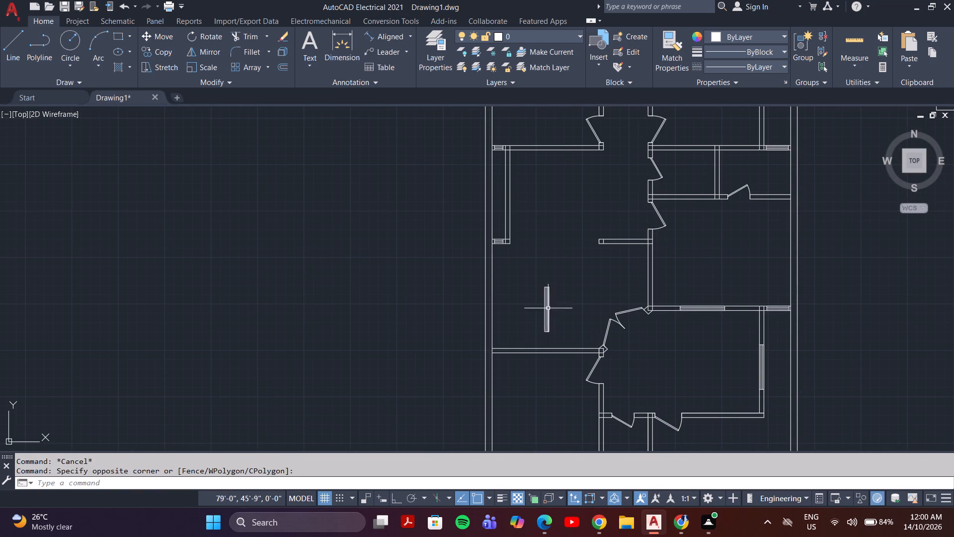
click(560, 288)
click(538, 332)
scroll(552, 282, up, 2)
click(553, 276)
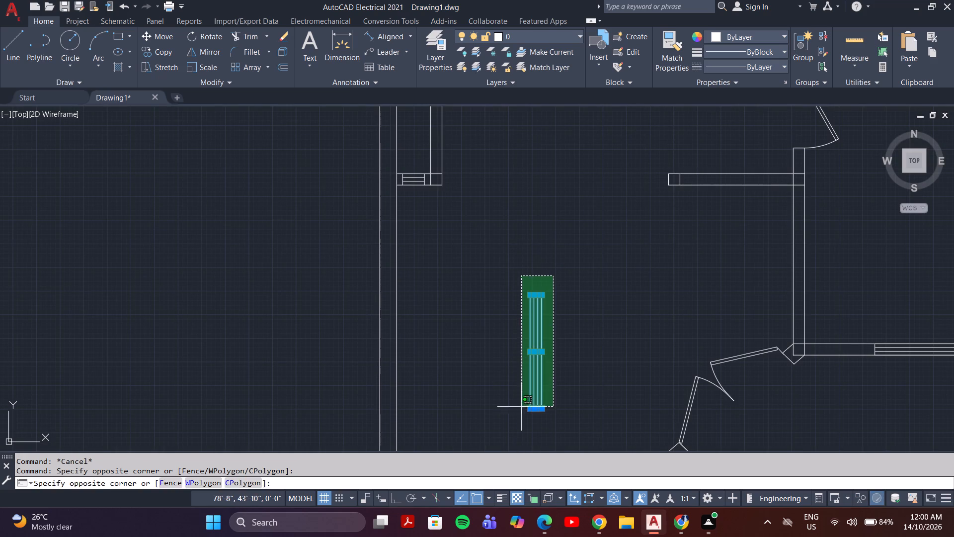
click(525, 425)
text(ro)
key(Return)
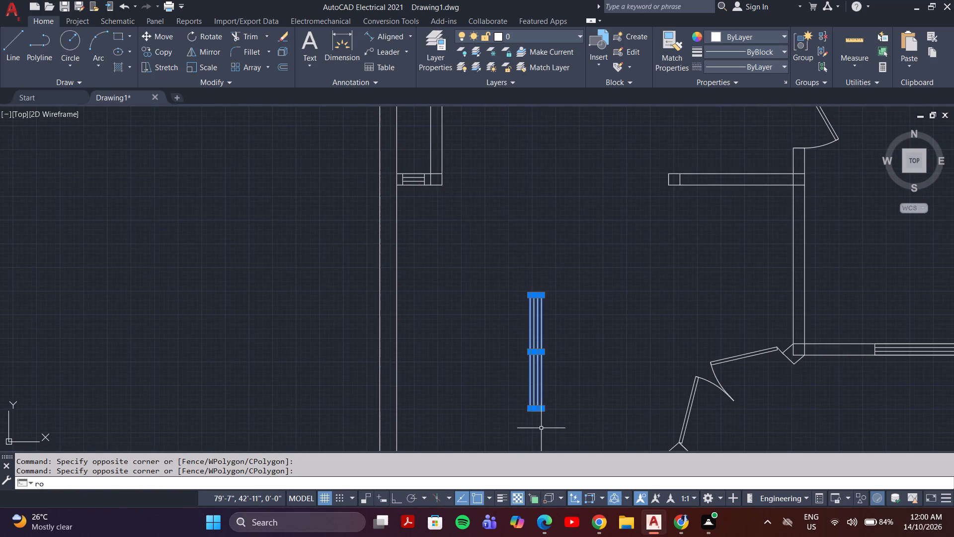
scroll(539, 412, up, 3)
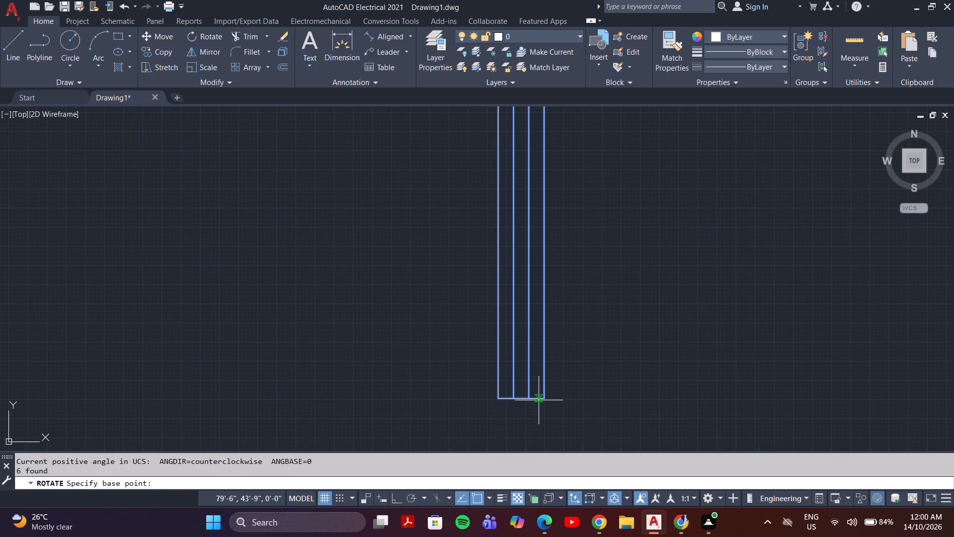
click(544, 399)
key(F8)
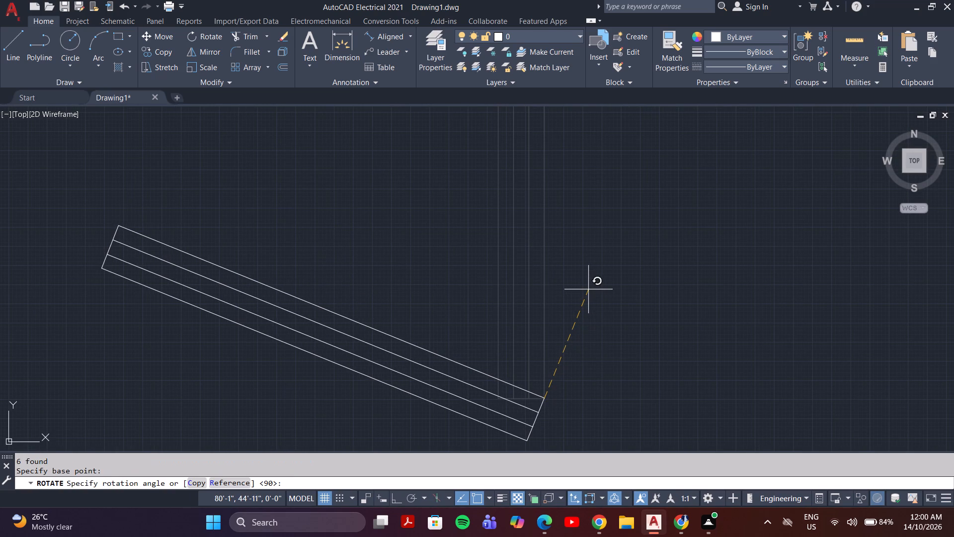
click(557, 277)
Move the horizontal window into the southwest room's north wall, with its southeast corner on the wall's lower line.
middle_drag(516, 353, 637, 260)
scroll(642, 340, down, 2)
click(663, 315)
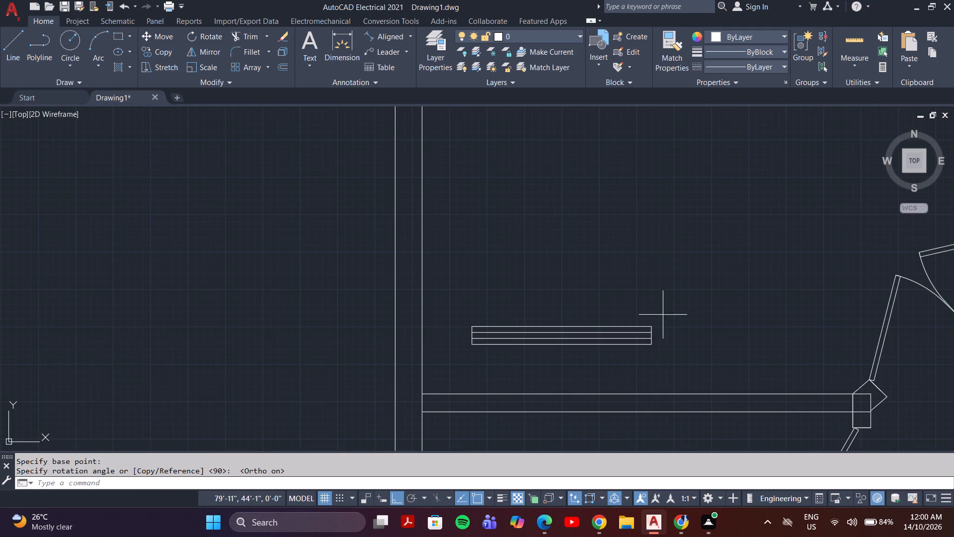
click(463, 353)
key(m)
key(Return)
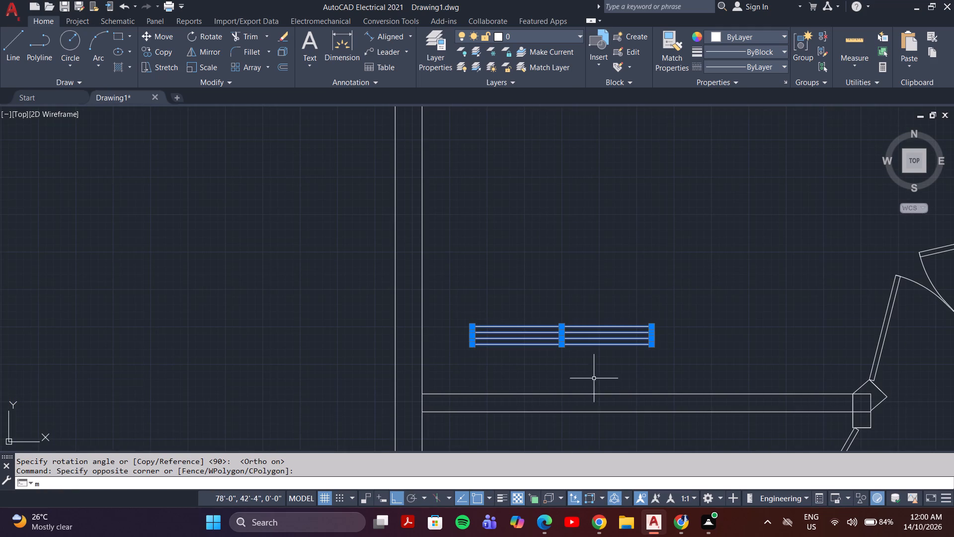
click(648, 345)
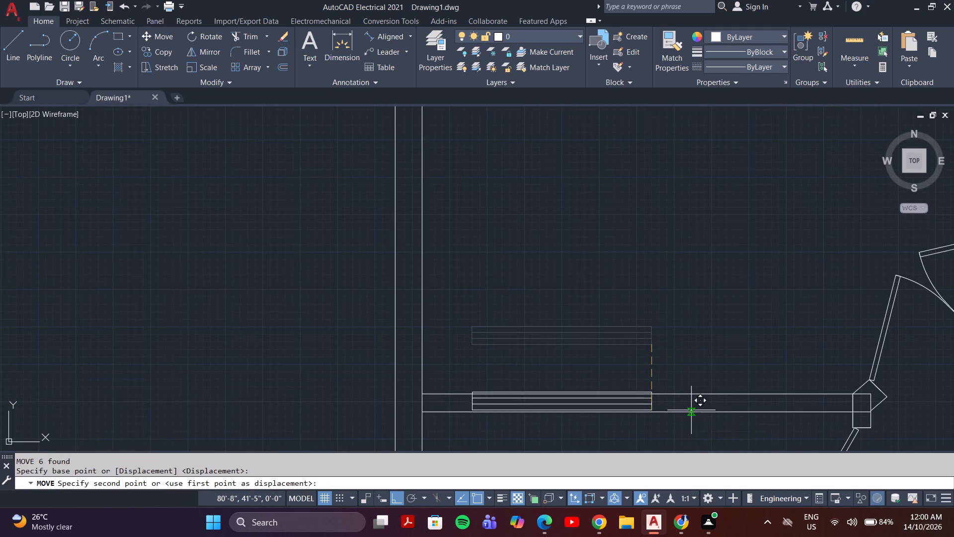
key(F8)
scroll(721, 414, up, 4)
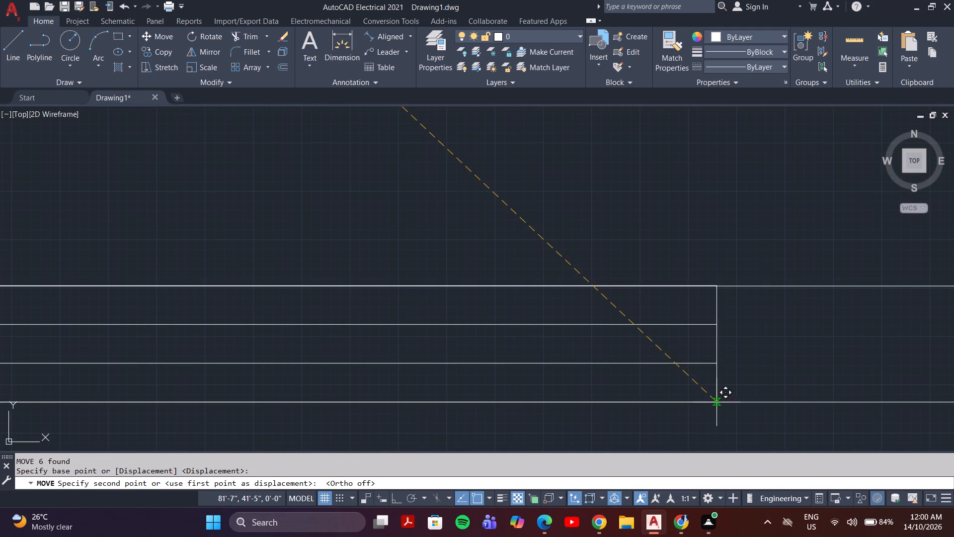
click(716, 402)
Load the ACAD_ISO03W100 (ISO dash space) linetype for the inner lines of the window in the southwest room's north wall.
scroll(647, 342, down, 2)
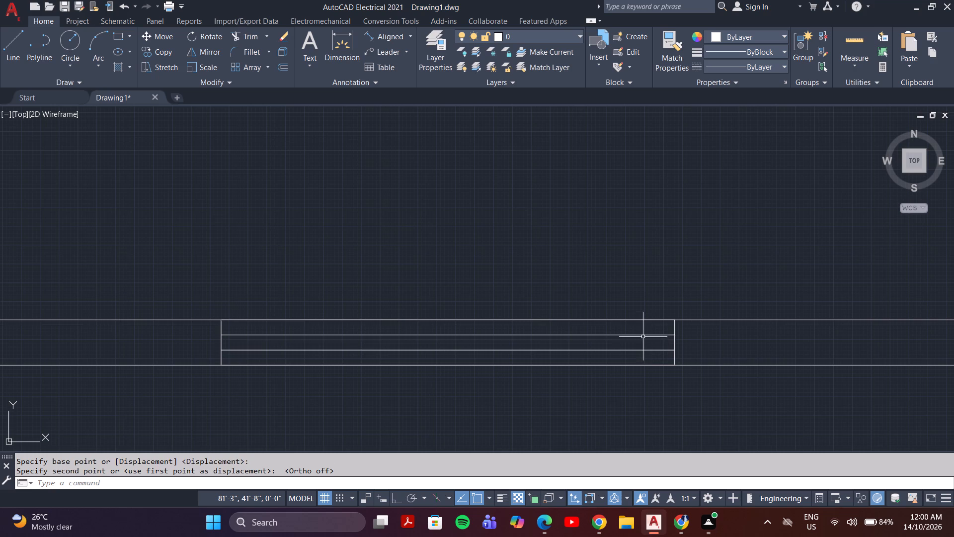
click(643, 337)
click(642, 352)
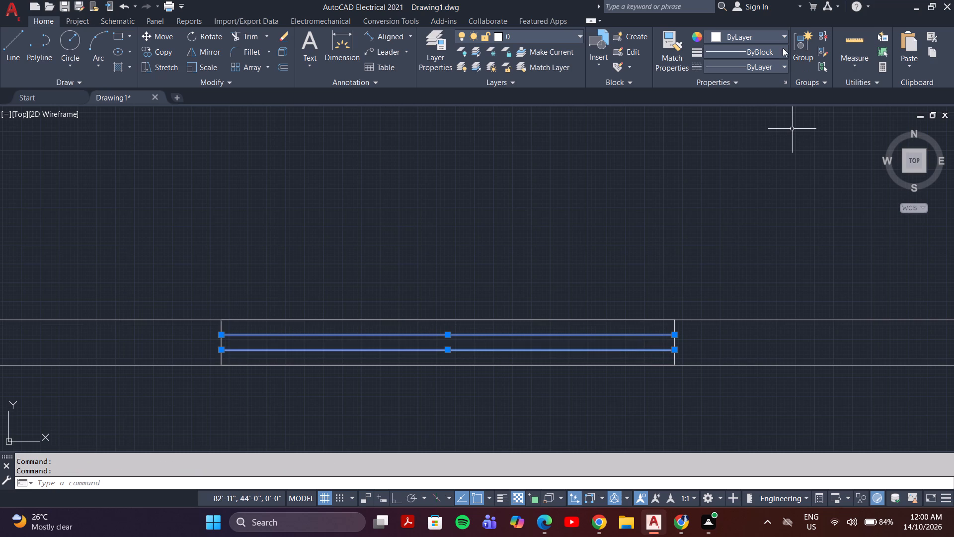
click(774, 68)
click(748, 128)
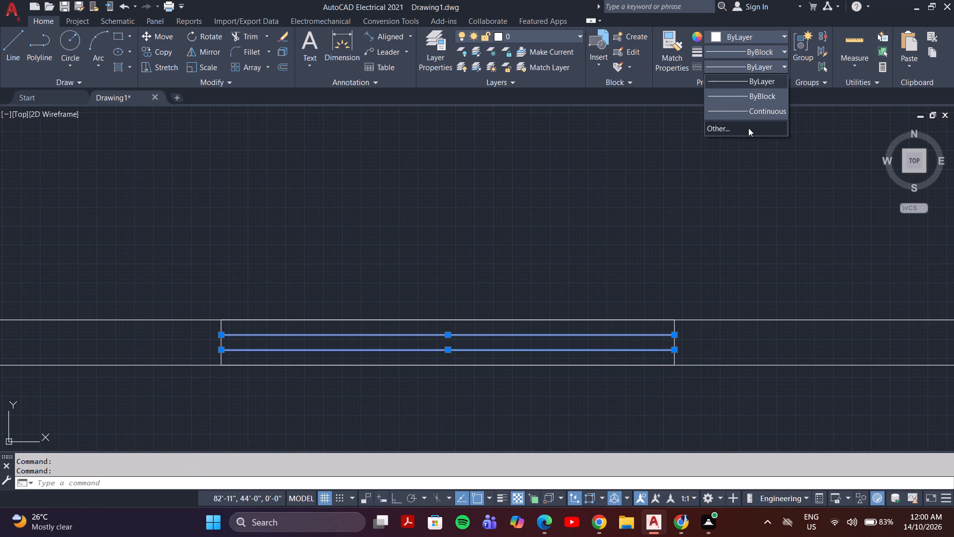
click(592, 158)
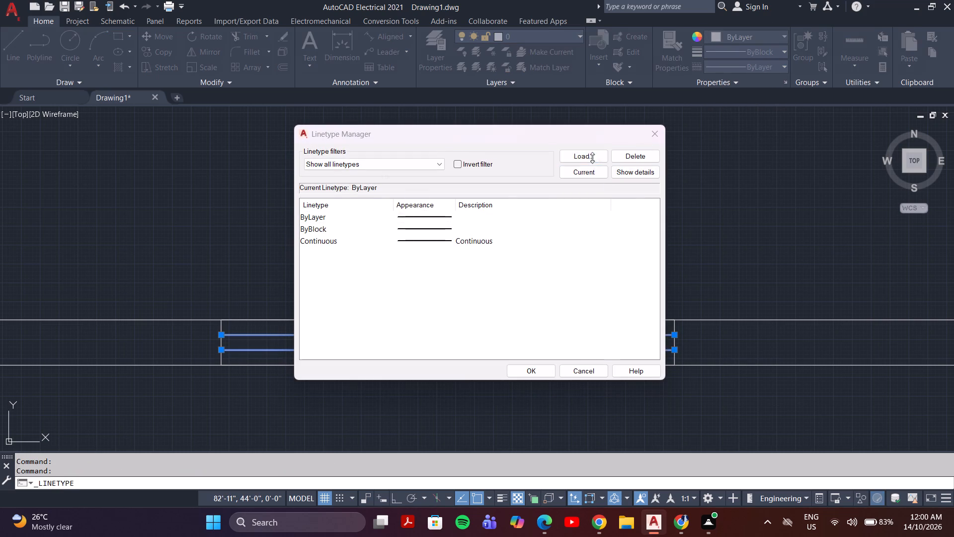
click(503, 240)
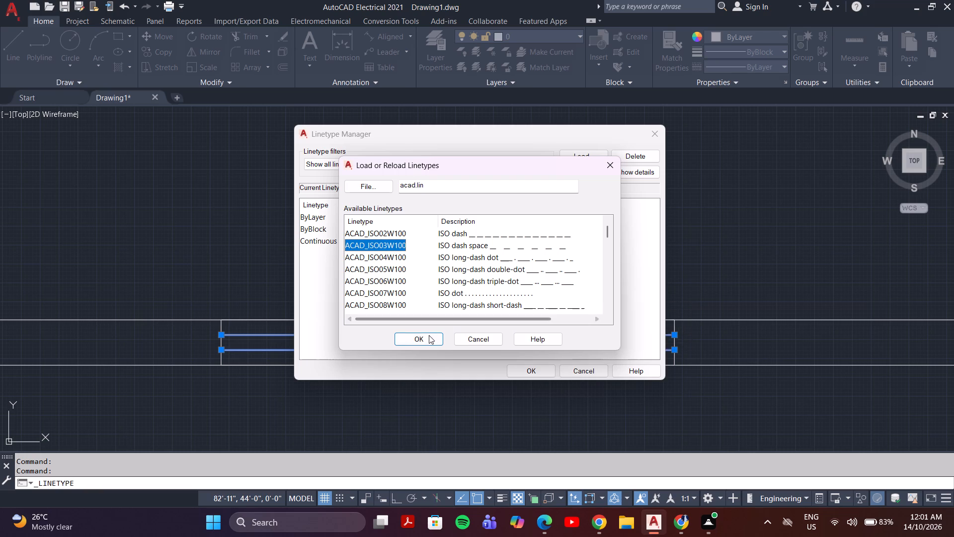
click(428, 336)
click(514, 370)
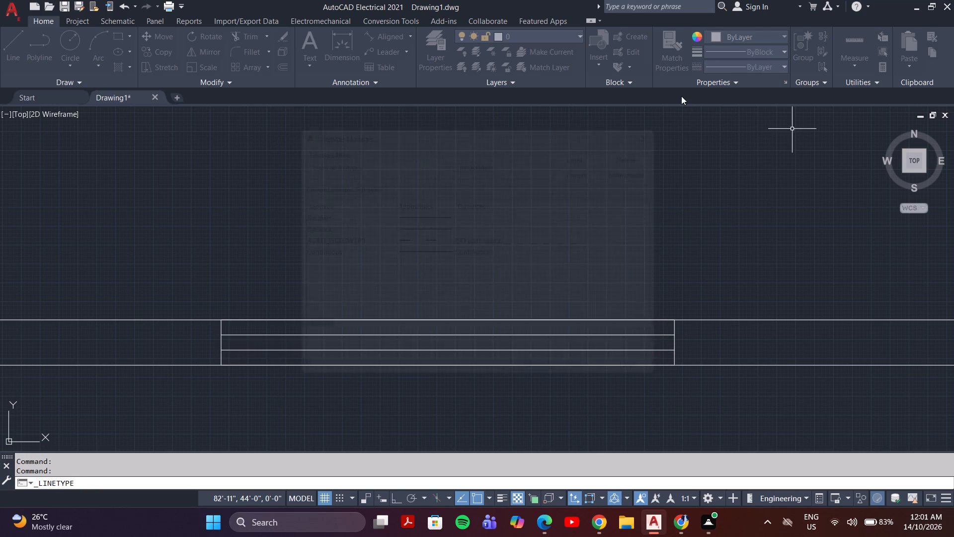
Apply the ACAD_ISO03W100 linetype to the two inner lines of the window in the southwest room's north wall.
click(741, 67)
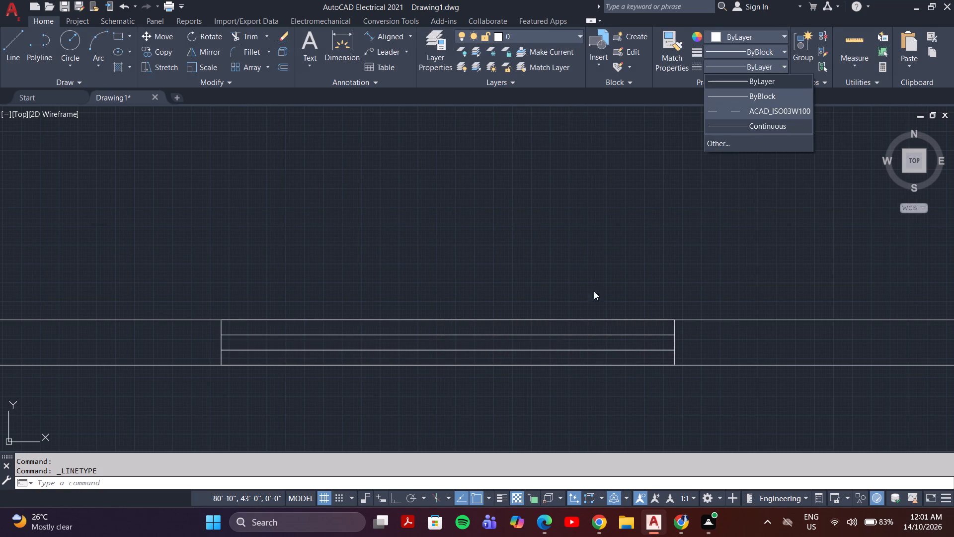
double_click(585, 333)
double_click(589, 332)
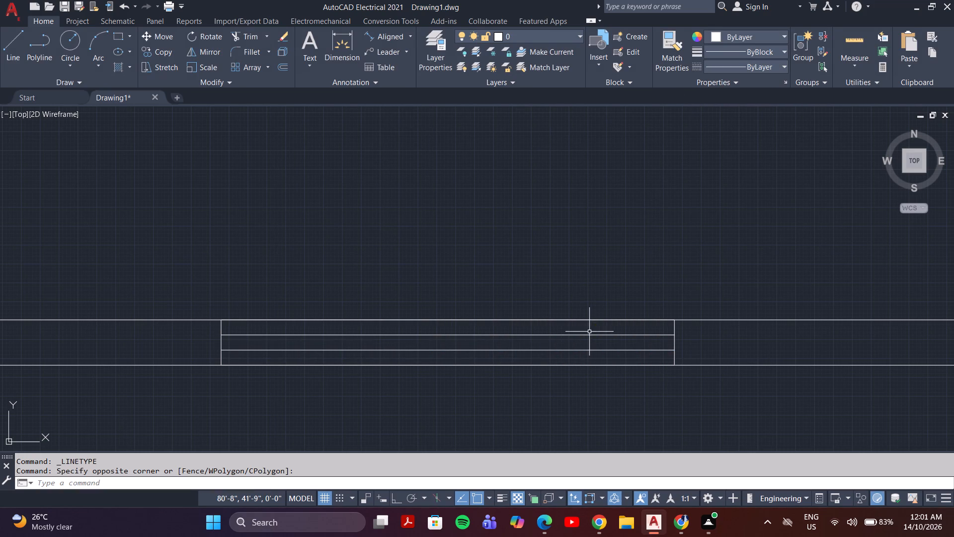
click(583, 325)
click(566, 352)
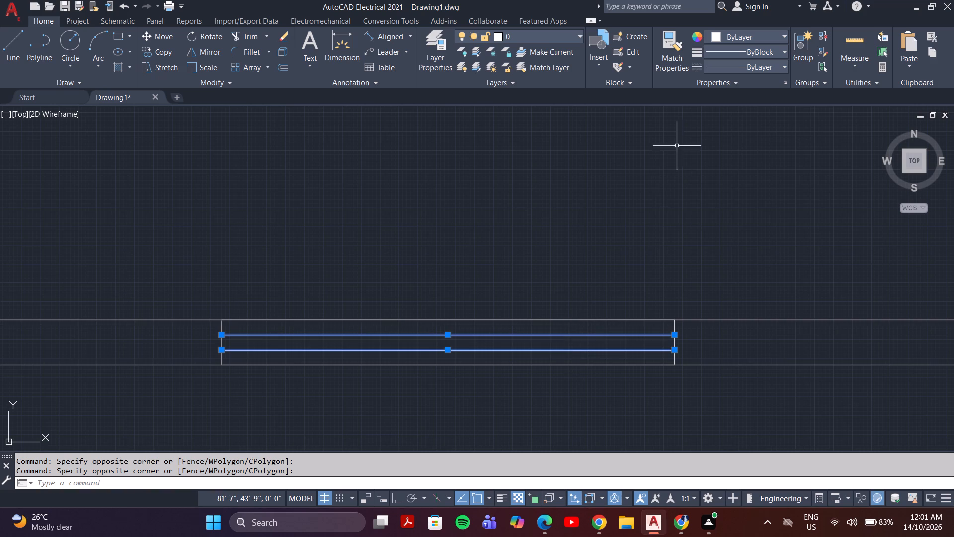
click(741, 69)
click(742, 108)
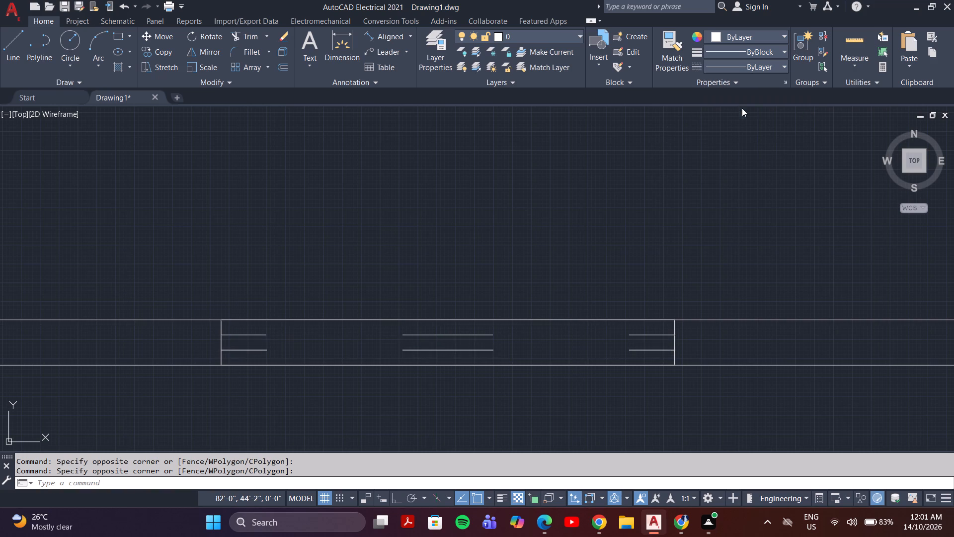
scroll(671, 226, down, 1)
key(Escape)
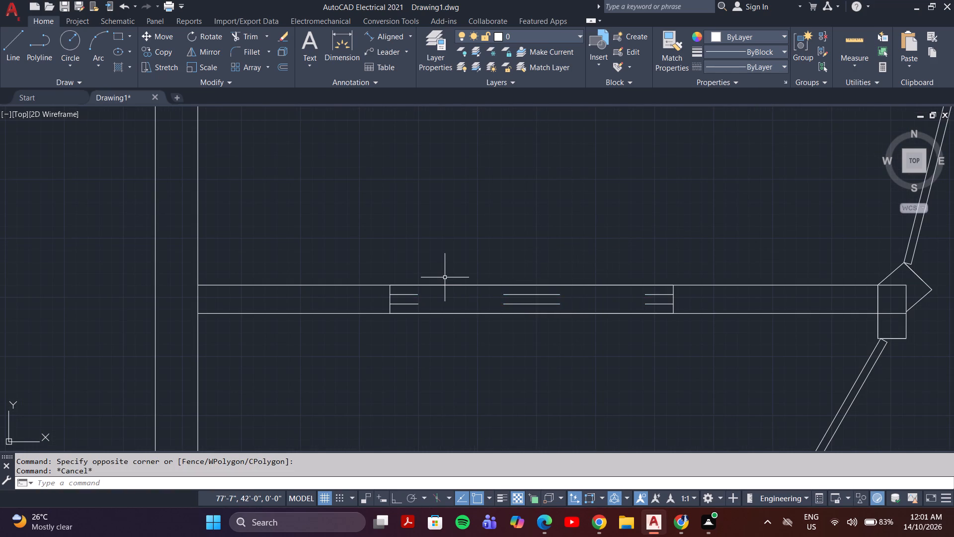
Load the ACAD_ISO07W100 (ISO dot) linetype into the drawing.
scroll(419, 294, up, 2)
scroll(600, 285, up, 1)
click(648, 301)
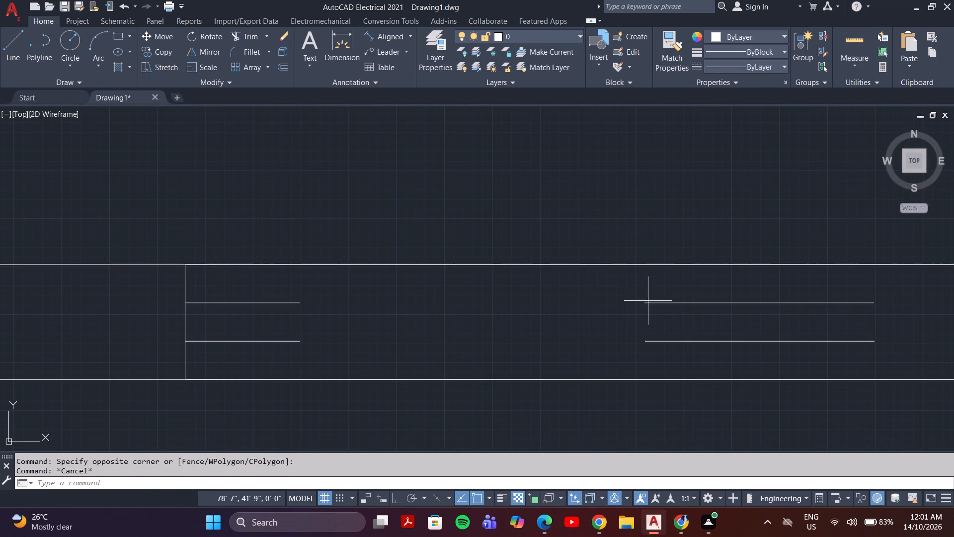
key(Escape)
click(671, 296)
click(657, 353)
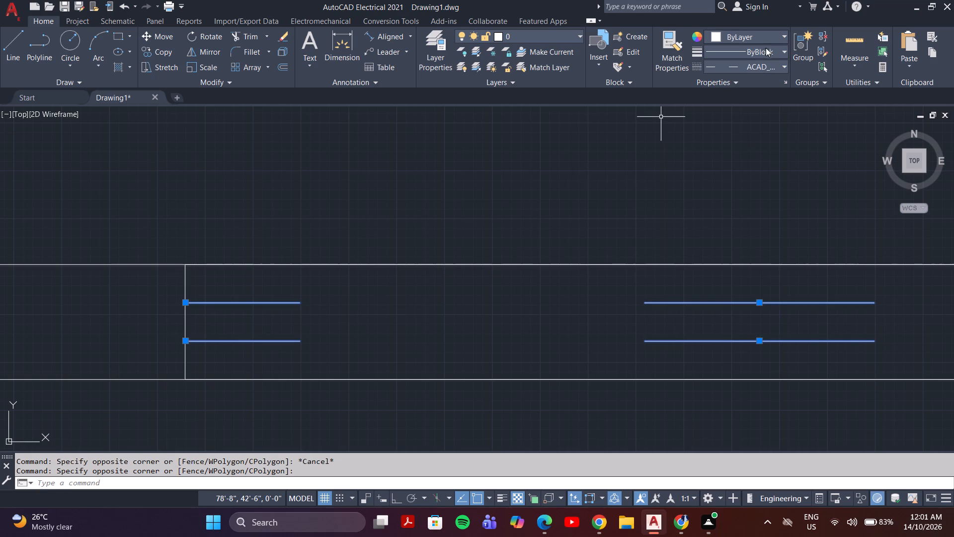
click(767, 58)
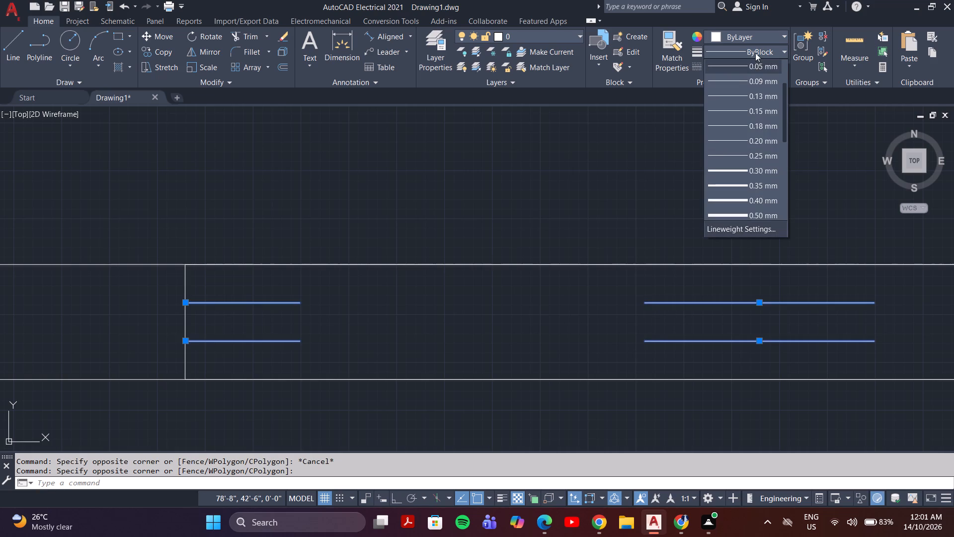
click(757, 45)
click(761, 61)
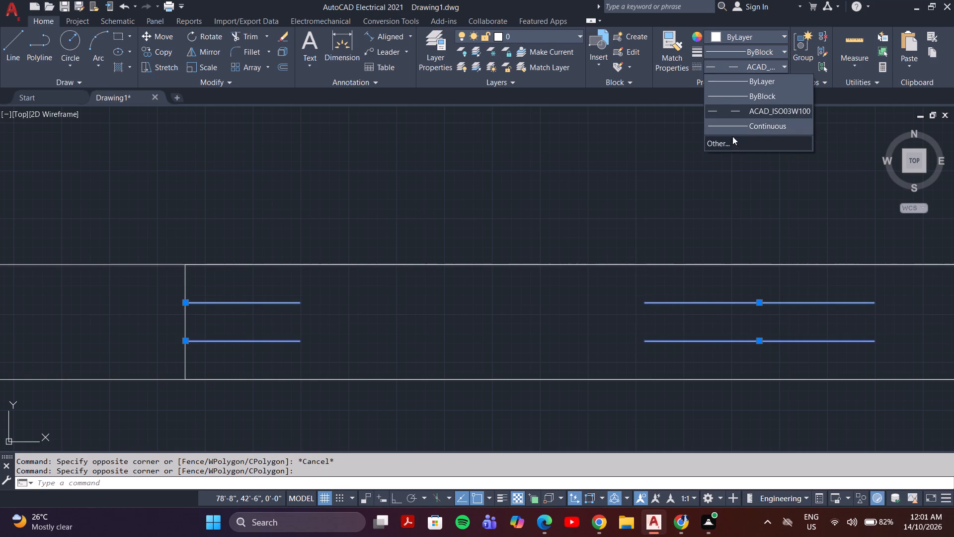
click(731, 138)
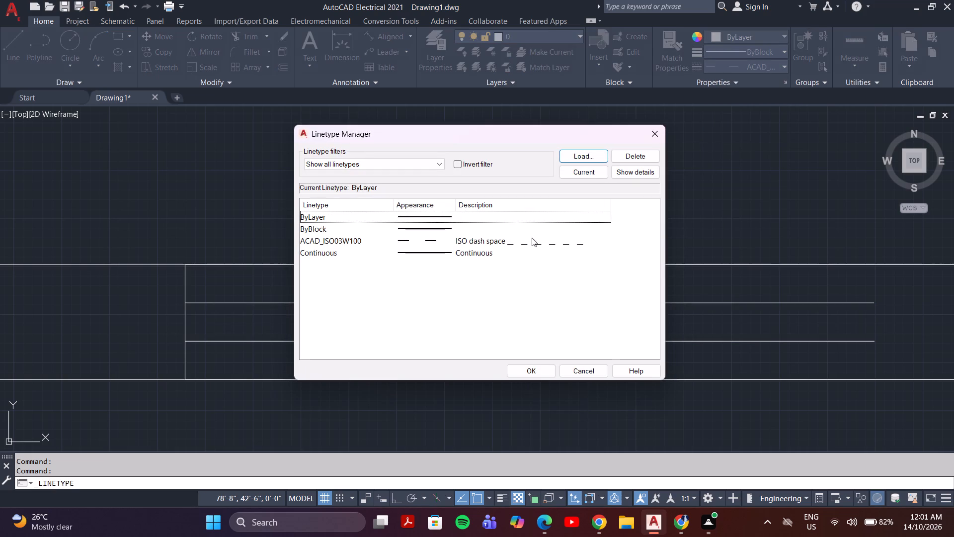
click(575, 153)
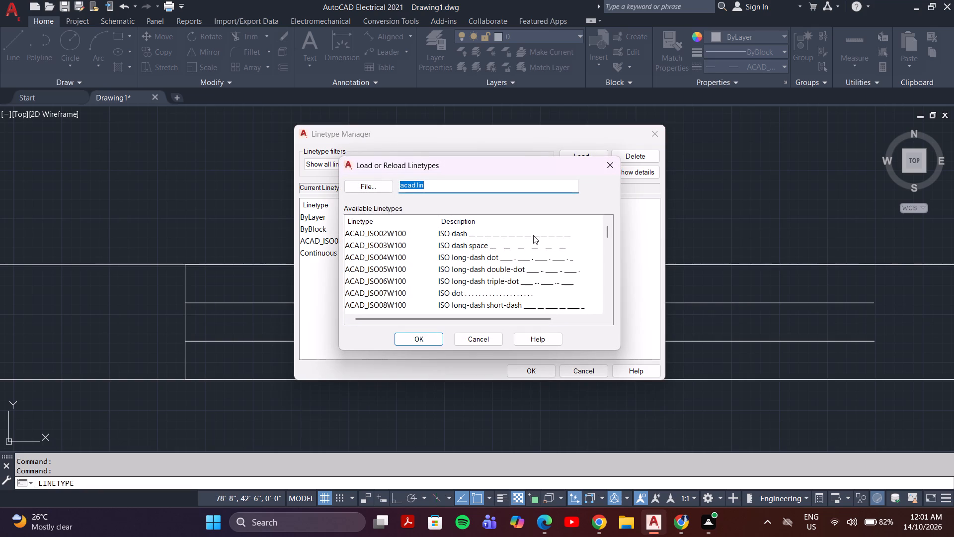
scroll(532, 244, down, 1)
click(531, 256)
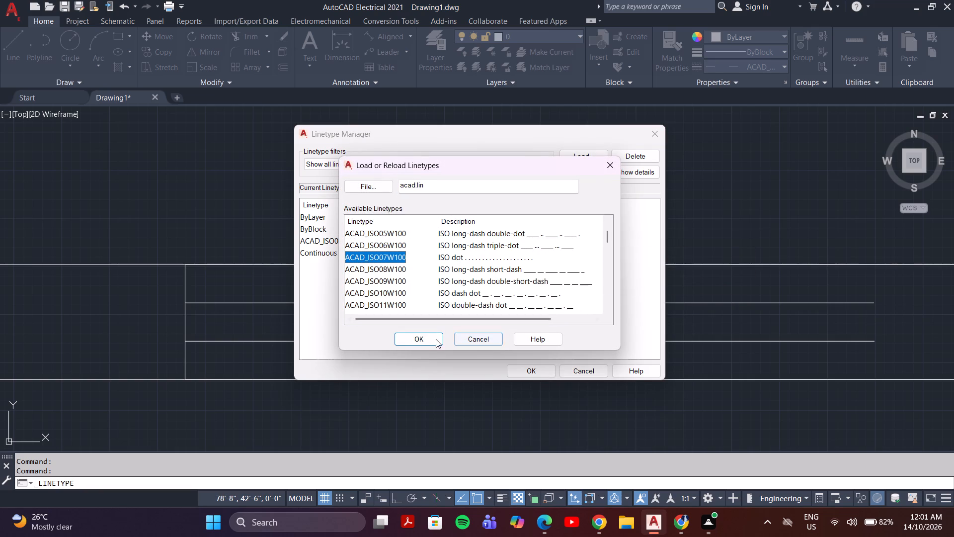
click(429, 340)
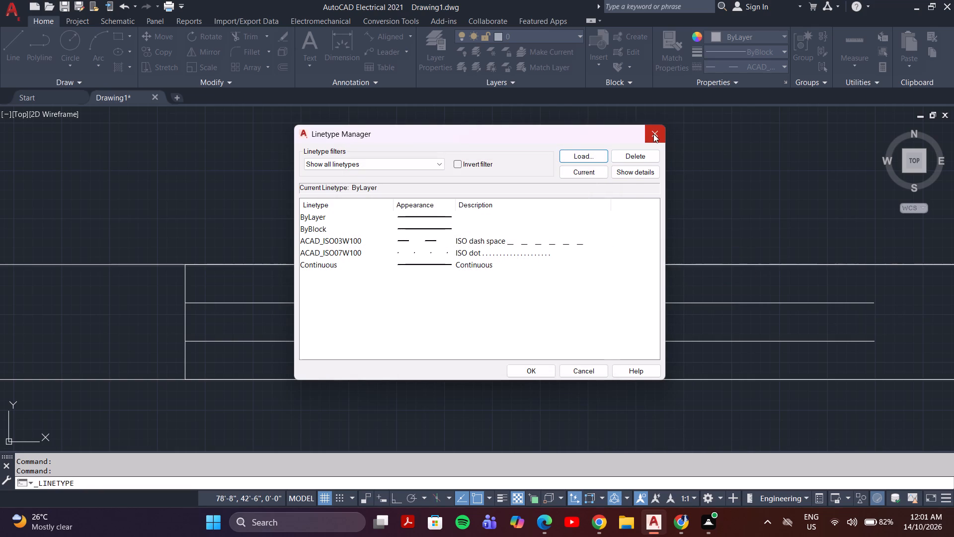
click(533, 375)
Make ACAD_ISO07W100 the current linetype.
click(753, 65)
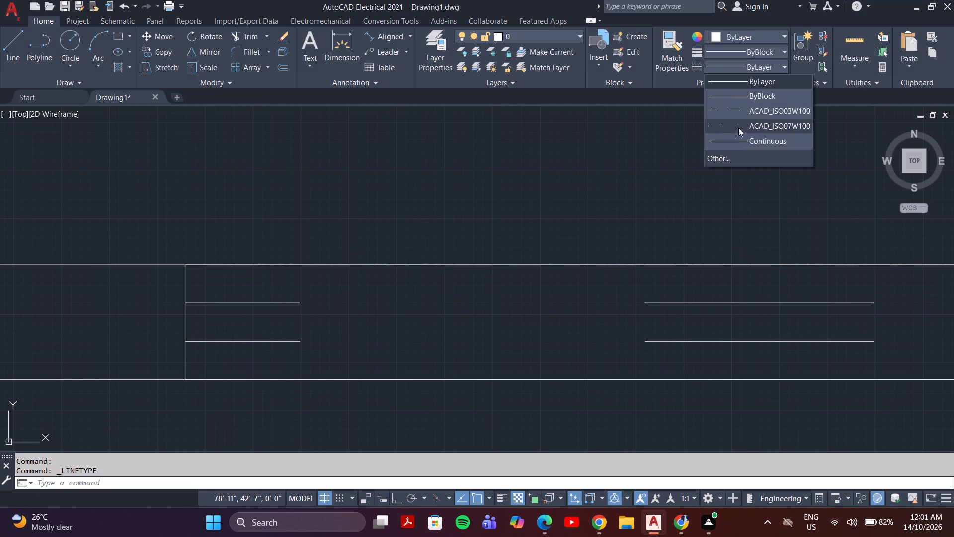
click(733, 129)
Apply the ACAD_ISO07W100 linetype to the two inner lines of the window in the southwest room's north wall.
drag(674, 292, 671, 297)
click(645, 357)
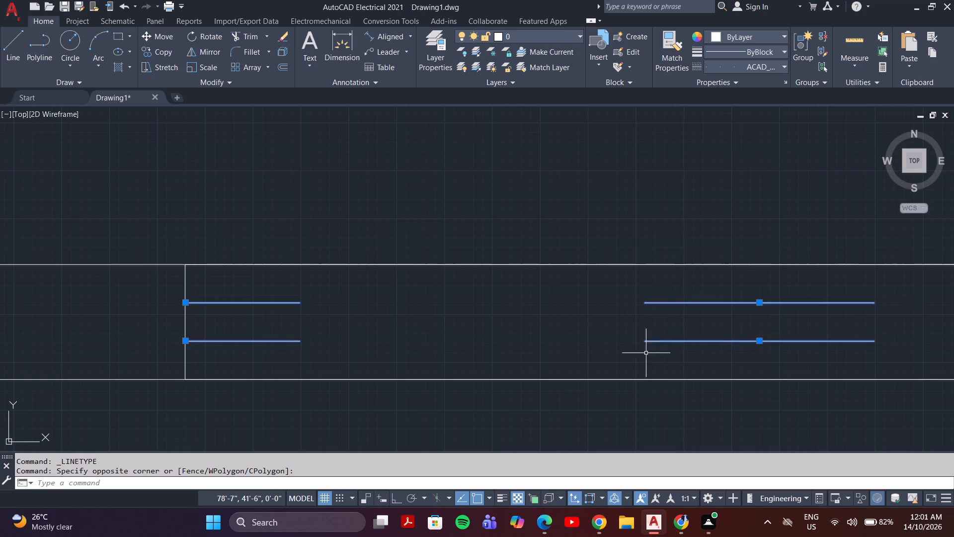
click(768, 66)
click(749, 120)
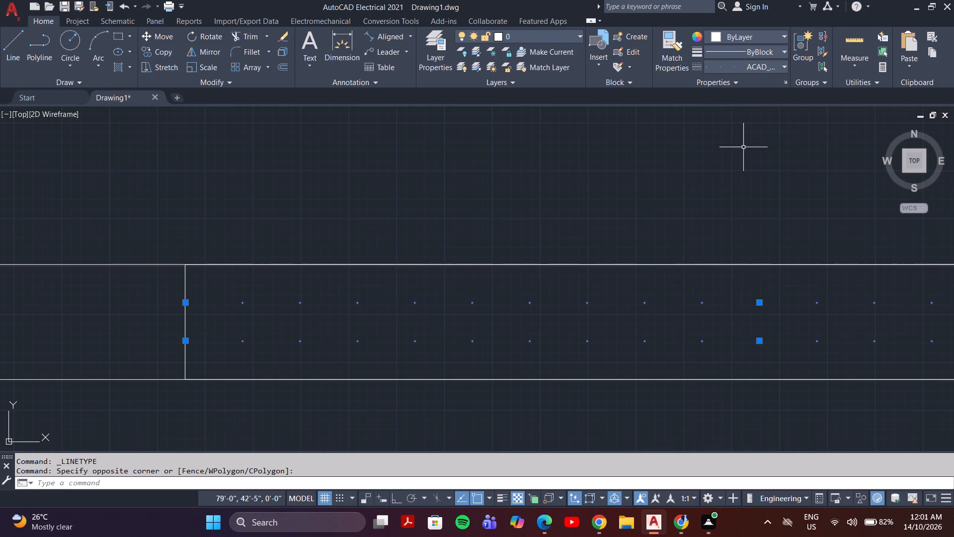
key(Return)
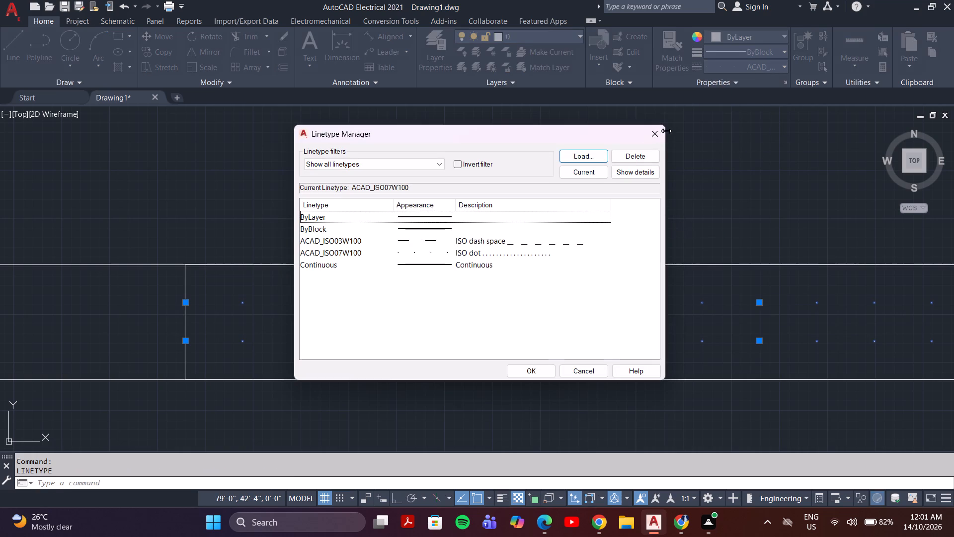
click(659, 135)
key(Escape)
Trim away the overlapping wall lines and window long edges between the window's two ends in the southwest room's north wall.
scroll(685, 168, down, 2)
middle_drag(684, 183, 552, 227)
scroll(549, 227, down, 1)
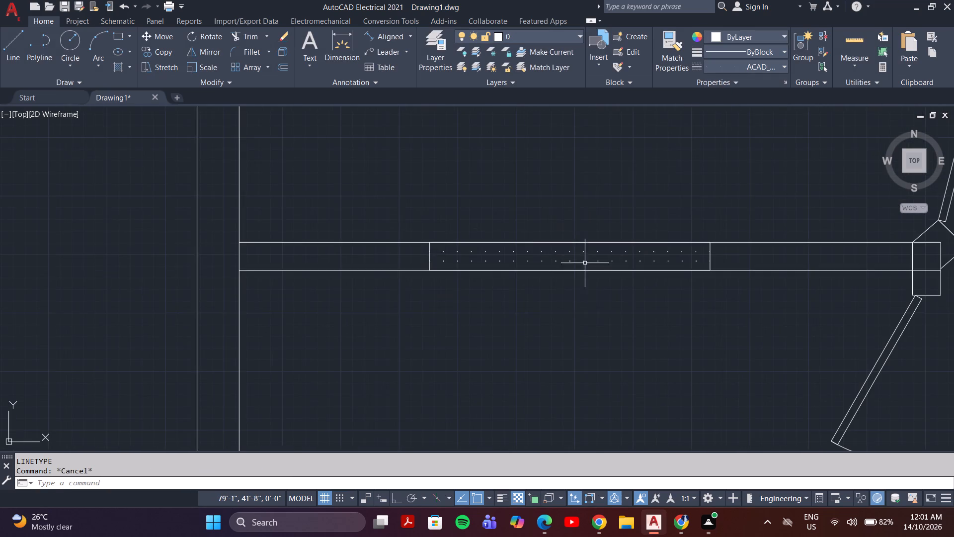
scroll(587, 265, down, 1)
middle_drag(587, 265, 531, 319)
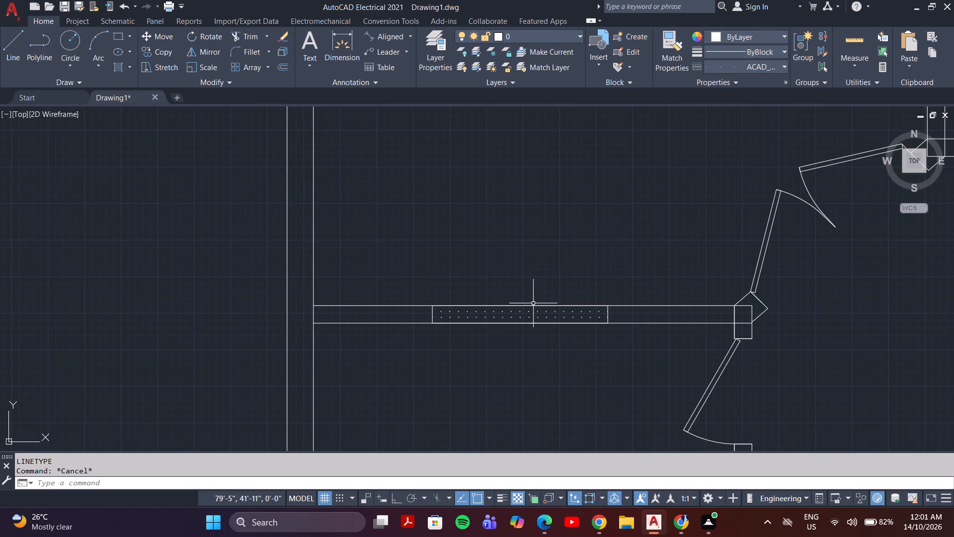
text(tr)
key(Return)
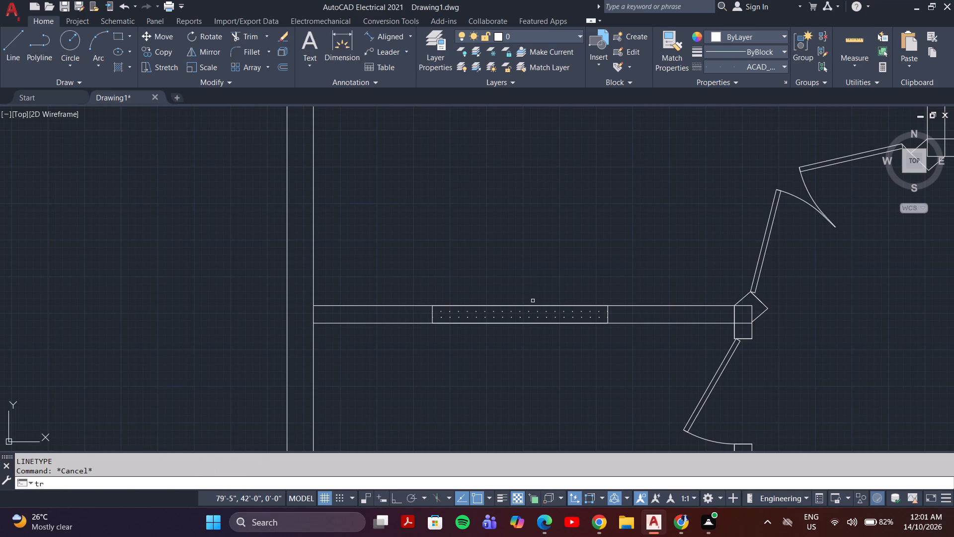
click(533, 305)
click(535, 305)
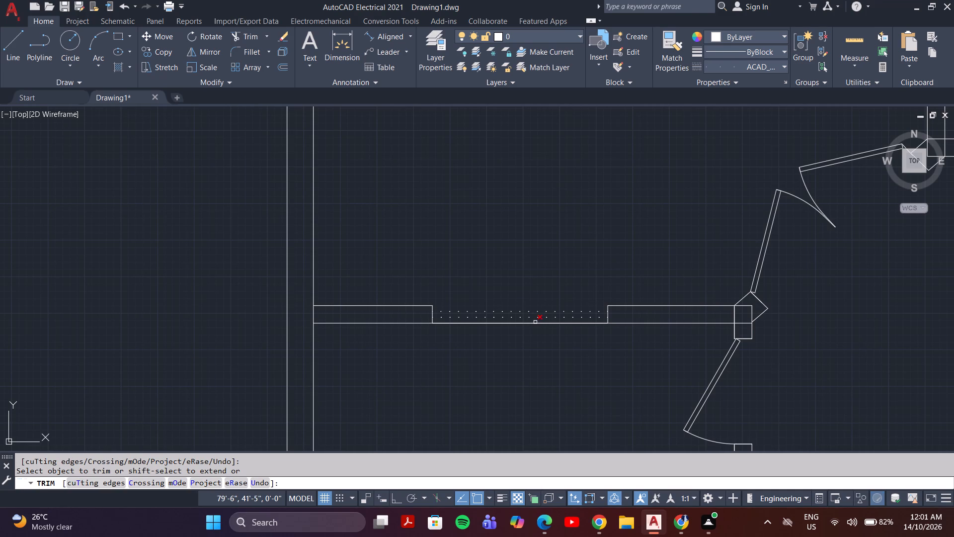
double_click(535, 322)
scroll(538, 335, down, 1)
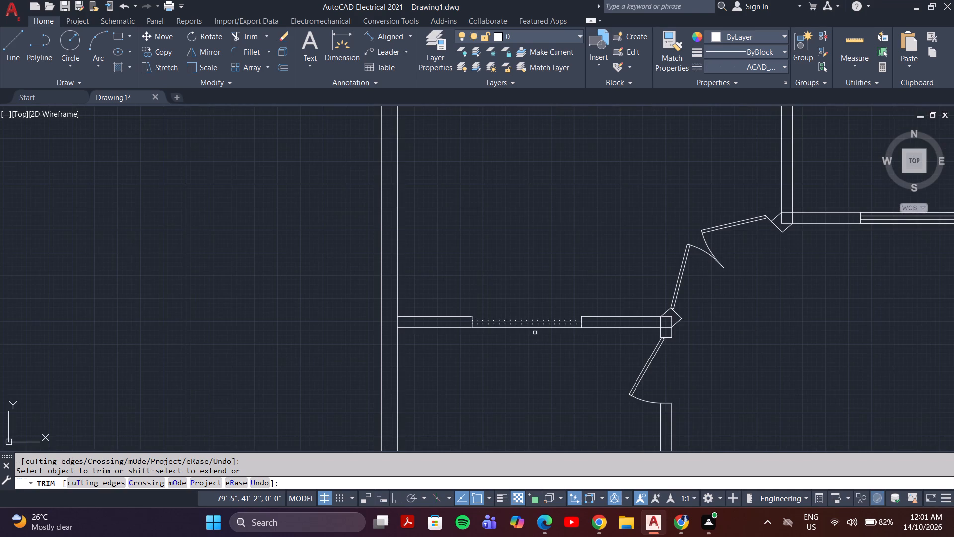
scroll(534, 332, up, 4)
click(534, 303)
scroll(531, 312, down, 4)
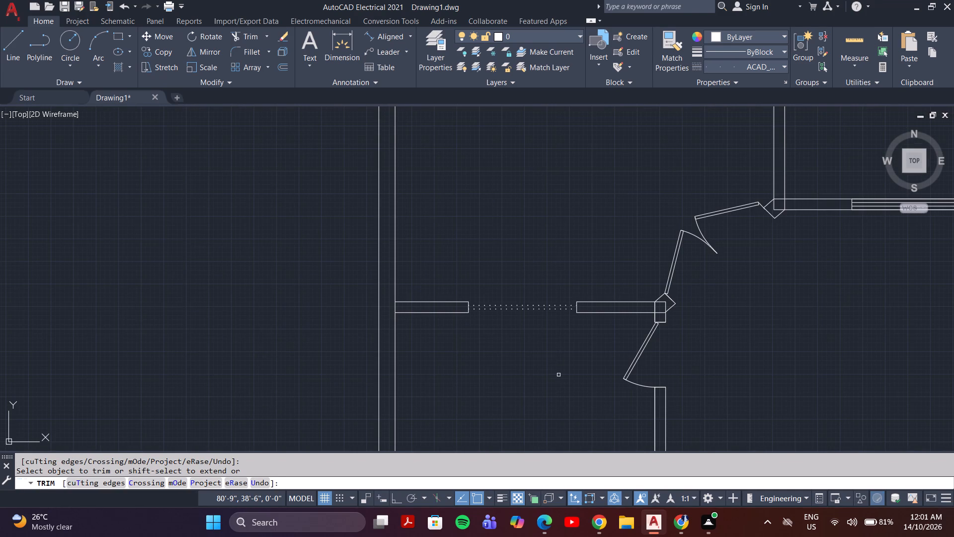
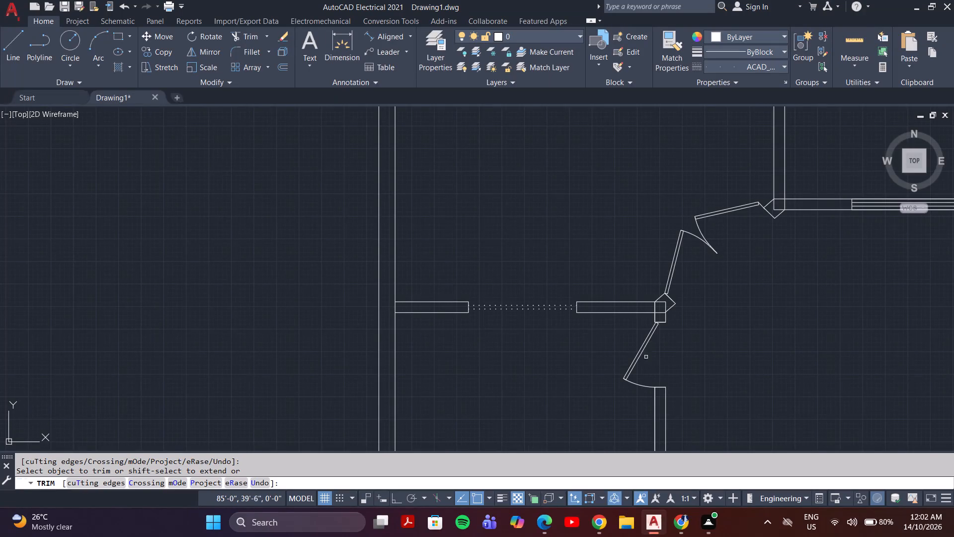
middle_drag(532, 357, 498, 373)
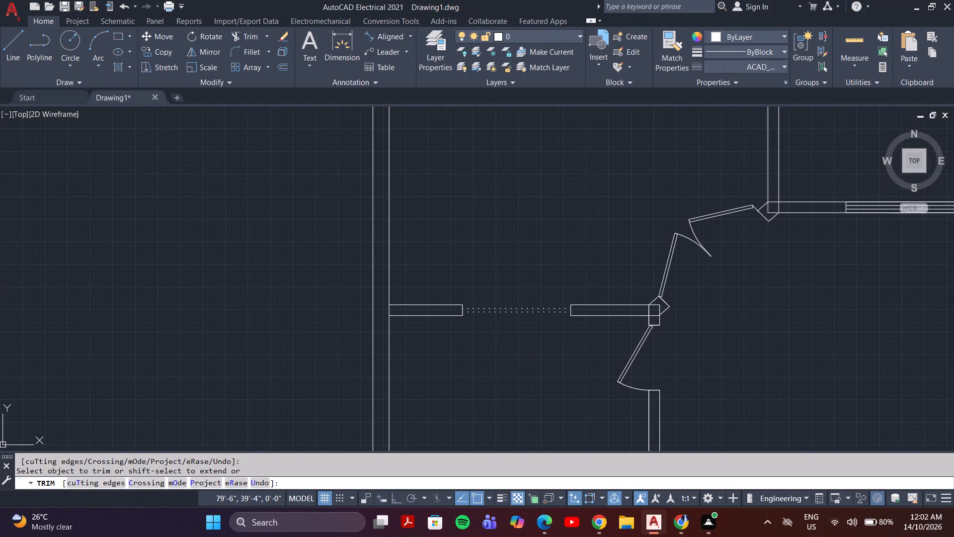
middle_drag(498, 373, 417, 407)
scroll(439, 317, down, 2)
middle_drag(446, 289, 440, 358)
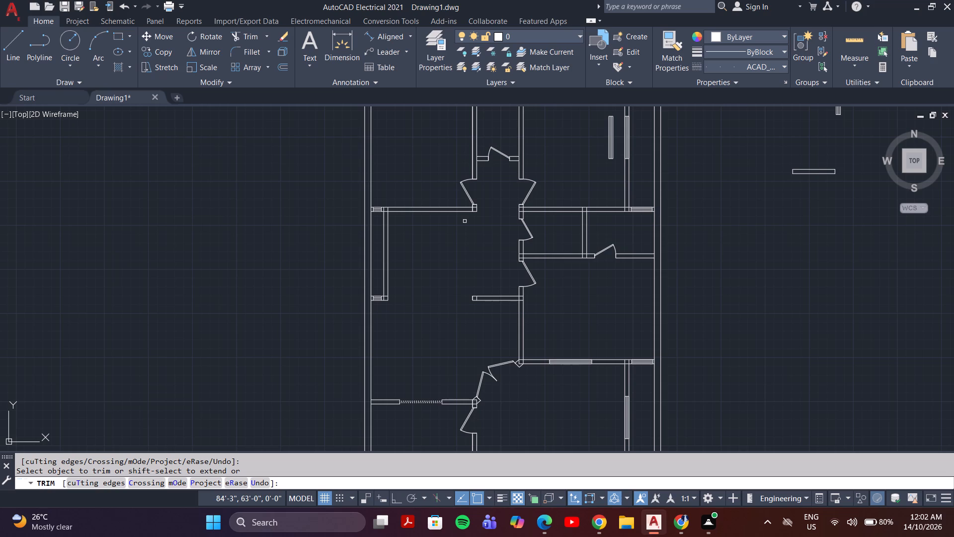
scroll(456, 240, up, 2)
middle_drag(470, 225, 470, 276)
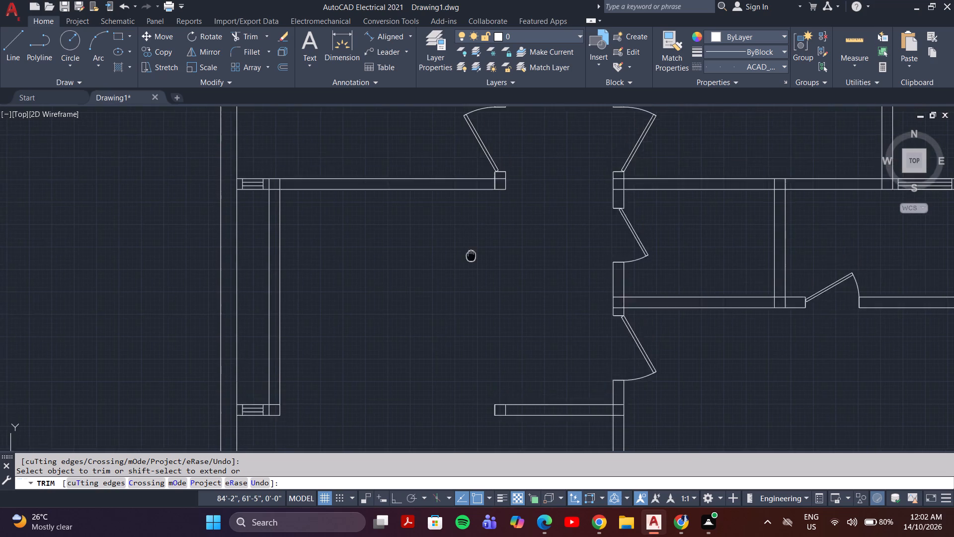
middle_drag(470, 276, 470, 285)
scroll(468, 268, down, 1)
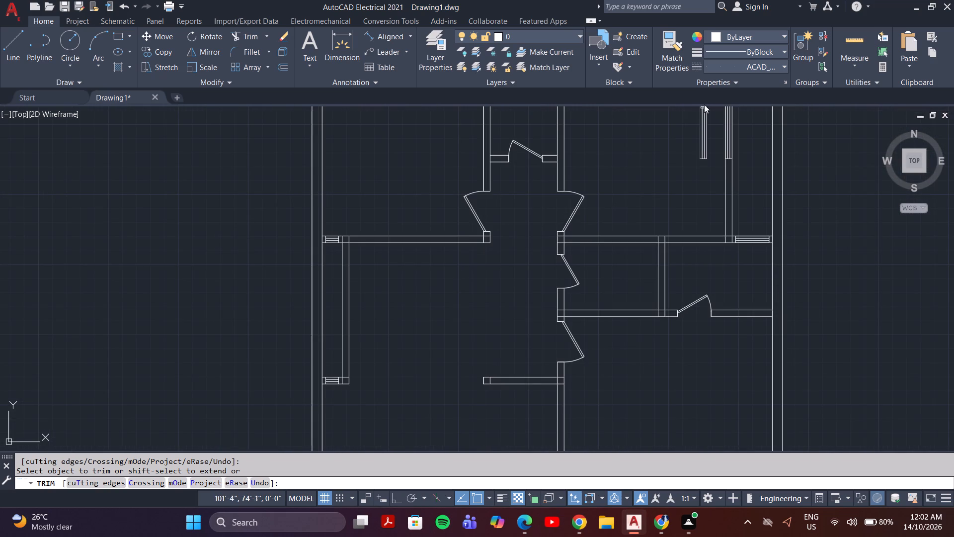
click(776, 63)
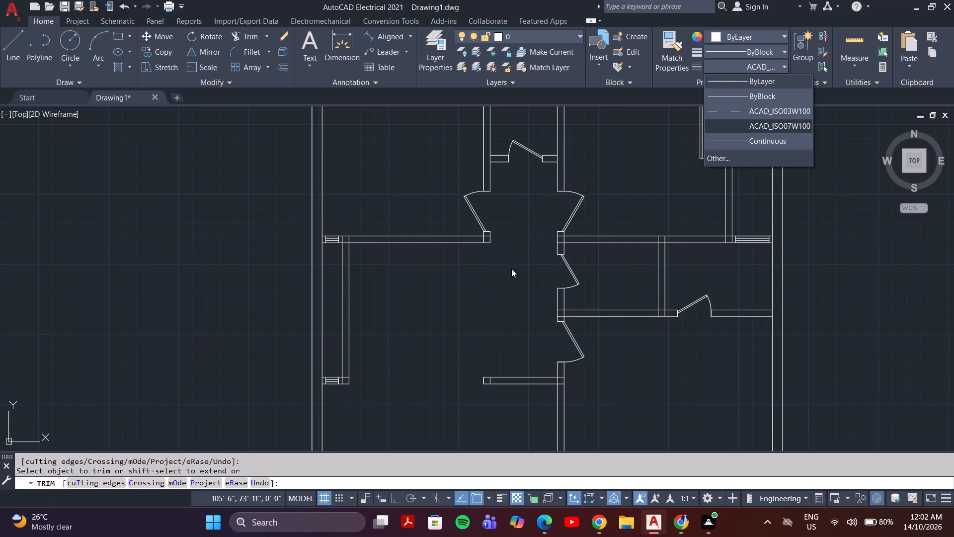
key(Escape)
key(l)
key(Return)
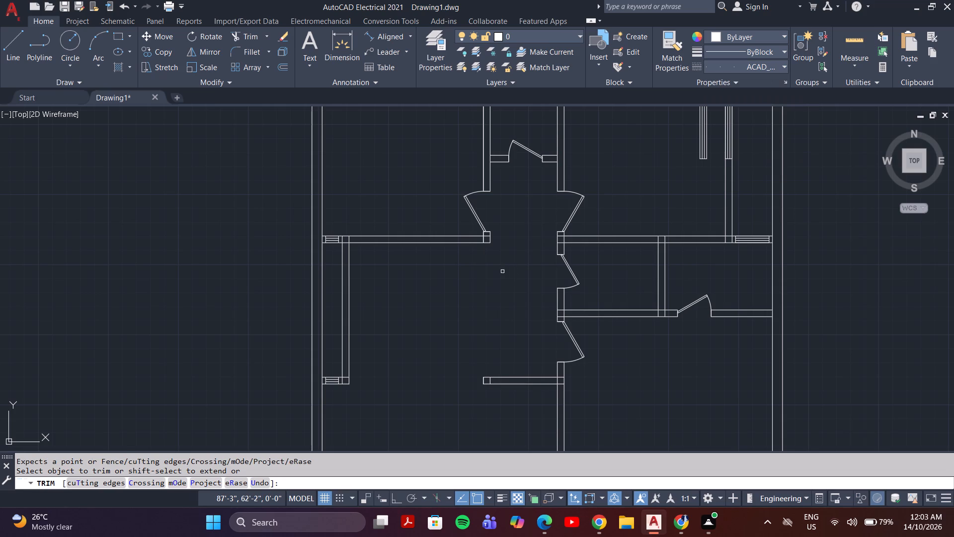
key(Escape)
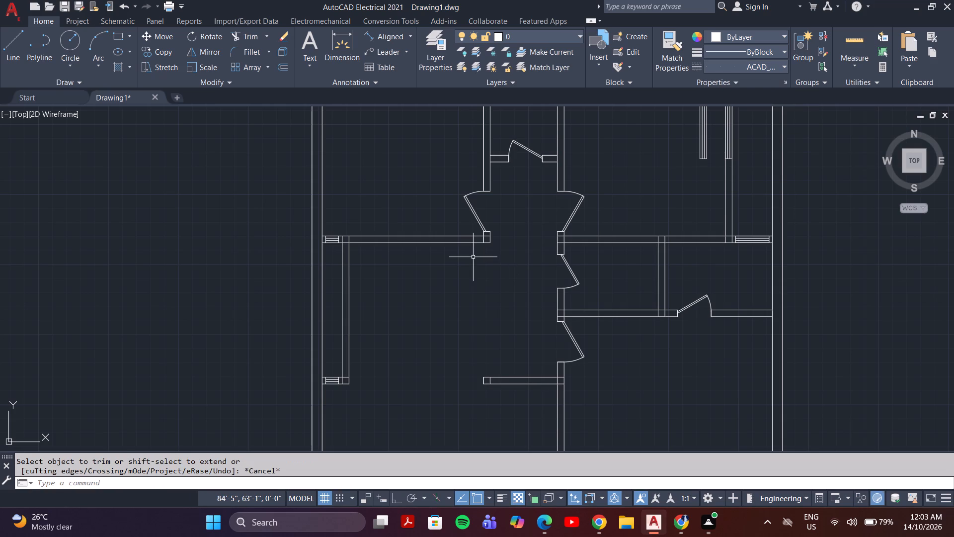
With Ortho on, draw two parallel dotted vertical lines, about 10 ft long, between the facing wall ends on the central-west room's east side.
key(l)
key(Return)
scroll(473, 257, up, 2)
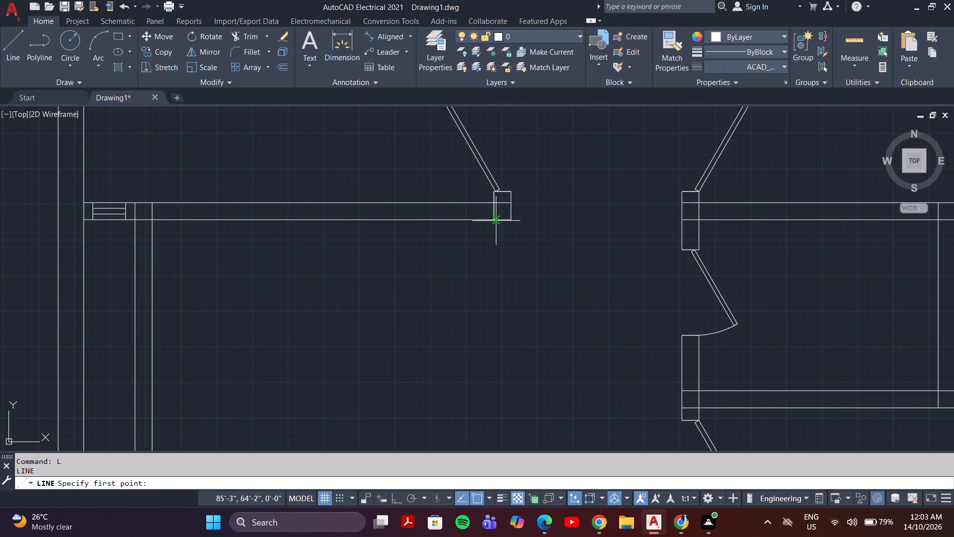
click(493, 221)
middle_drag(497, 394, 489, 313)
key(F8)
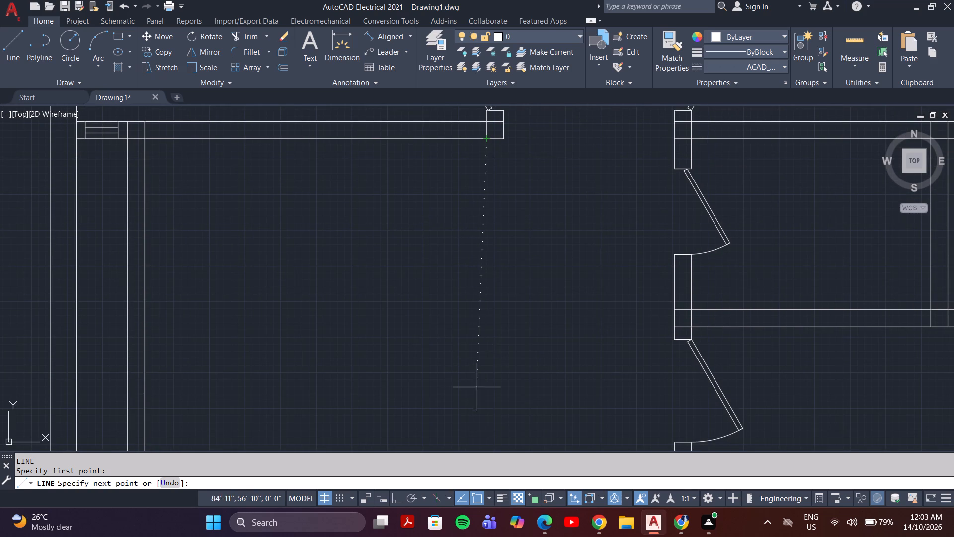
middle_drag(481, 398, 489, 369)
scroll(489, 368, down, 1)
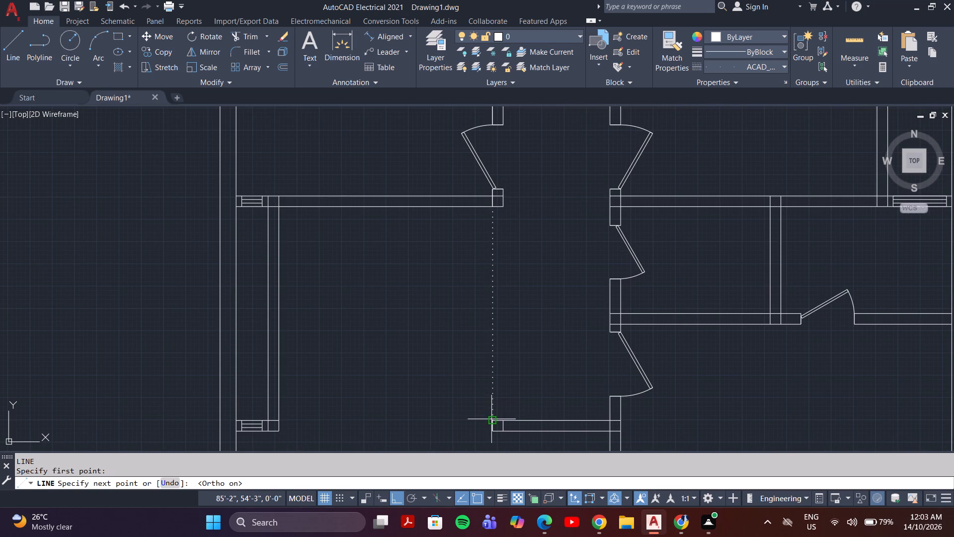
click(491, 420)
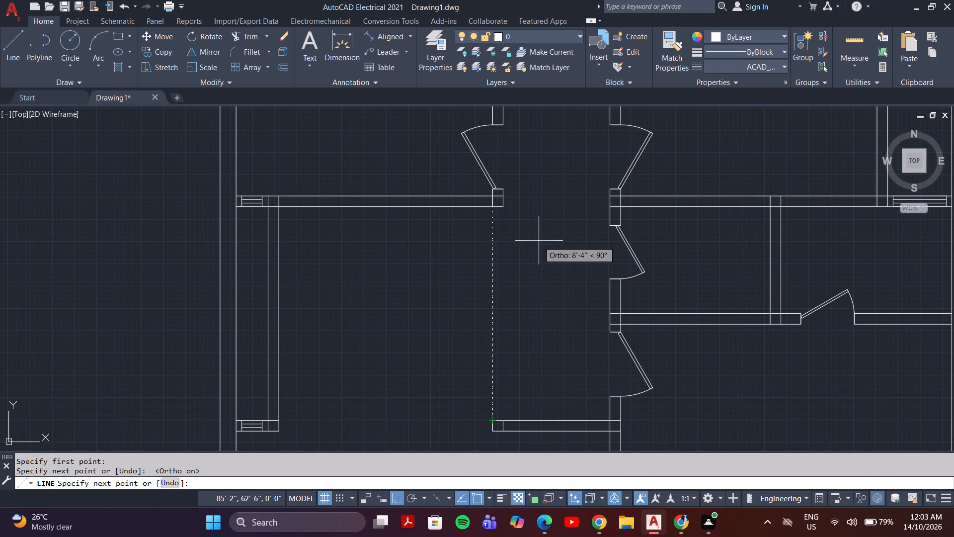
key(space)
key(space)
click(503, 206)
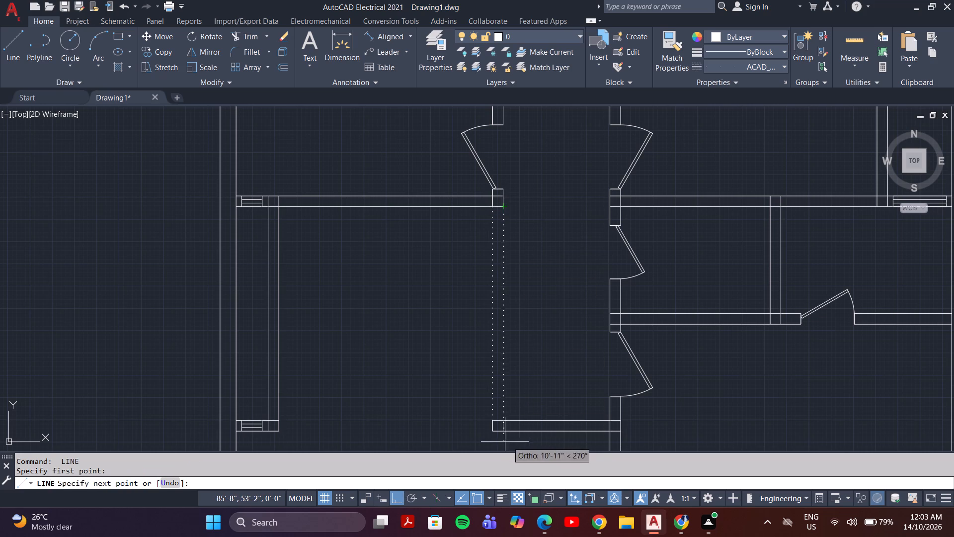
scroll(500, 421, up, 3)
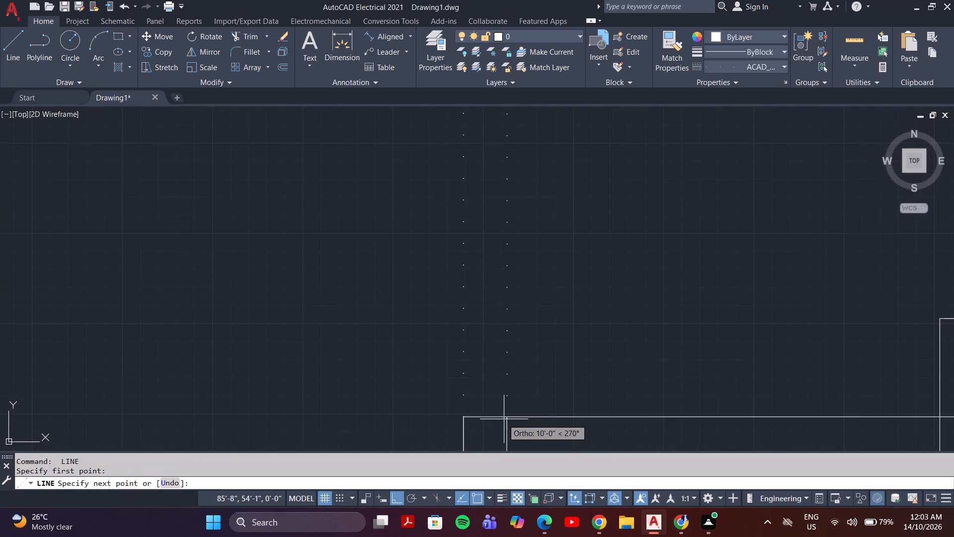
click(506, 416)
scroll(503, 376, down, 4)
key(space)
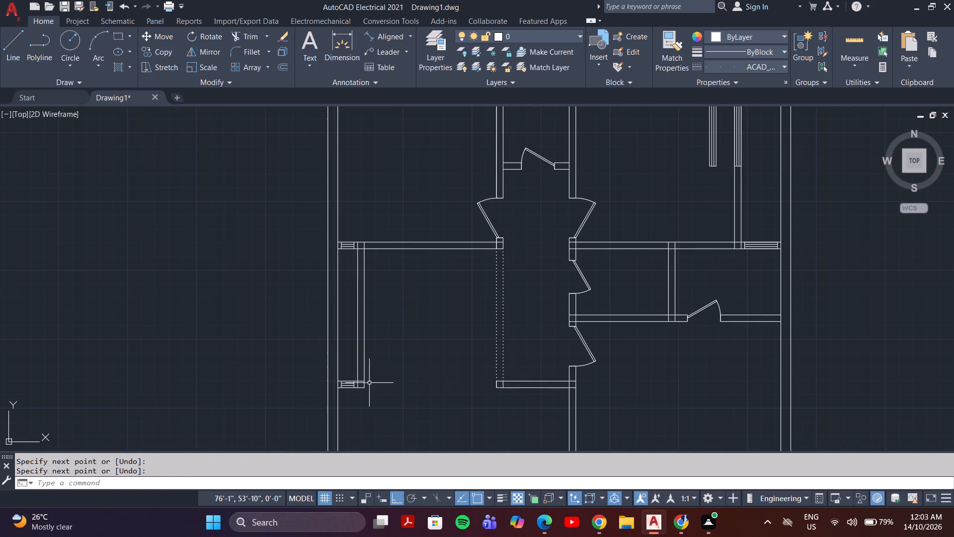
Draw two parallel dotted horizontal lines, about 10 ft long, across the room's south opening from the small window wall to the opposite wall end.
scroll(365, 382, up, 3)
key(space)
drag(354, 378, 361, 378)
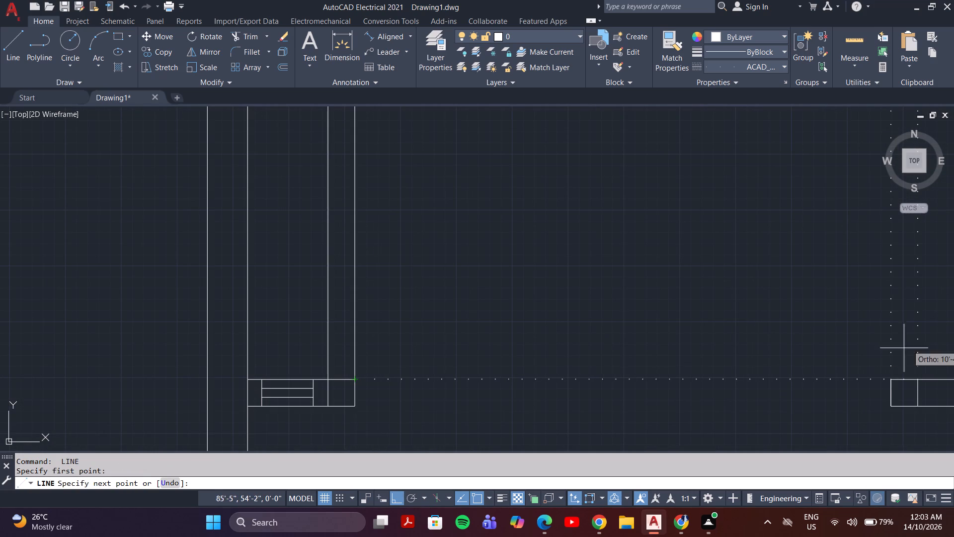
click(889, 378)
key(space)
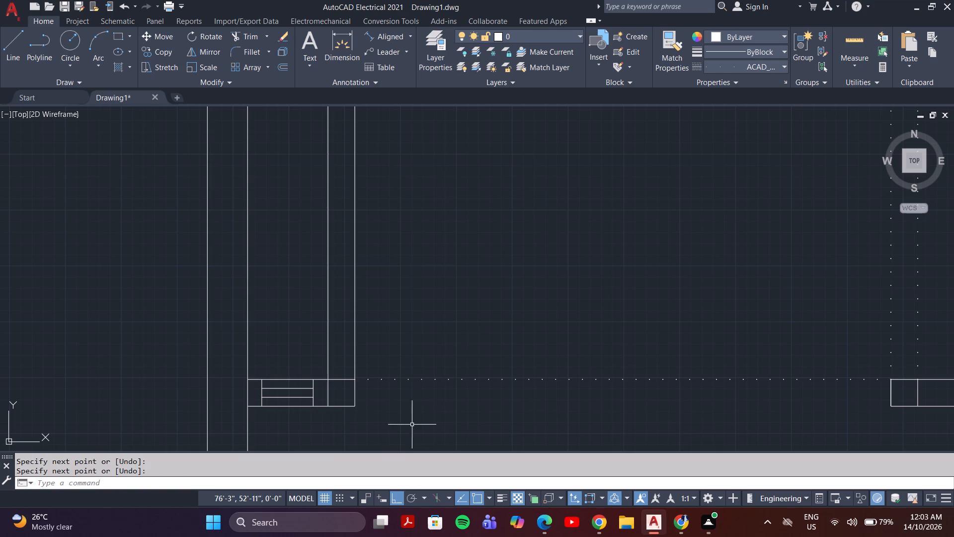
key(space)
click(354, 405)
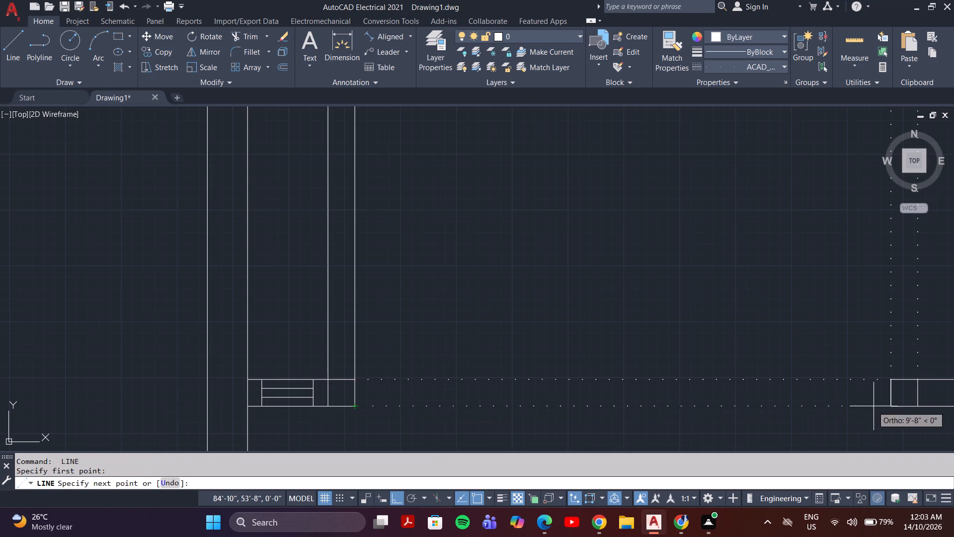
click(892, 405)
key(space)
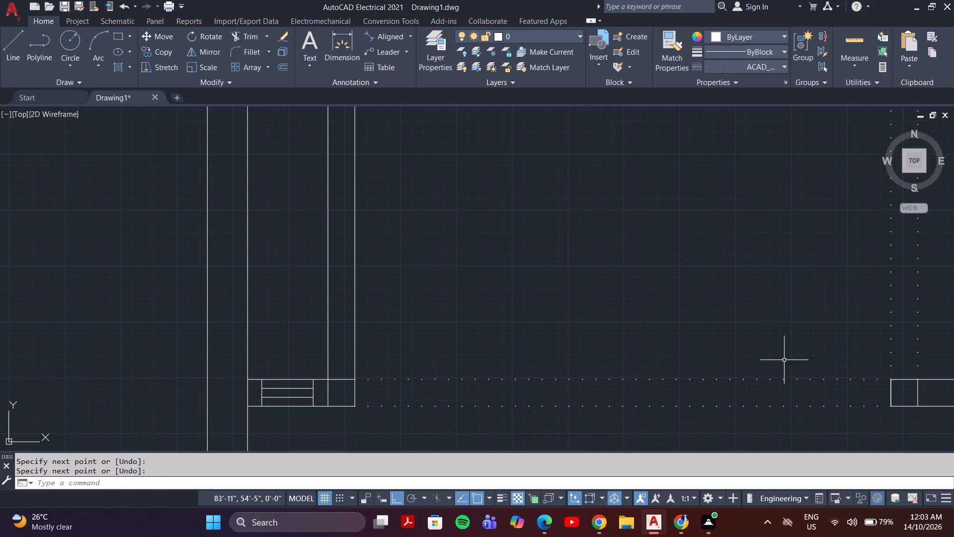
Load the ACAD_ISO02W100 (ISO dash) linetype into the drawing.
scroll(746, 328, down, 3)
middle_drag(754, 320, 671, 347)
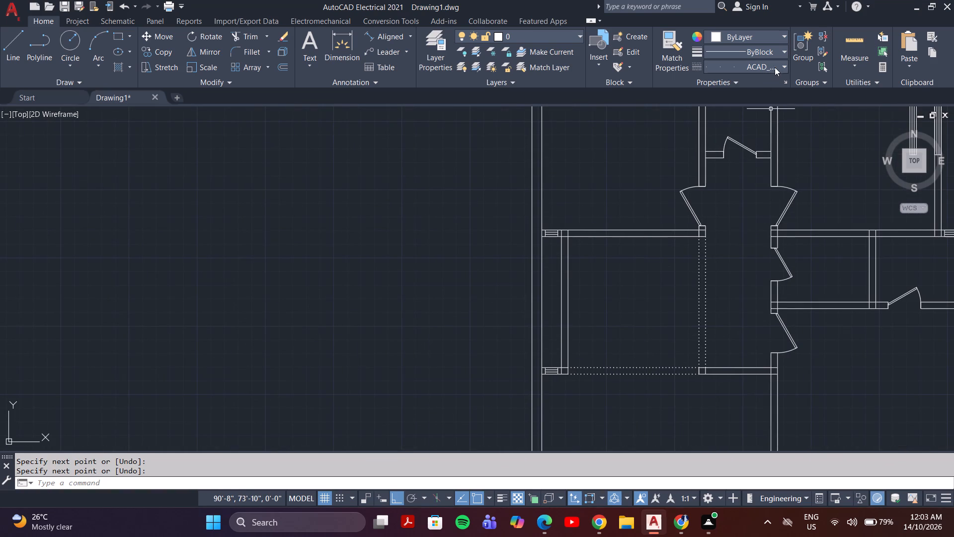
click(775, 67)
click(721, 165)
click(588, 150)
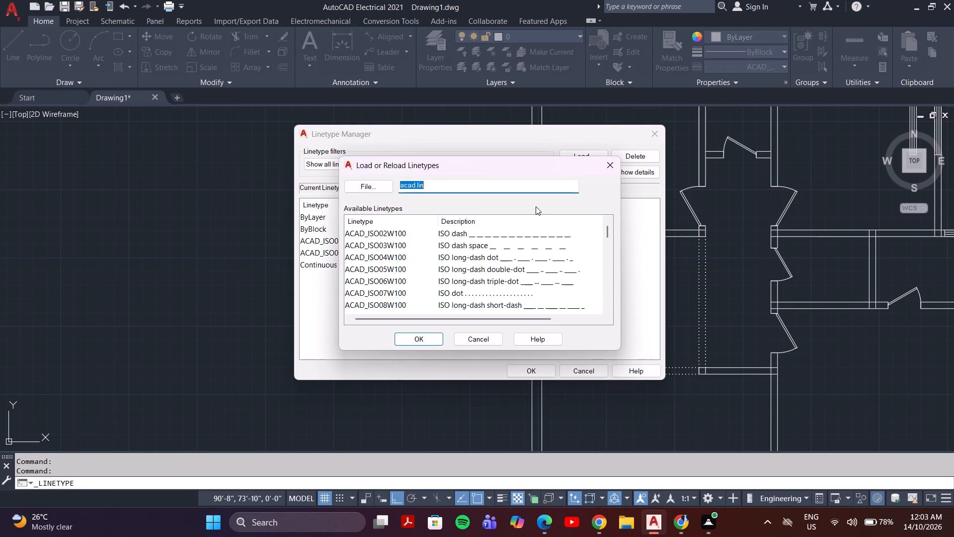
click(520, 234)
click(434, 339)
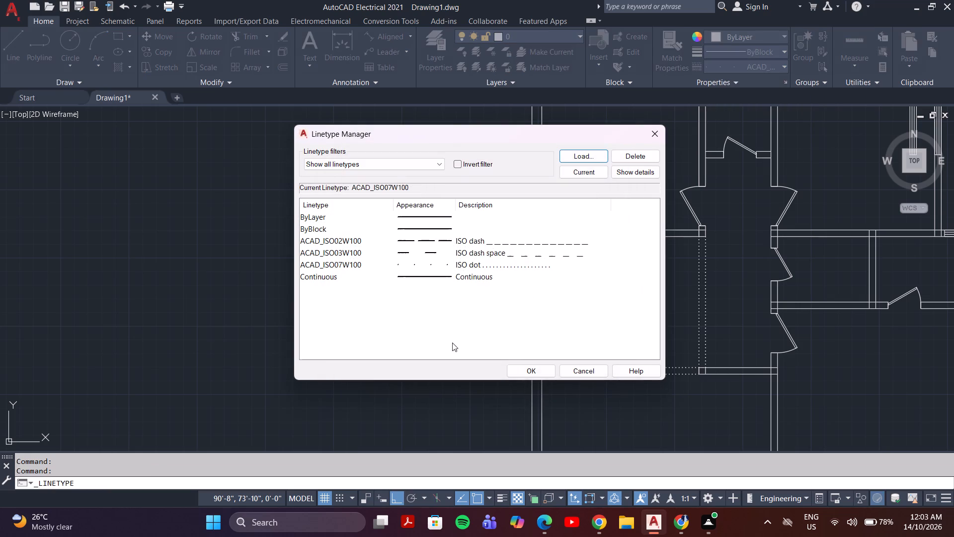
click(525, 364)
Make ACAD_ISO02W100 the current linetype.
click(781, 66)
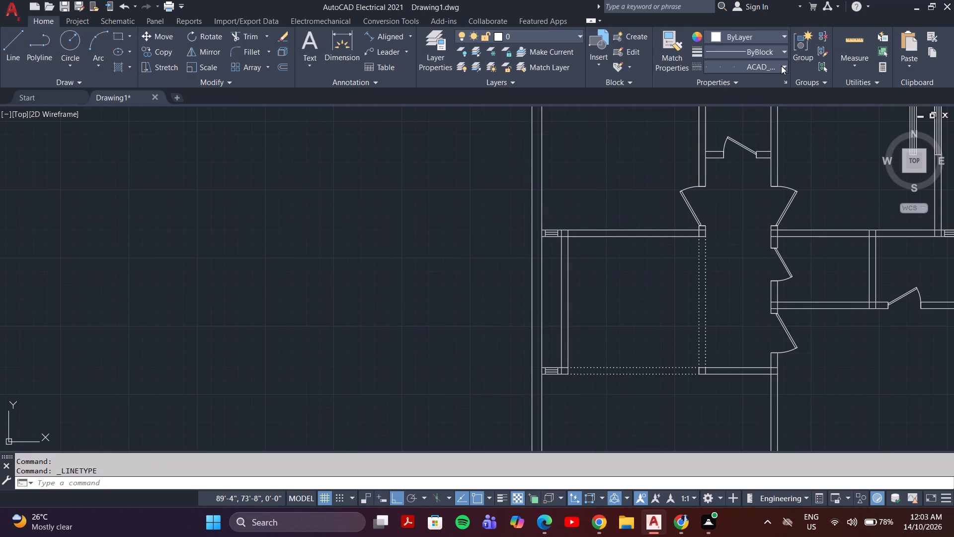
click(729, 111)
Draw a short line across the small window wall's east end, joining the starts of the two dotted lines of the south opening.
scroll(547, 368, up, 3)
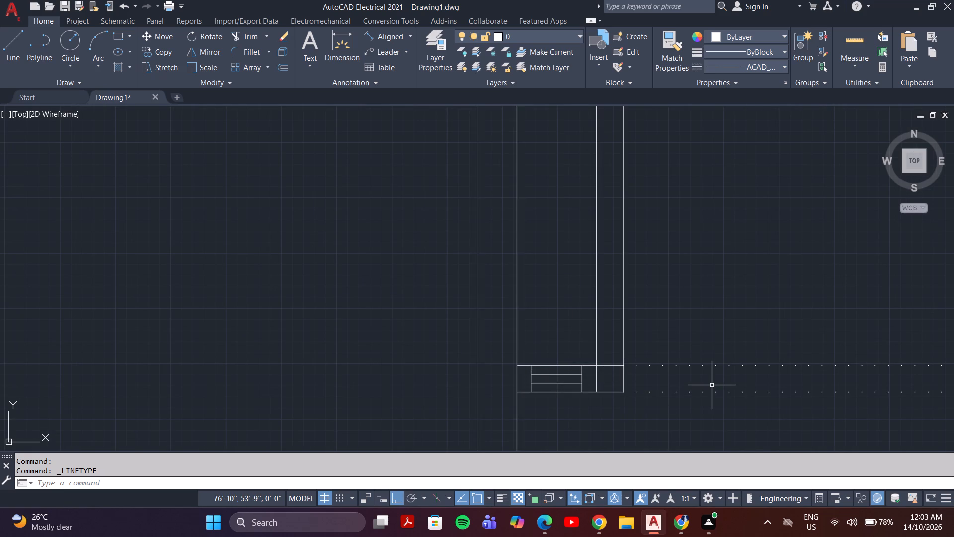
key(l)
scroll(723, 368, down, 2)
key(Return)
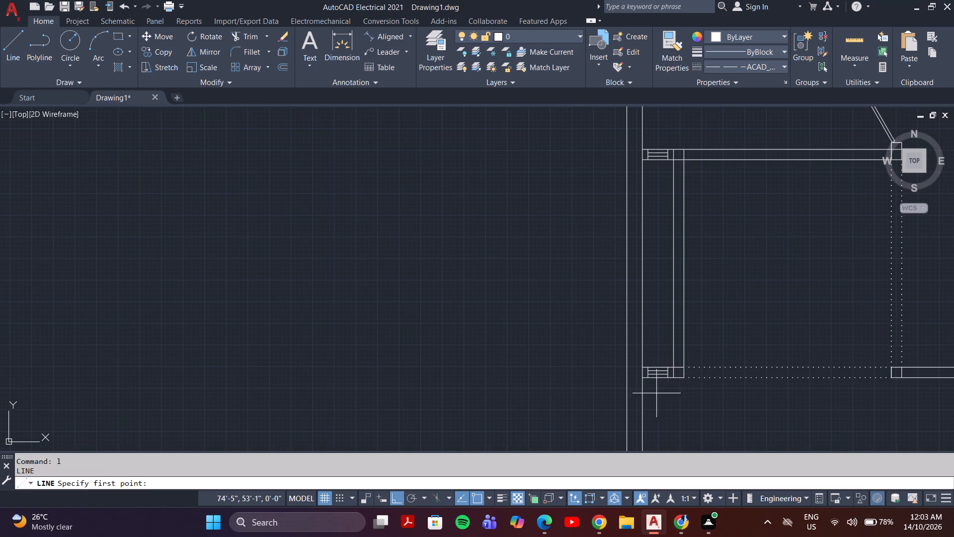
scroll(634, 397, up, 3)
middle_drag(750, 355, 634, 437)
click(714, 356)
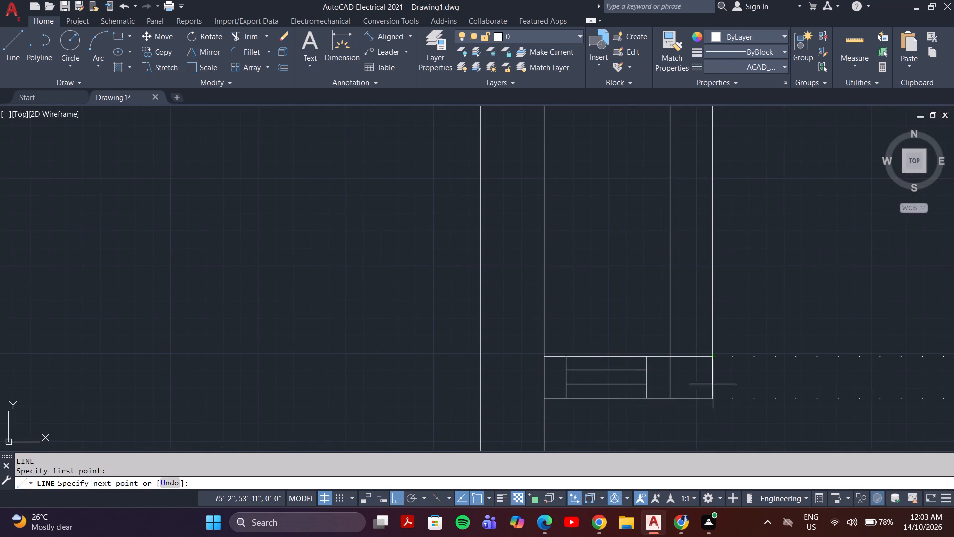
click(713, 399)
key(space)
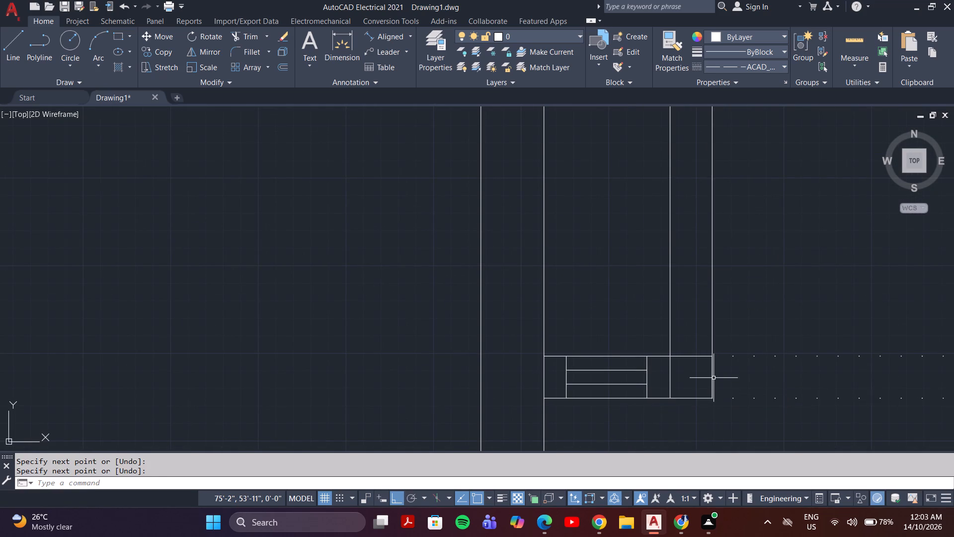
Draw a dashed centre line midway between the south opening's two dotted lines, from one wall end to the other.
key(space)
click(711, 377)
middle_drag(761, 373, 420, 389)
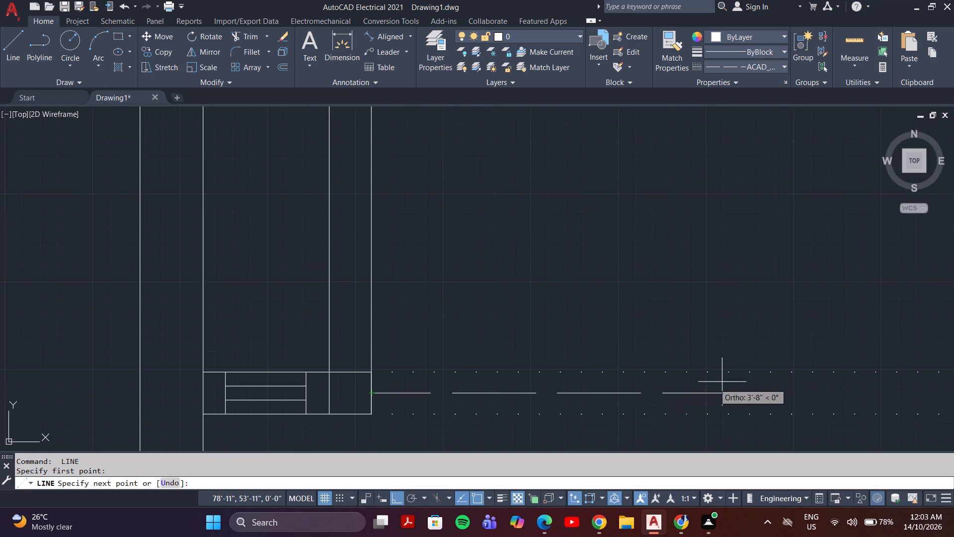
middle_drag(725, 382, 347, 380)
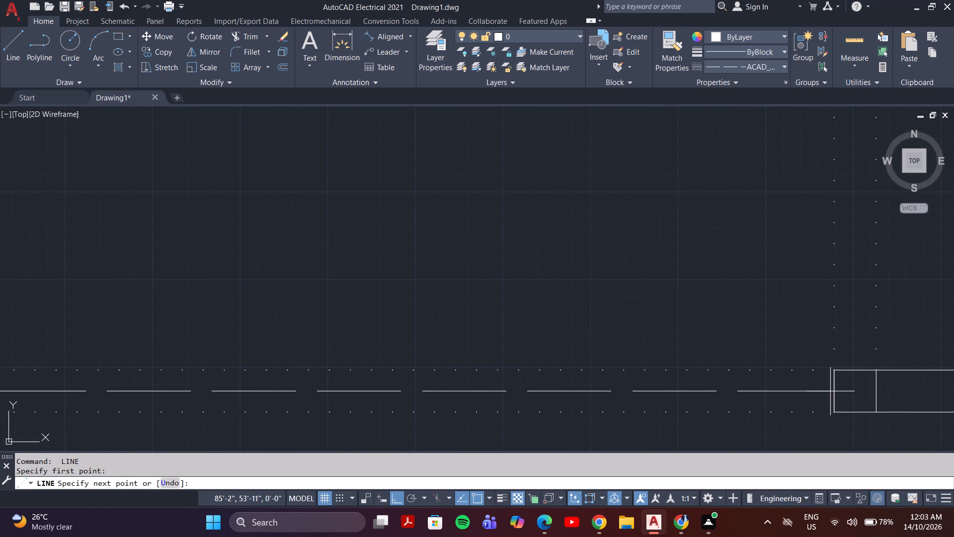
click(834, 392)
scroll(824, 379, down, 3)
key(space)
Draw a short line across the north wall's end, joining the tops of the two dotted lines of the east opening.
middle_drag(759, 332, 611, 348)
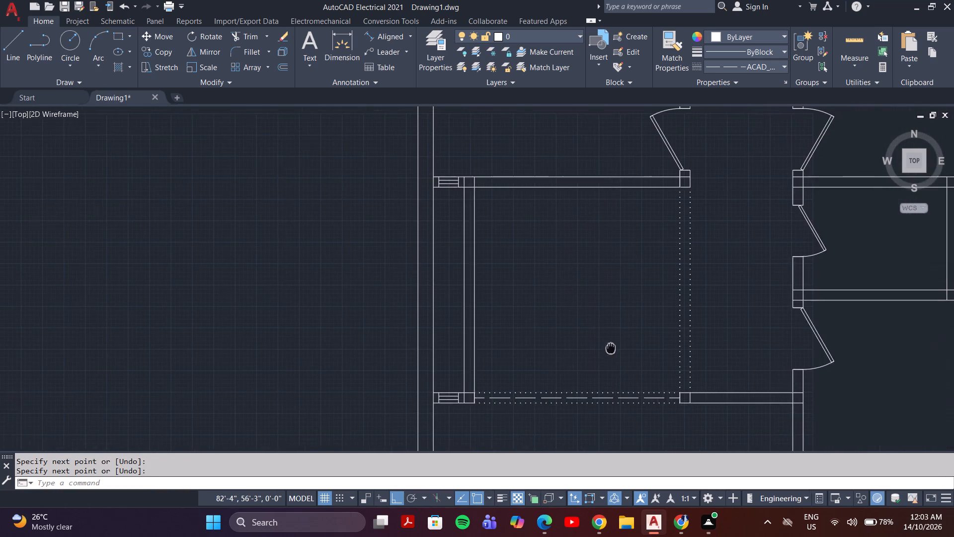
middle_drag(667, 322, 612, 374)
key(space)
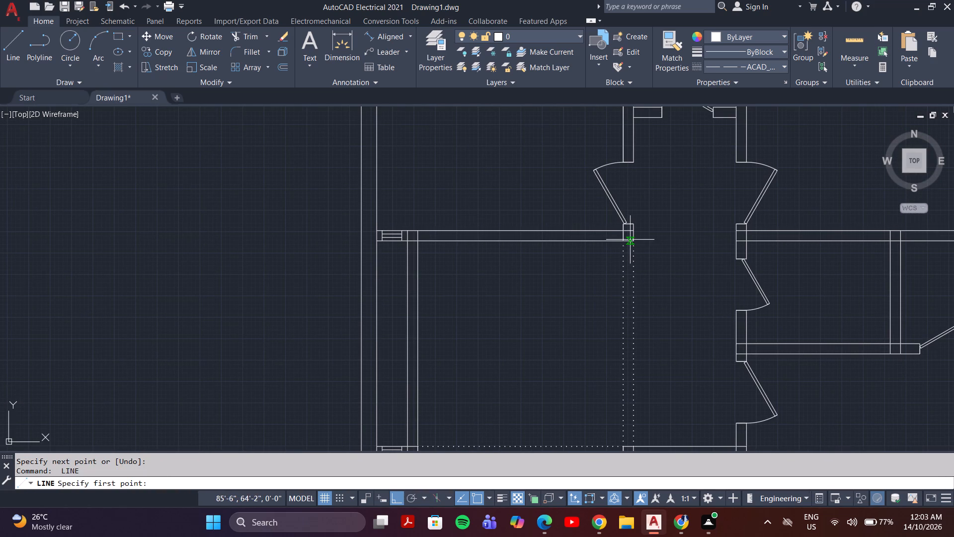
scroll(627, 242, up, 3)
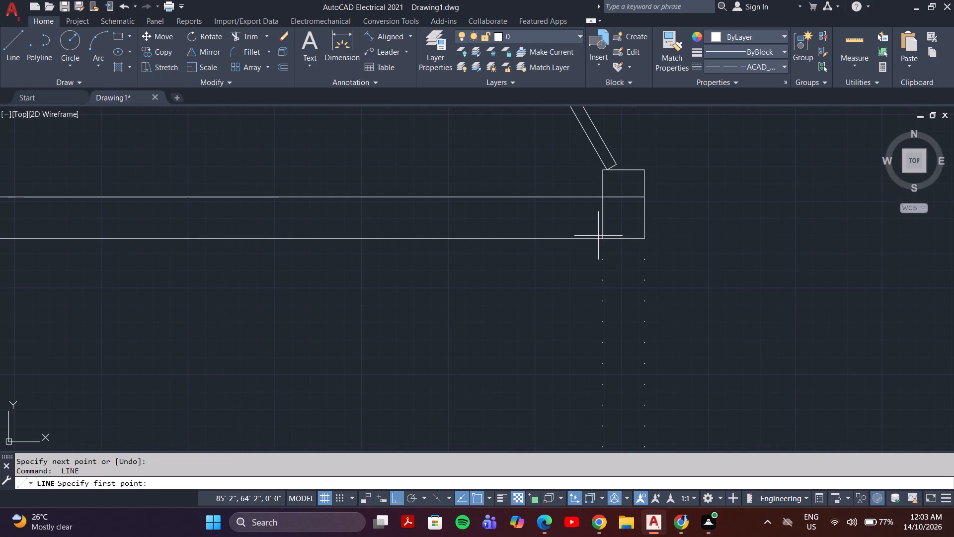
click(602, 237)
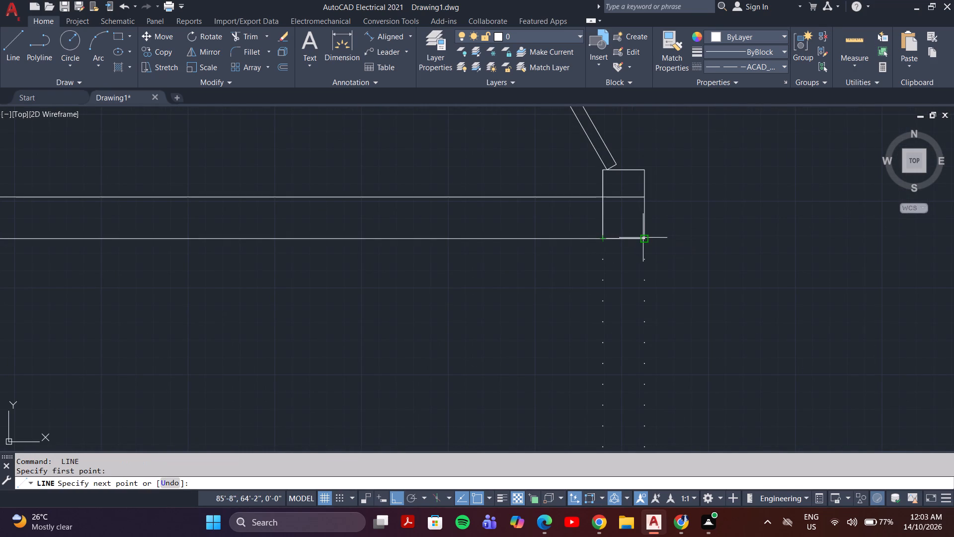
click(643, 238)
key(space)
Draw a dashed vertical centre line midway between the east opening's two dotted lines, from the north wall's end to the south wall.
key(space)
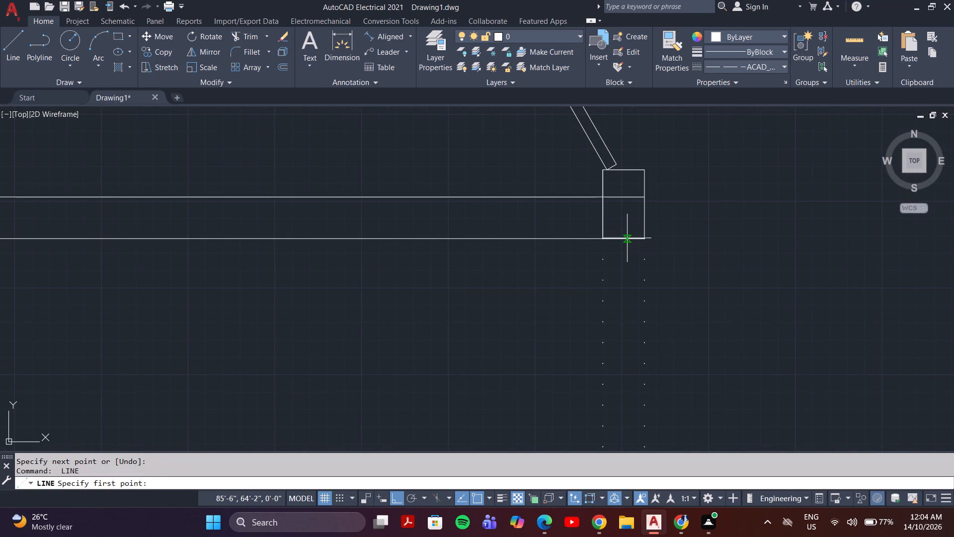
click(622, 240)
scroll(614, 394, down, 3)
middle_drag(614, 429, 624, 229)
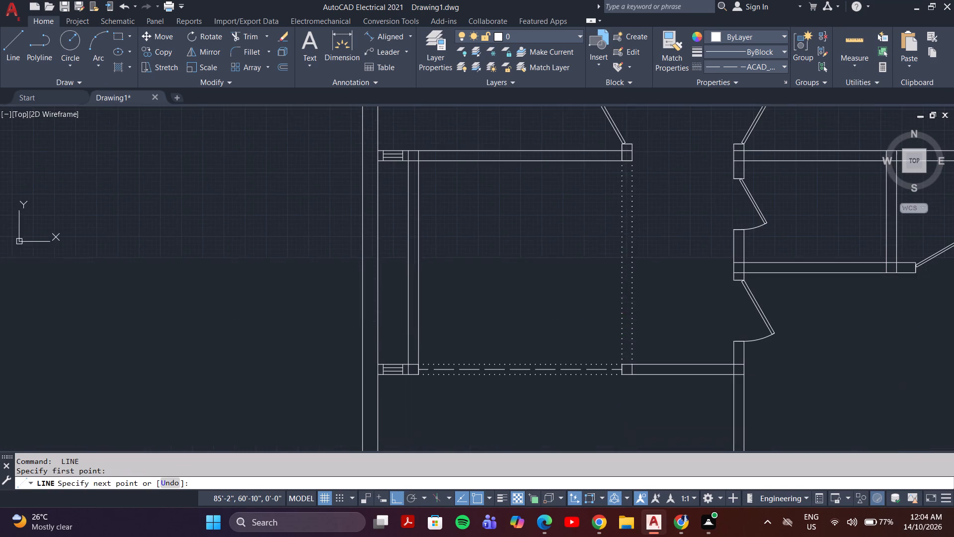
scroll(620, 348, up, 3)
click(643, 411)
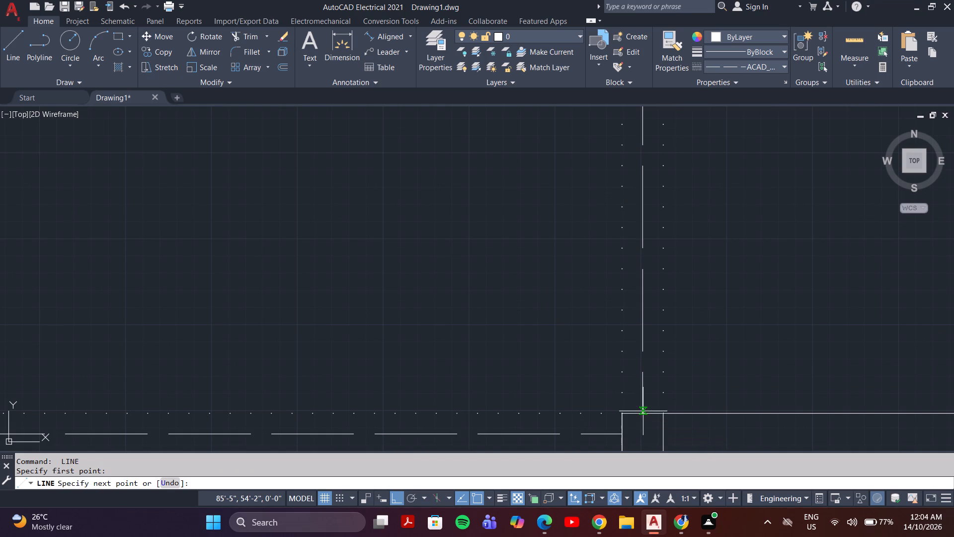
key(Escape)
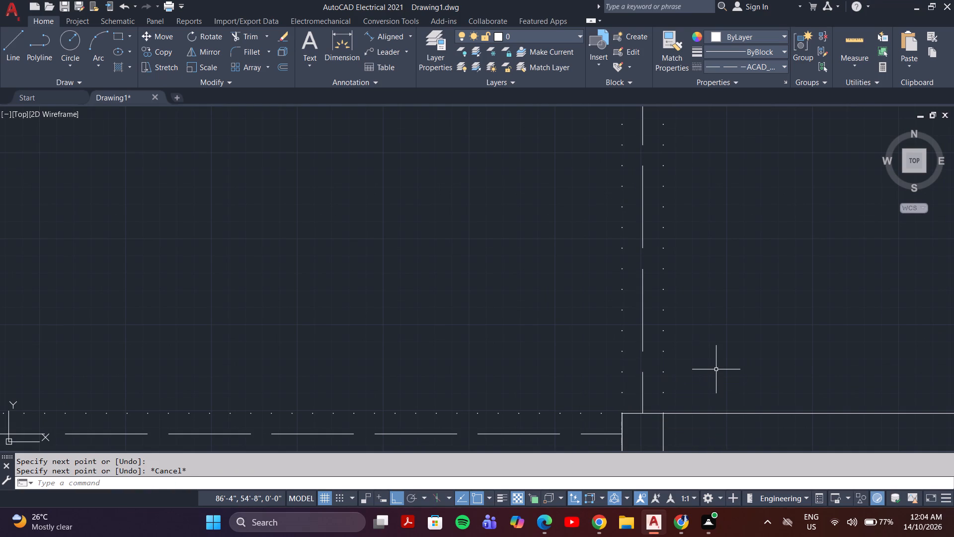
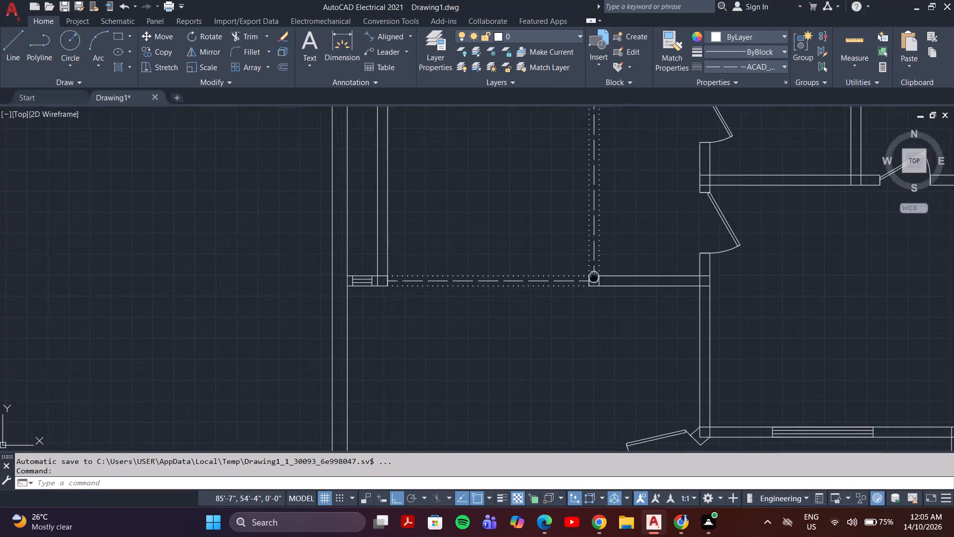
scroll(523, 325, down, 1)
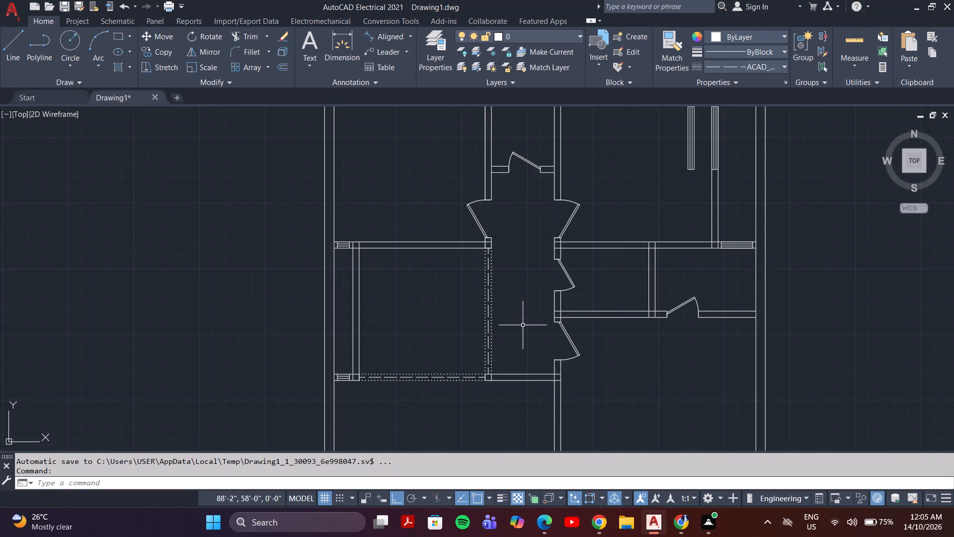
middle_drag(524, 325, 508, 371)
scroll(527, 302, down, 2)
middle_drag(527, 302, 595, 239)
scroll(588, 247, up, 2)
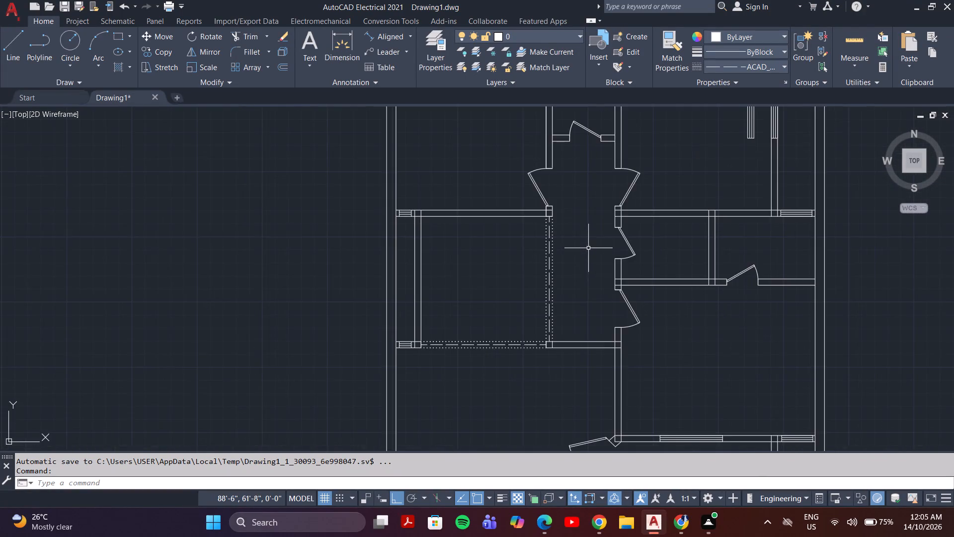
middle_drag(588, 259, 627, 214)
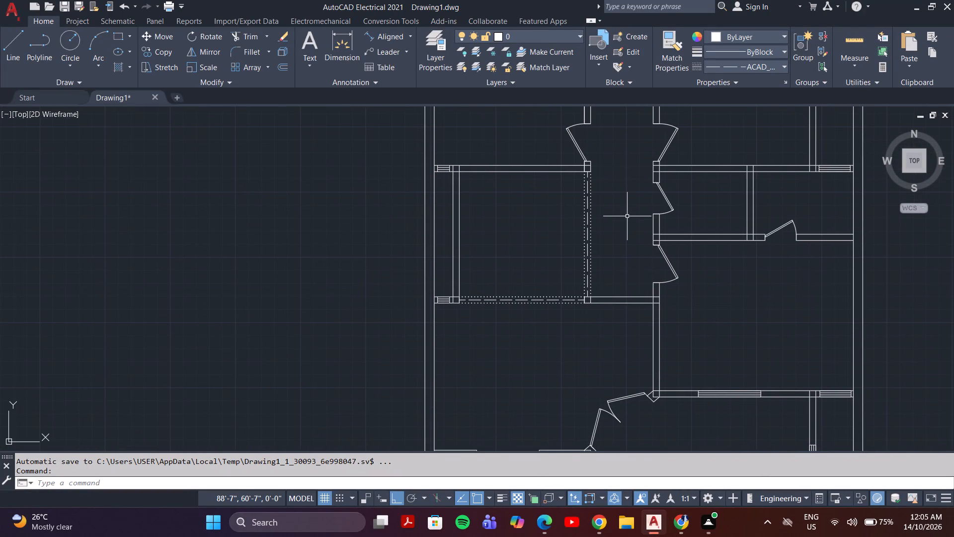
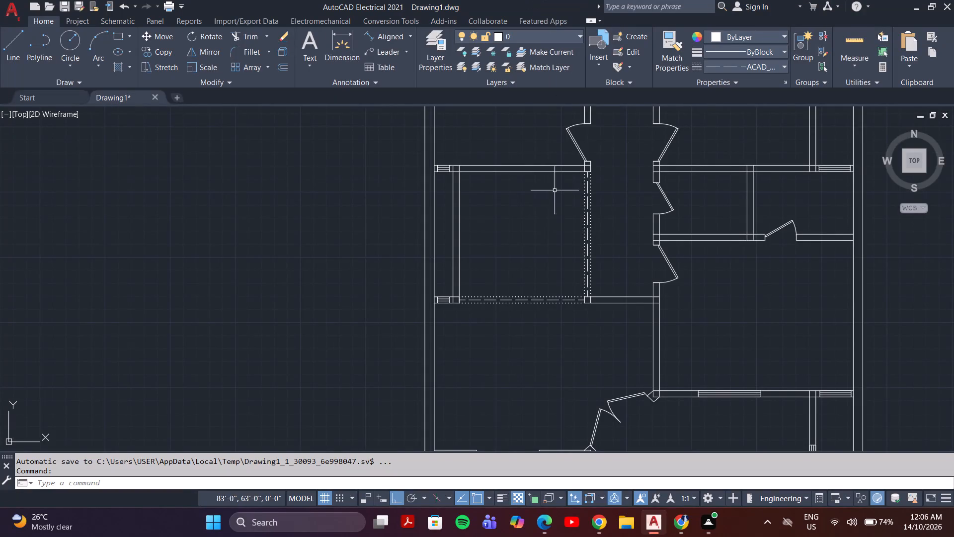
Examine the floor plan around the dotted room openings, corridor doors and fitted windows.
middle_drag(600, 235, 583, 232)
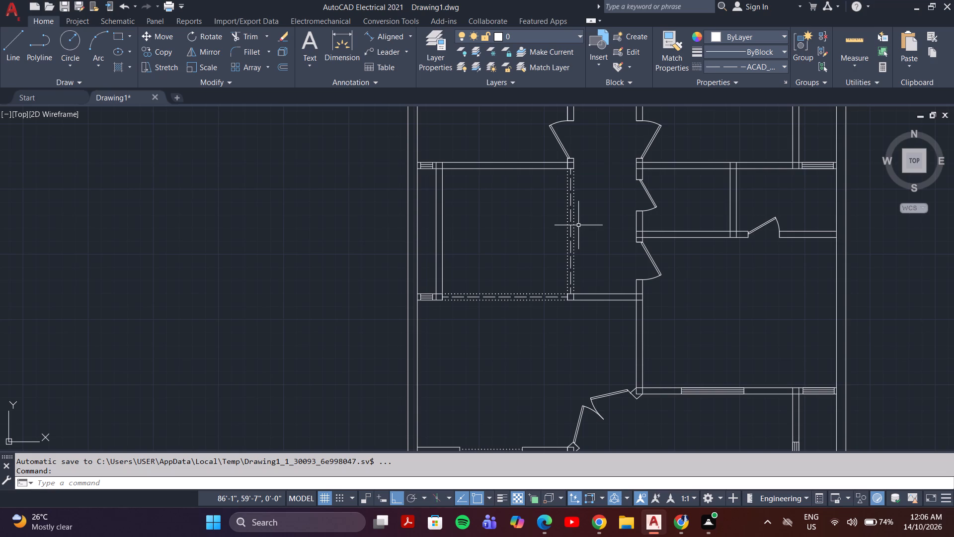
scroll(638, 252, down, 2)
middle_drag(640, 255, 594, 364)
scroll(584, 352, up, 2)
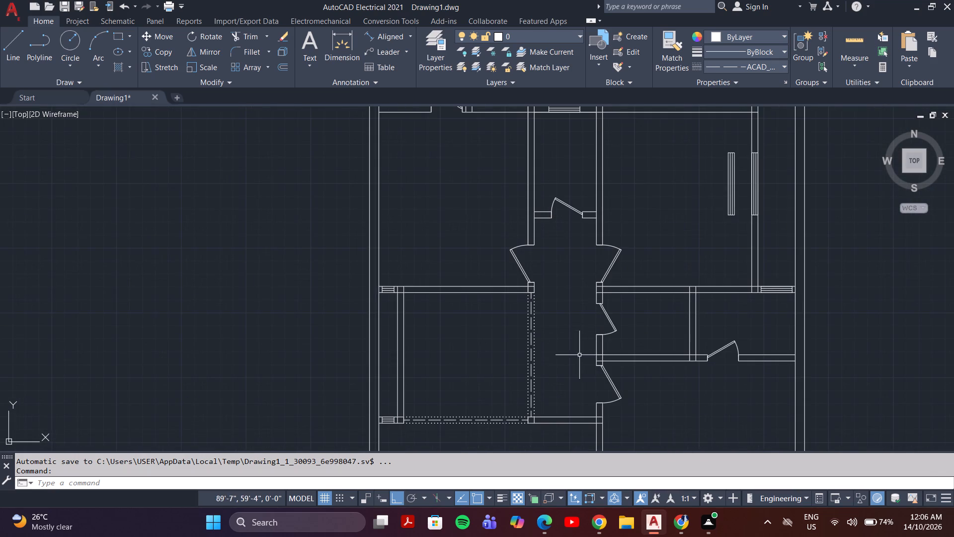
middle_drag(548, 368, 567, 327)
scroll(567, 324, down, 1)
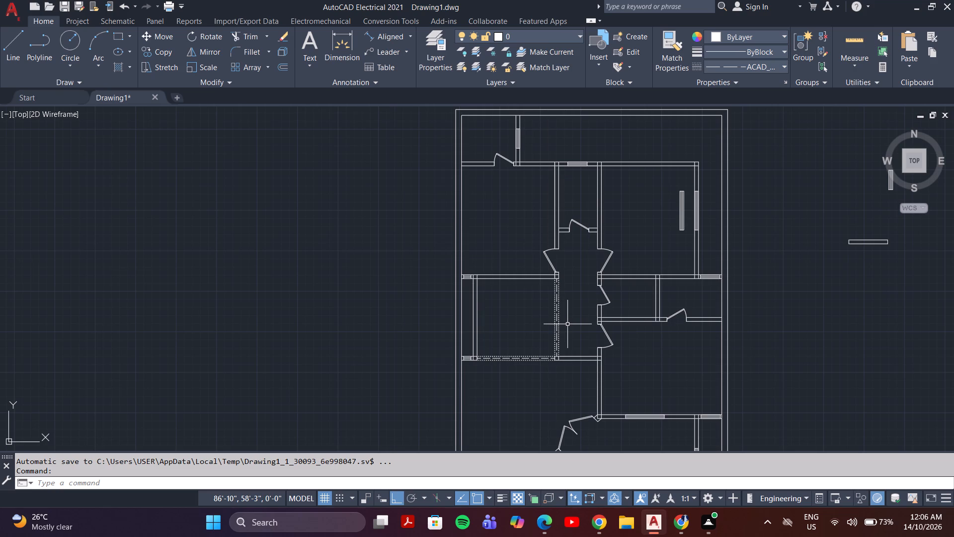
scroll(573, 324, down, 1)
middle_drag(572, 324, 526, 324)
scroll(523, 325, up, 3)
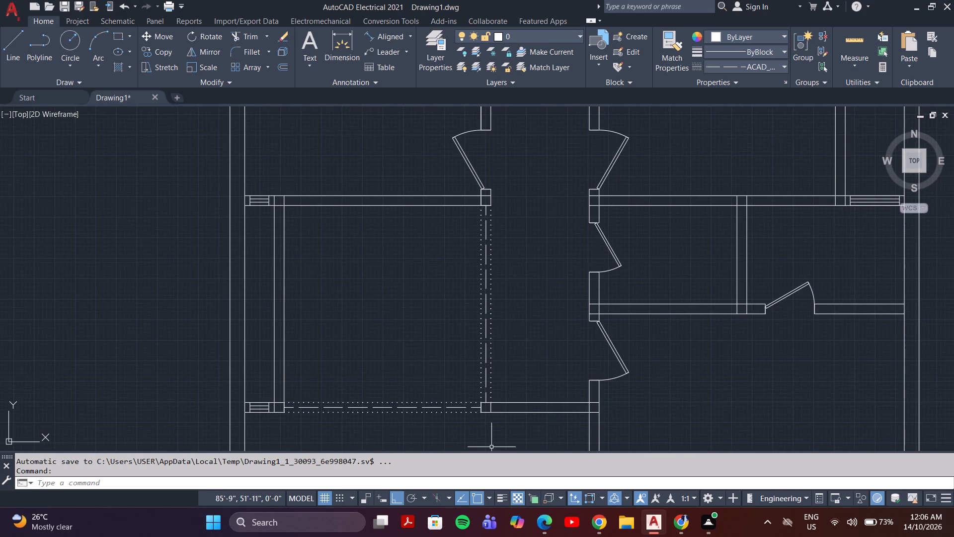
Measure the long side of the small loose vertical window outside the plan with a temporary linear dimension.
scroll(593, 379, down, 2)
middle_drag(645, 350, 486, 454)
scroll(486, 454, down, 1)
scroll(743, 348, up, 3)
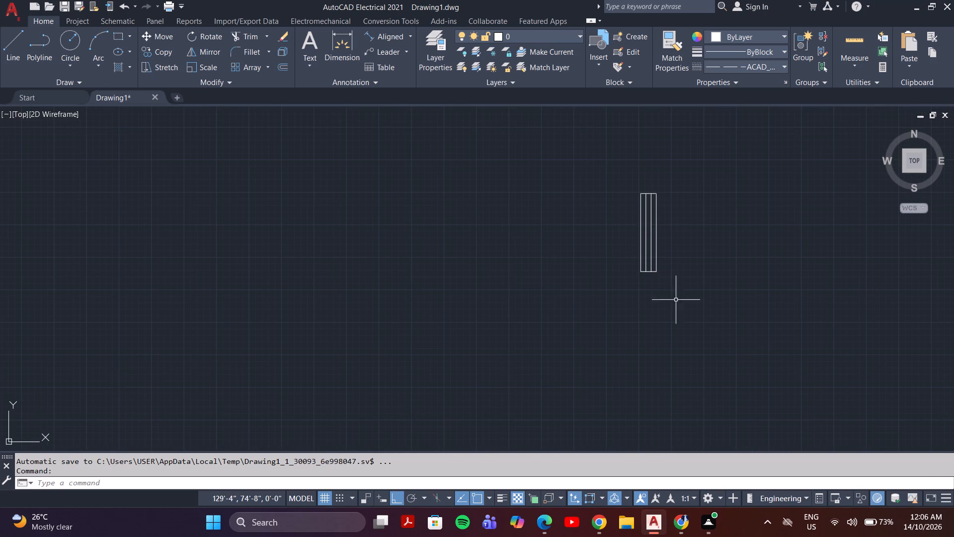
key(Escape)
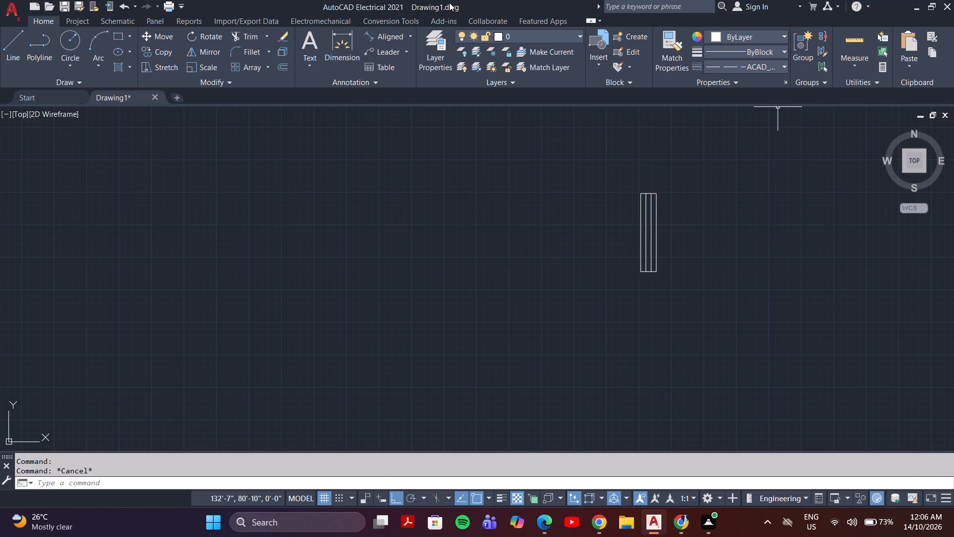
click(411, 32)
click(399, 52)
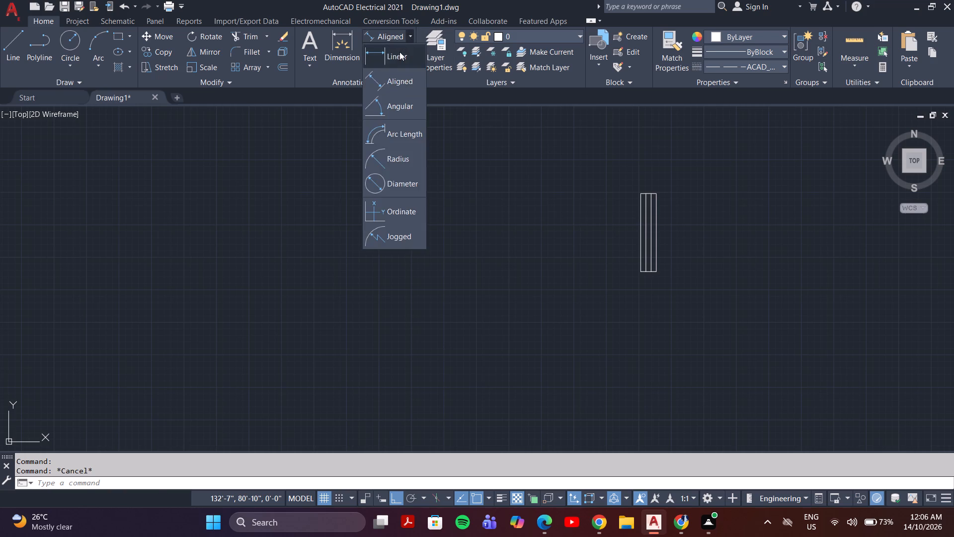
scroll(713, 208, up, 3)
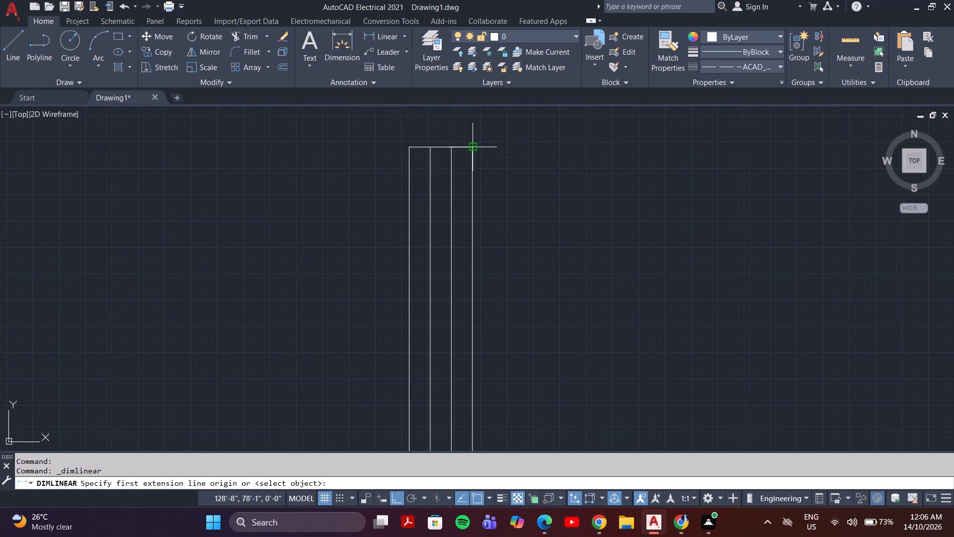
click(473, 148)
scroll(501, 249, down, 4)
middle_click(491, 300)
scroll(491, 329, up, 3)
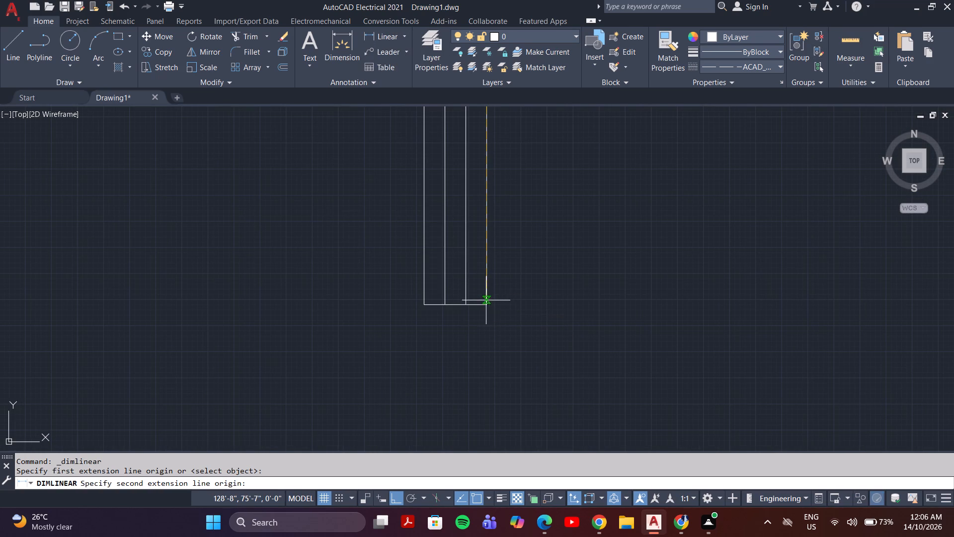
click(486, 305)
scroll(528, 290, down, 1)
middle_drag(532, 280, 534, 293)
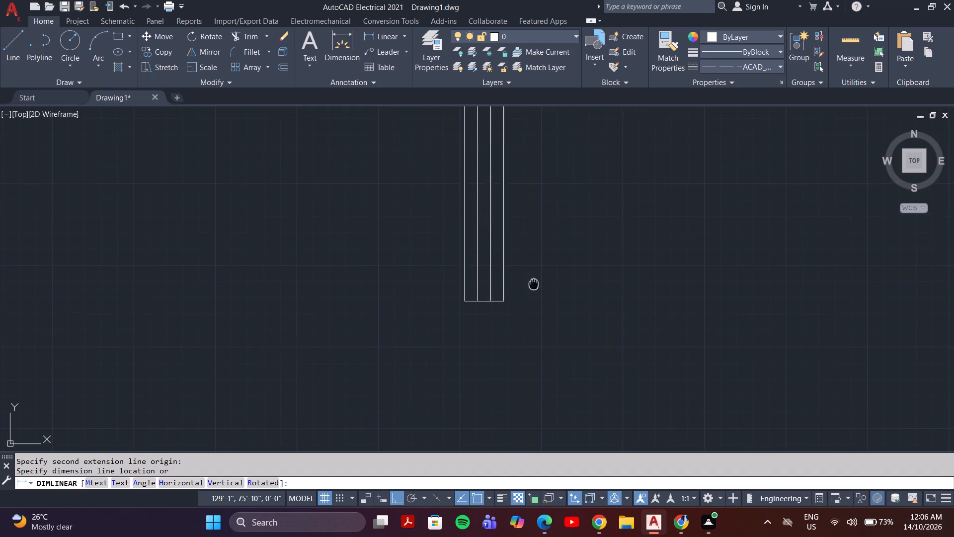
middle_drag(534, 293, 529, 356)
scroll(521, 303, up, 2)
scroll(521, 298, down, 4)
middle_drag(515, 240, 520, 263)
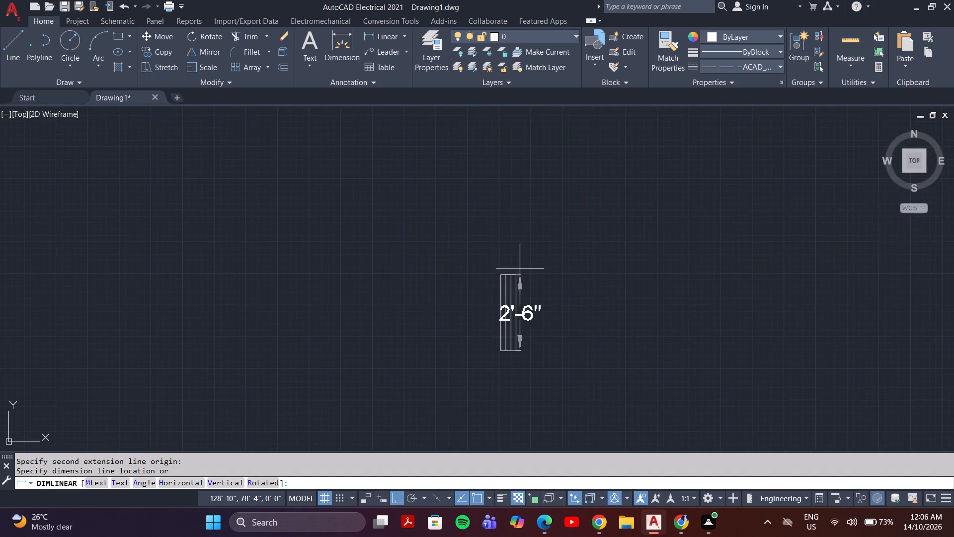
scroll(519, 280, up, 4)
key(Escape)
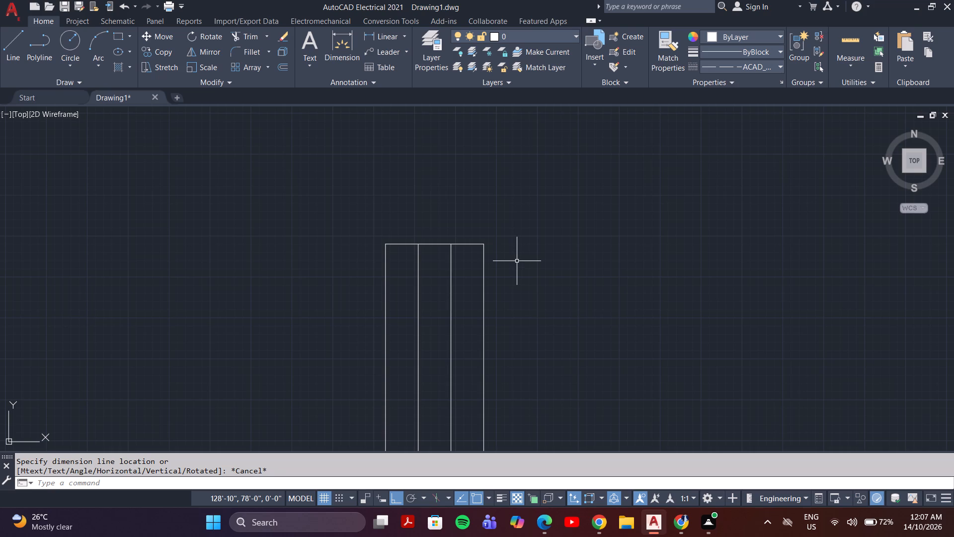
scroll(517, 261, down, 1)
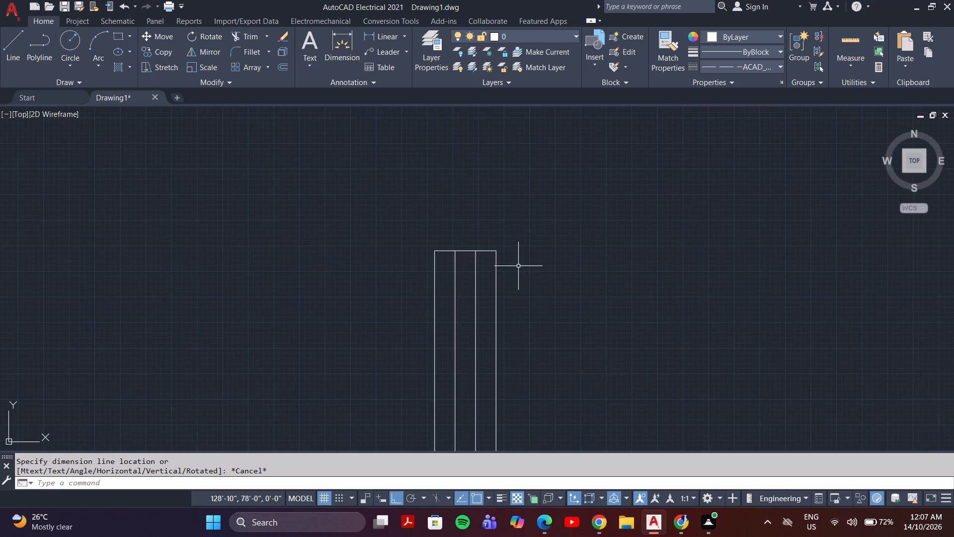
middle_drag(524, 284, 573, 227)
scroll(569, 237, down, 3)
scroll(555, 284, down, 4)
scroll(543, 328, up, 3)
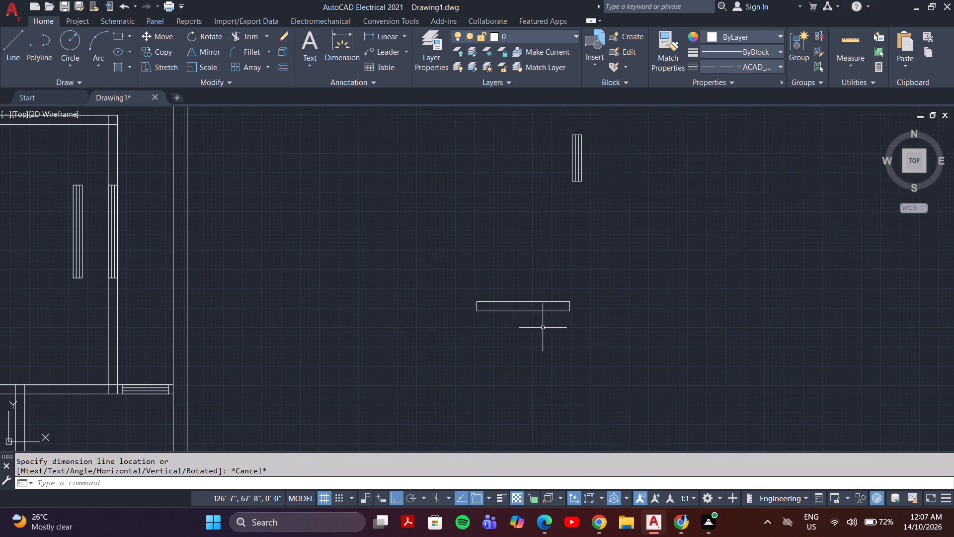
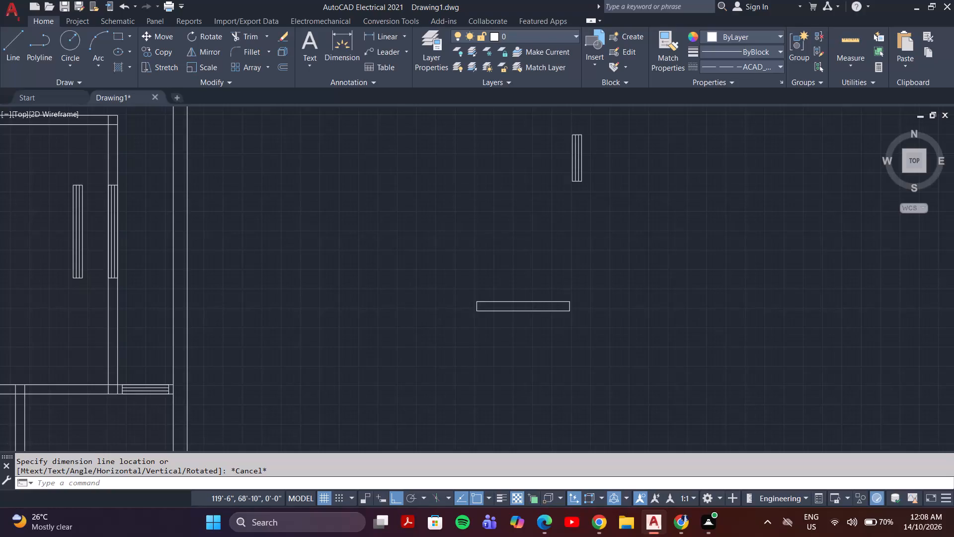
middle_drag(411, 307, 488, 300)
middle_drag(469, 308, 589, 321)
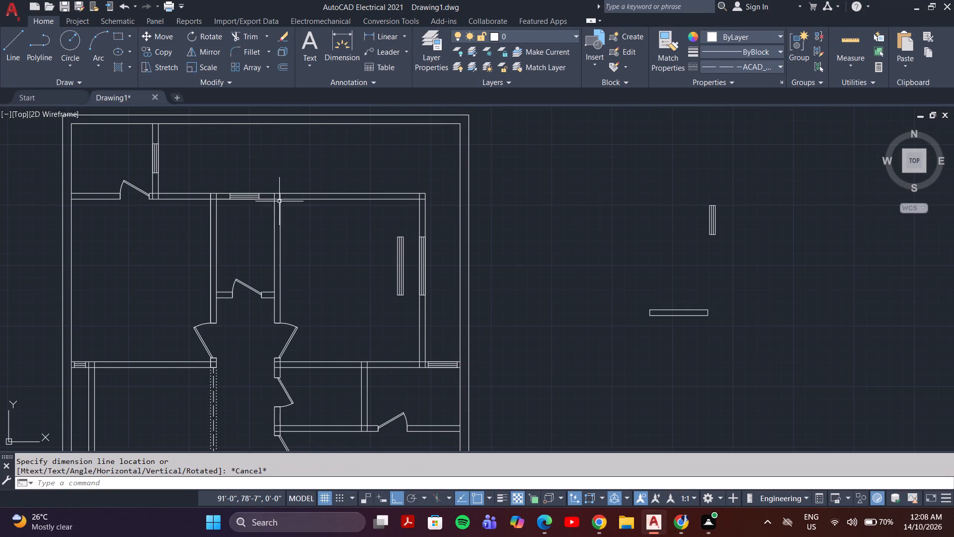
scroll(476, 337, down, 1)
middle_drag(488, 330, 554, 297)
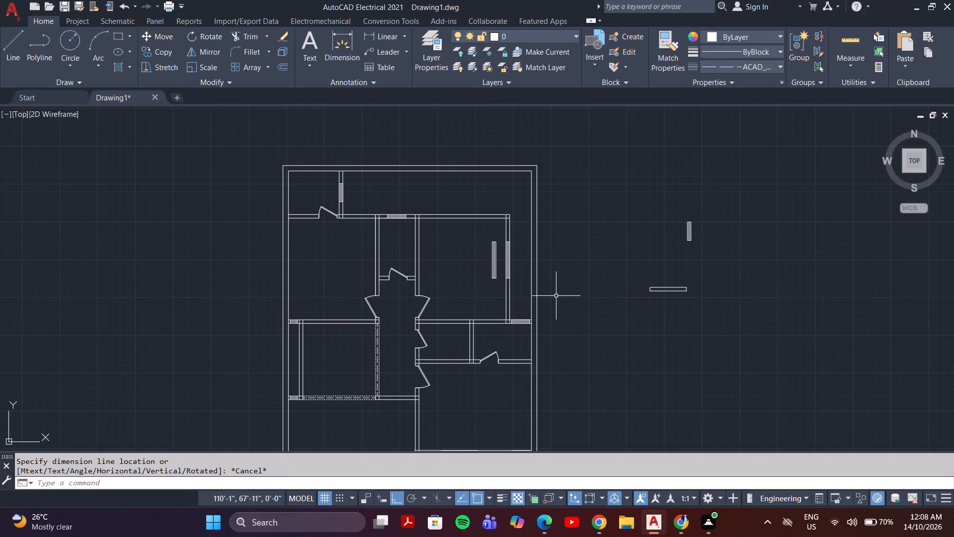
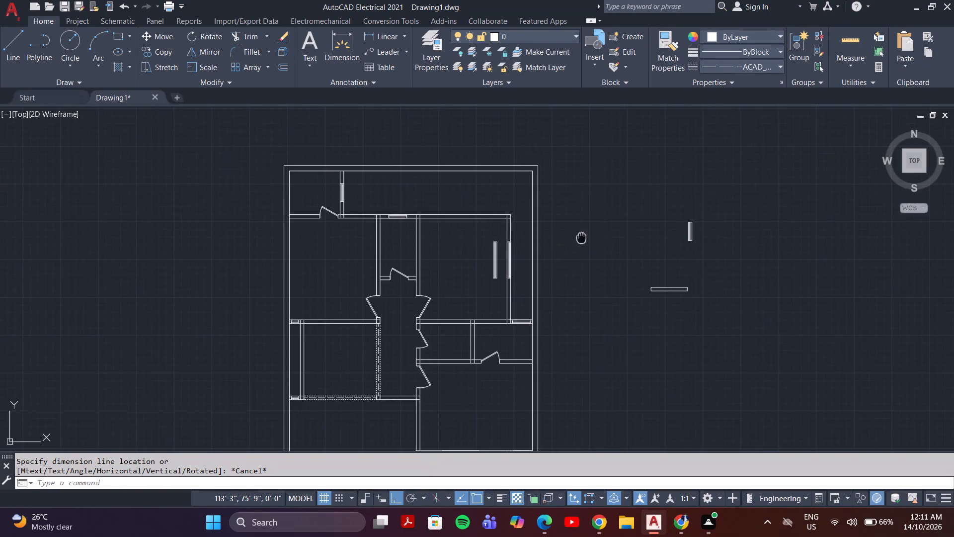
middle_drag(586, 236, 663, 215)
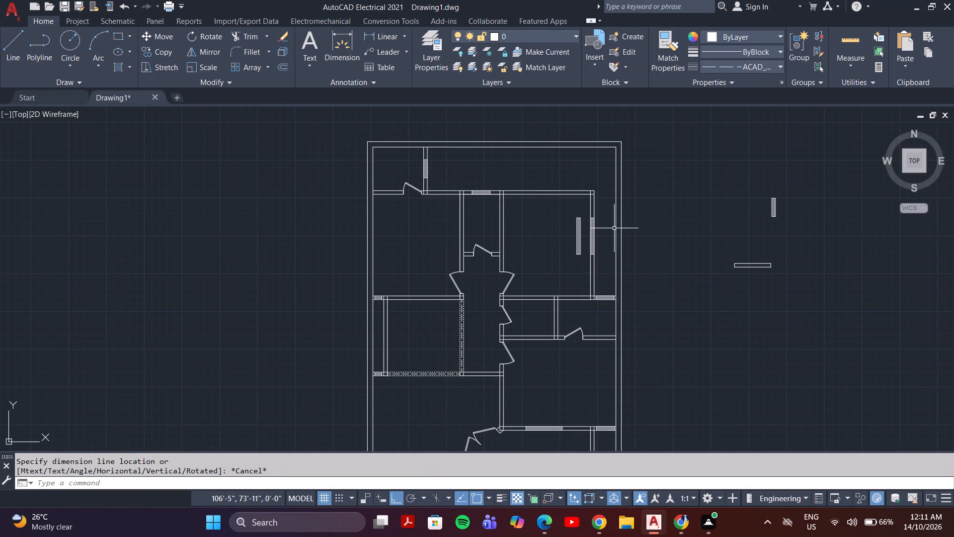
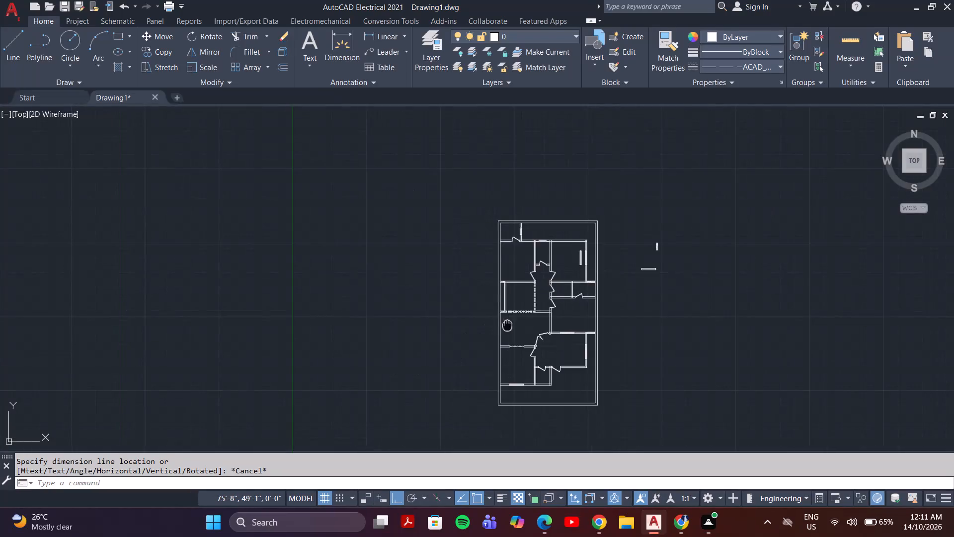
Look over the whole floor plan, checking the walls, doors, windows and marked openings room by room.
middle_drag(508, 325, 455, 334)
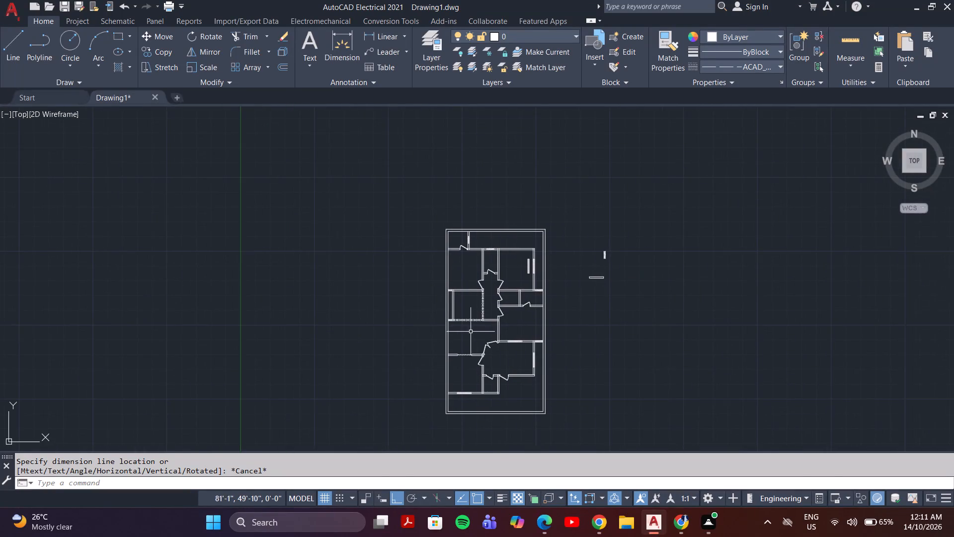
scroll(474, 330, up, 3)
scroll(475, 330, down, 2)
middle_drag(478, 332, 453, 335)
scroll(454, 344, up, 2)
middle_drag(452, 352, 458, 346)
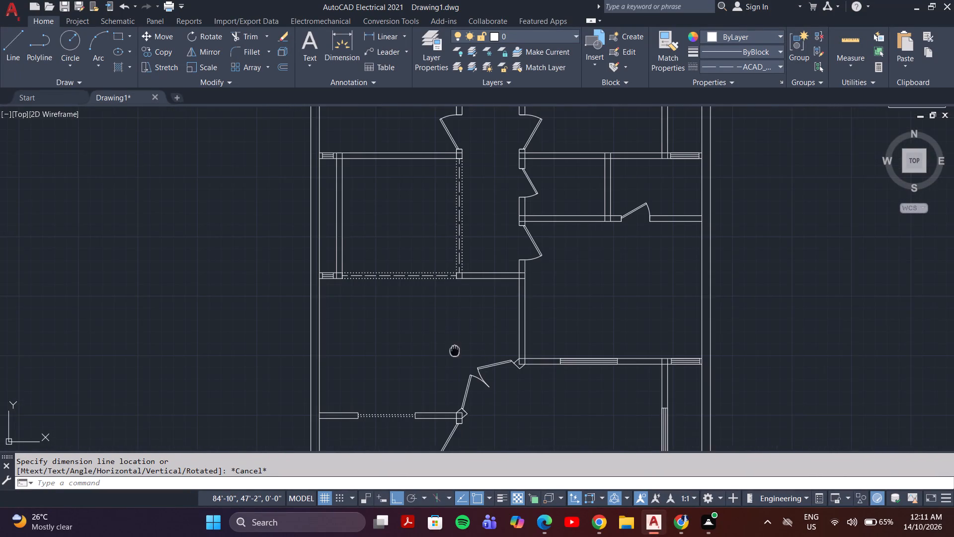
middle_drag(458, 346, 469, 330)
scroll(469, 329, down, 2)
middle_drag(521, 361, 509, 392)
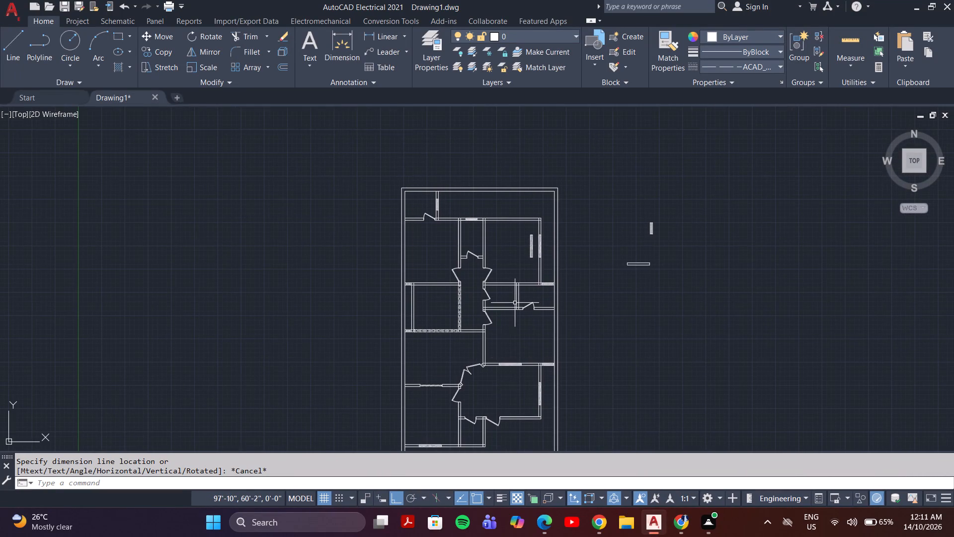
scroll(515, 303, up, 1)
scroll(539, 367, down, 1)
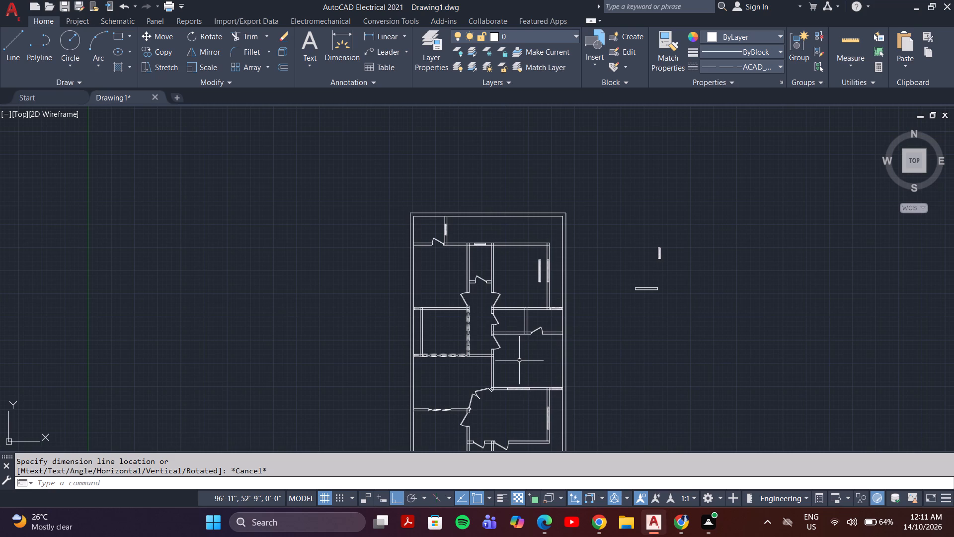
middle_drag(464, 390, 459, 368)
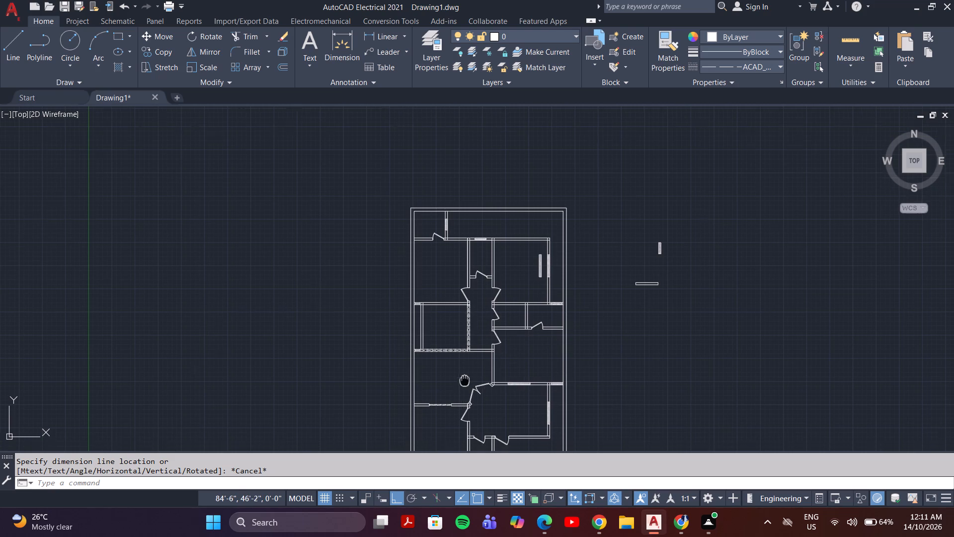
middle_drag(459, 368, 440, 342)
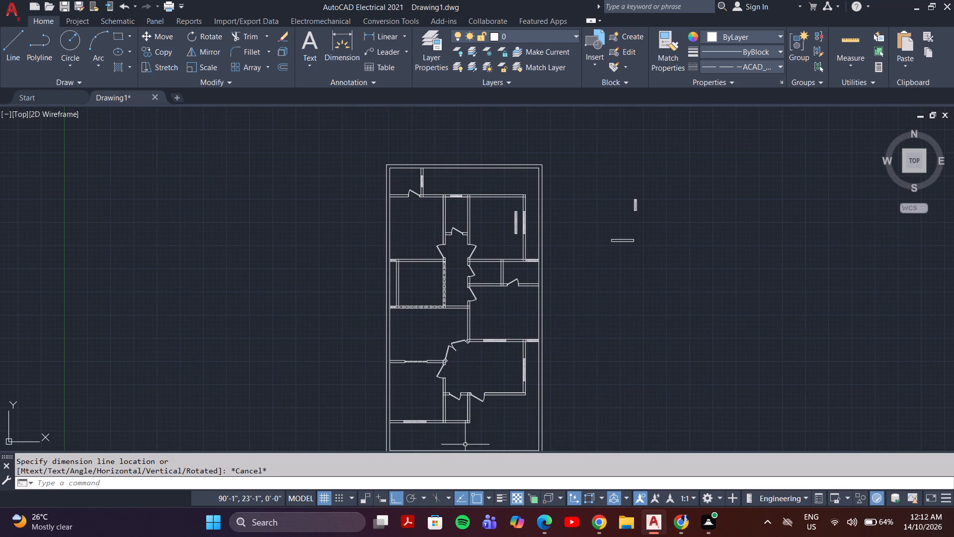
middle_drag(484, 441, 492, 374)
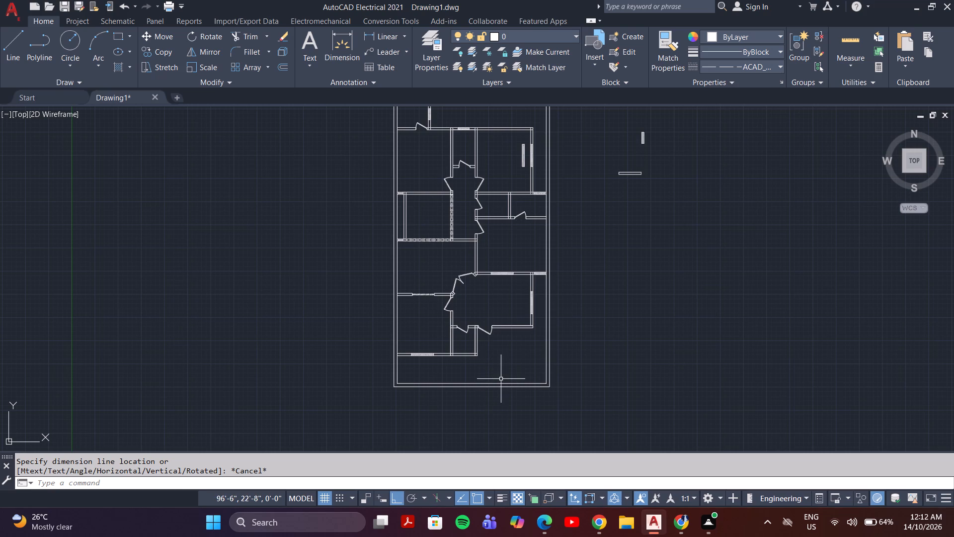
Delete the spare vertical window standing loose inside the upper-right room, beside the window fitted in its outer wall.
middle_drag(464, 237, 458, 314)
scroll(464, 233, up, 2)
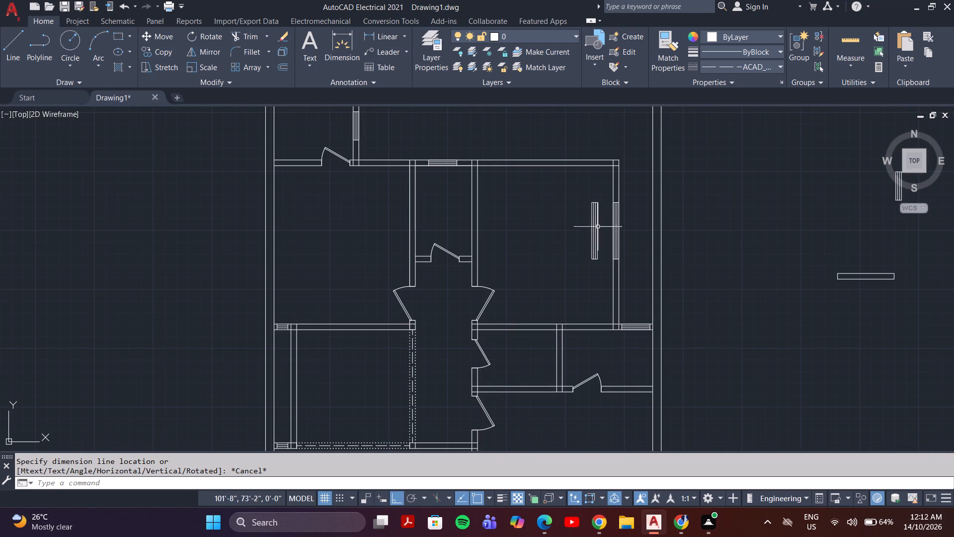
drag(602, 197, 598, 204)
click(569, 277)
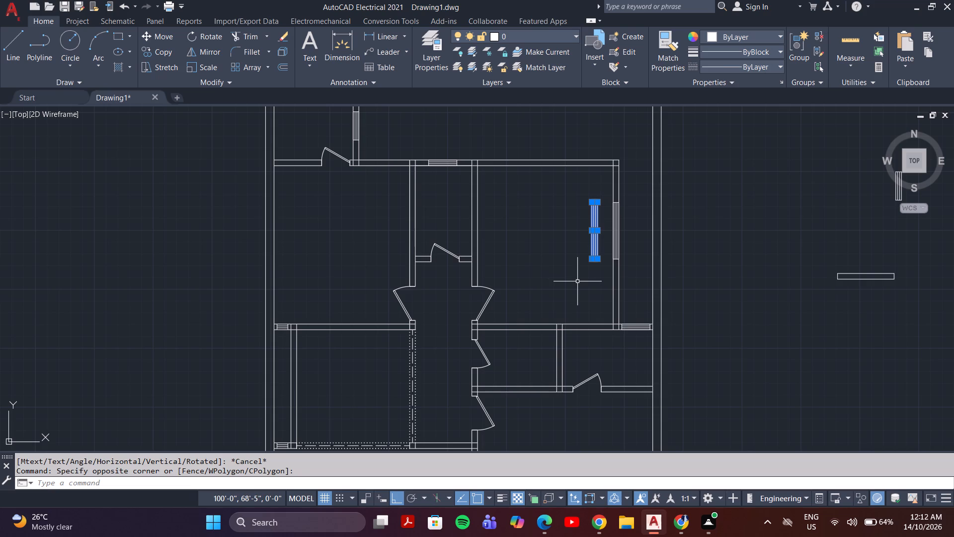
key(Delete)
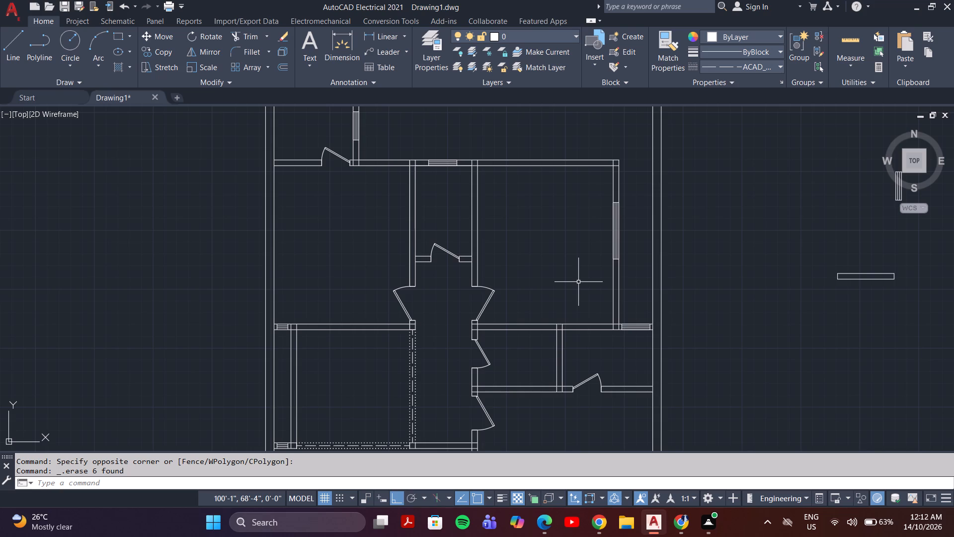
Review the rooms from the top of the plan down to the lower rooms, checking doors, windows and wall junctions.
scroll(423, 252, down, 2)
middle_drag(459, 339, 472, 364)
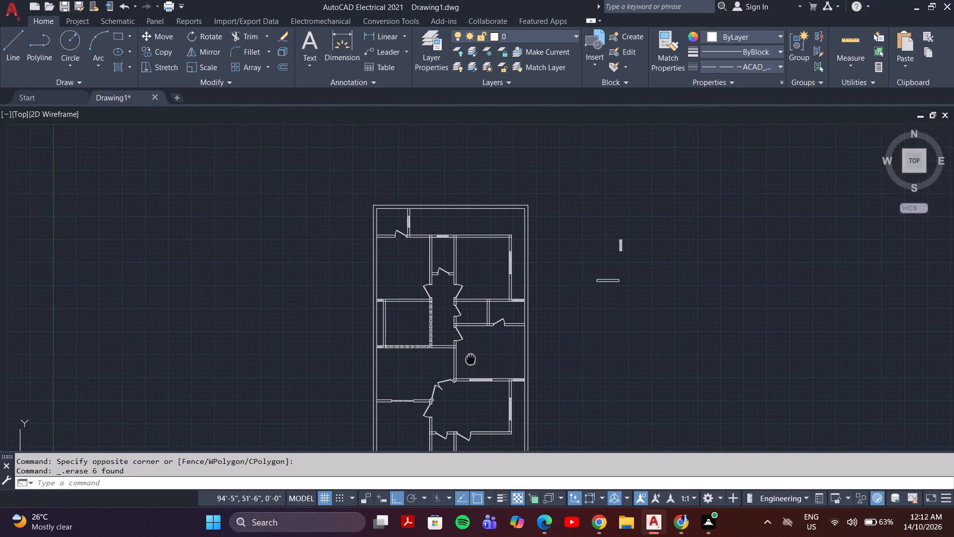
middle_drag(472, 364, 473, 372)
middle_drag(466, 349, 457, 389)
scroll(436, 339, up, 2)
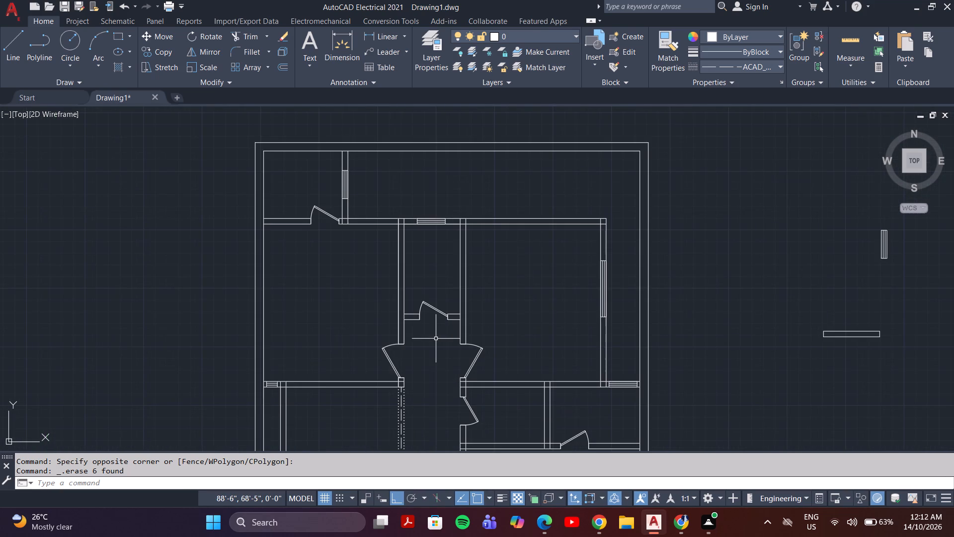
middle_drag(436, 339, 424, 378)
scroll(424, 378, up, 1)
scroll(424, 378, down, 1)
middle_drag(424, 378, 424, 396)
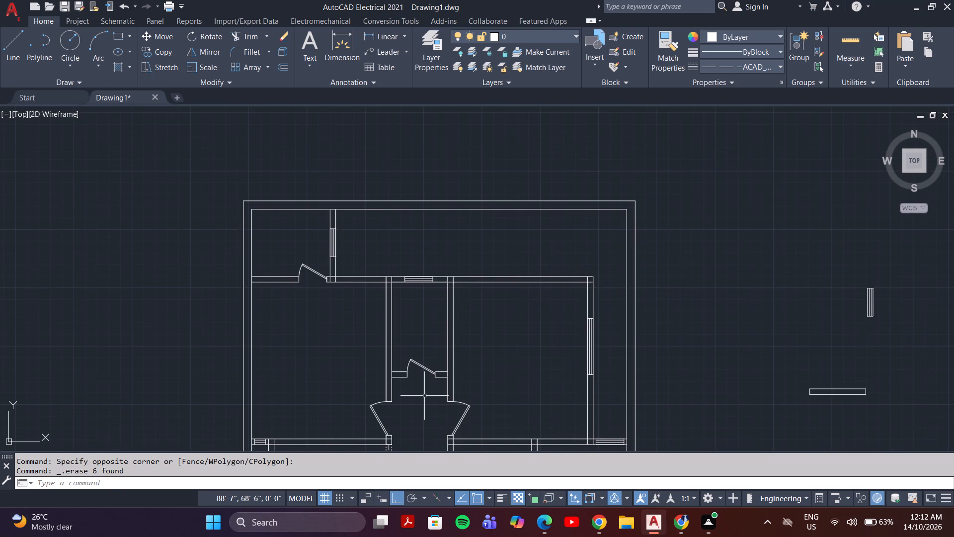
middle_drag(452, 391, 446, 305)
scroll(451, 313, up, 1)
scroll(490, 333, down, 2)
middle_drag(565, 370, 471, 360)
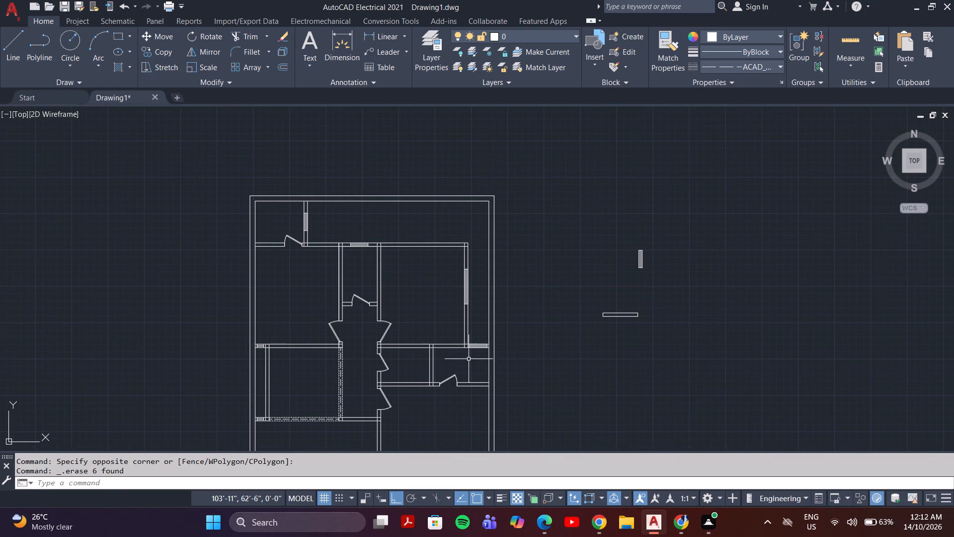
middle_drag(461, 368, 468, 317)
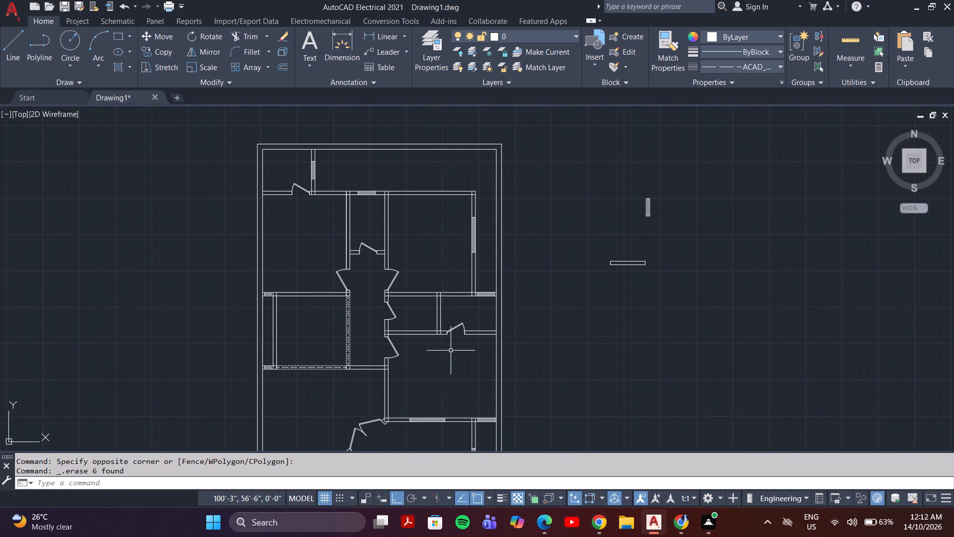
middle_drag(444, 377, 466, 343)
middle_drag(443, 352, 477, 328)
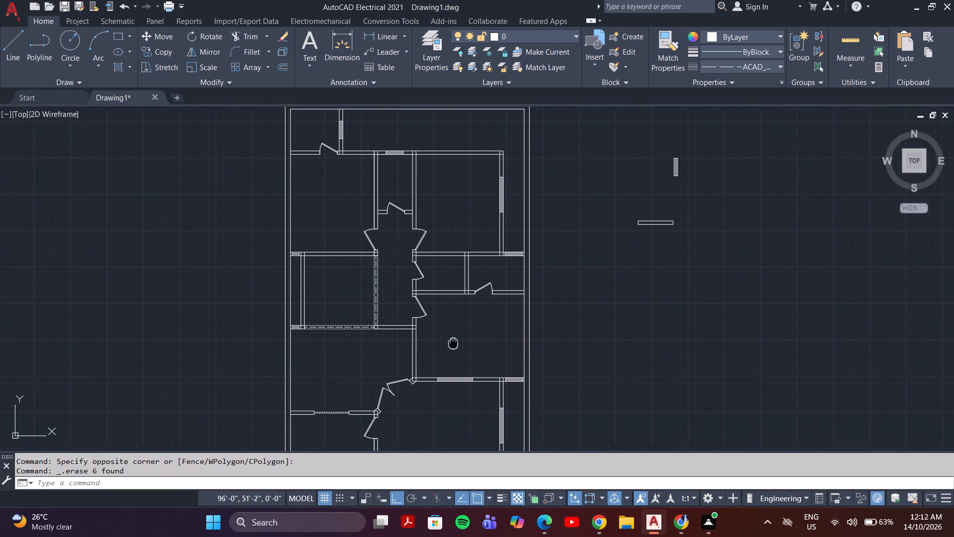
middle_drag(477, 328, 488, 318)
middle_drag(455, 368, 477, 302)
scroll(464, 320, down, 1)
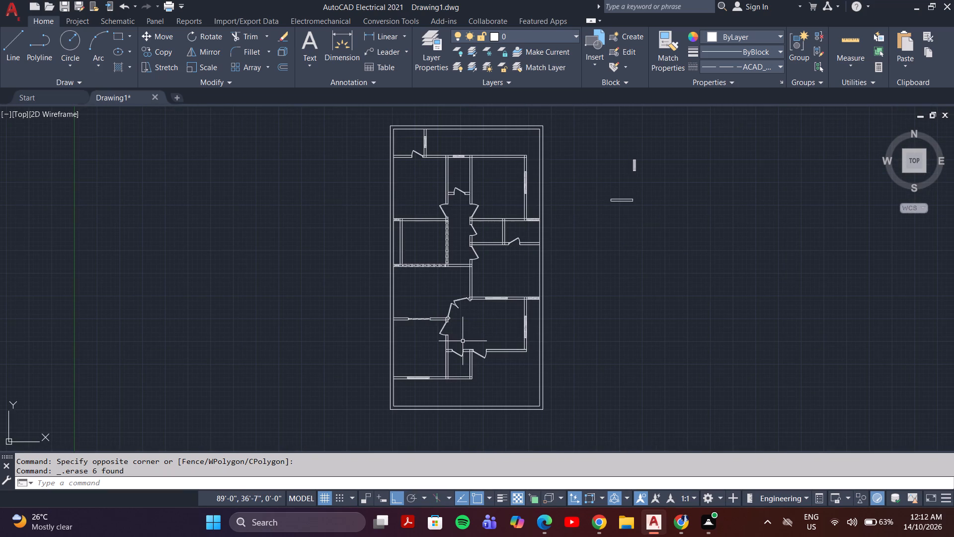
Examine the upper end of the plan, including the outer boundary walls and the top rooms' door and windows.
middle_drag(463, 341, 474, 316)
scroll(475, 332, down, 1)
middle_drag(474, 333, 455, 421)
scroll(453, 301, up, 4)
middle_drag(453, 302, 462, 365)
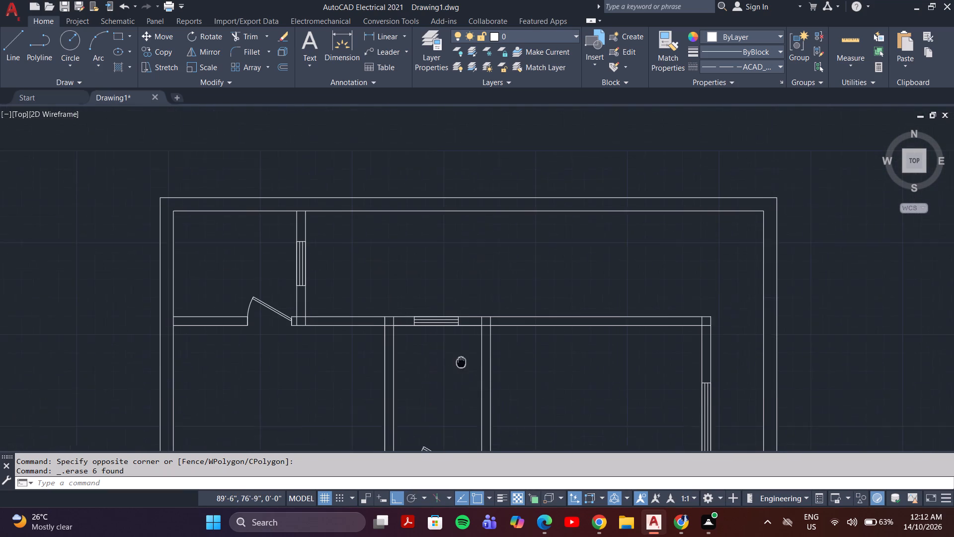
middle_drag(462, 365, 463, 368)
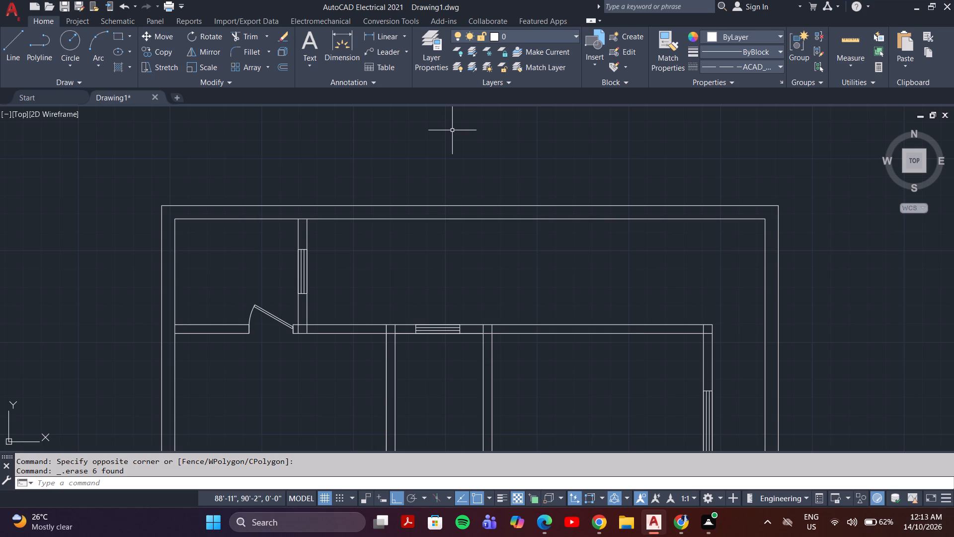
middle_drag(394, 235, 448, 234)
scroll(412, 234, down, 1)
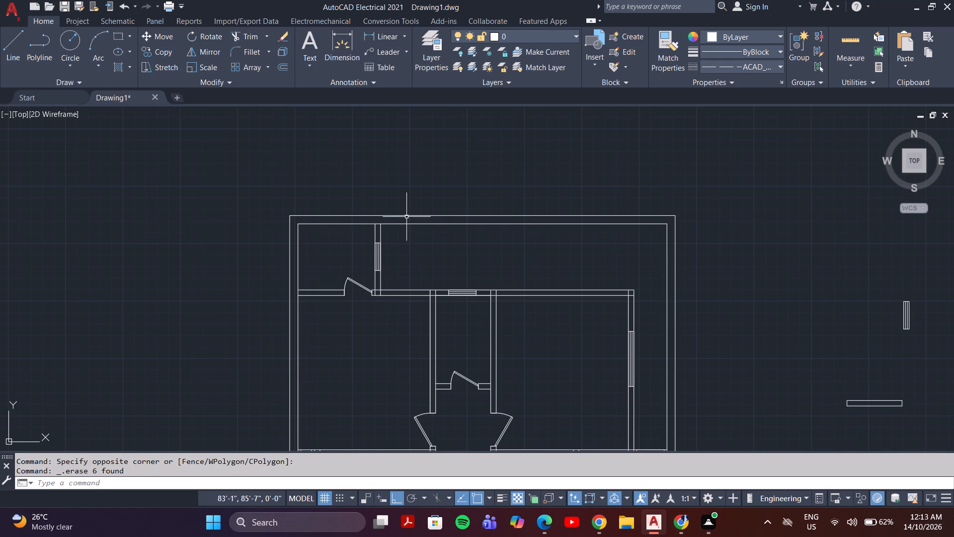
scroll(431, 210, down, 1)
middle_drag(494, 292, 481, 290)
scroll(481, 290, down, 1)
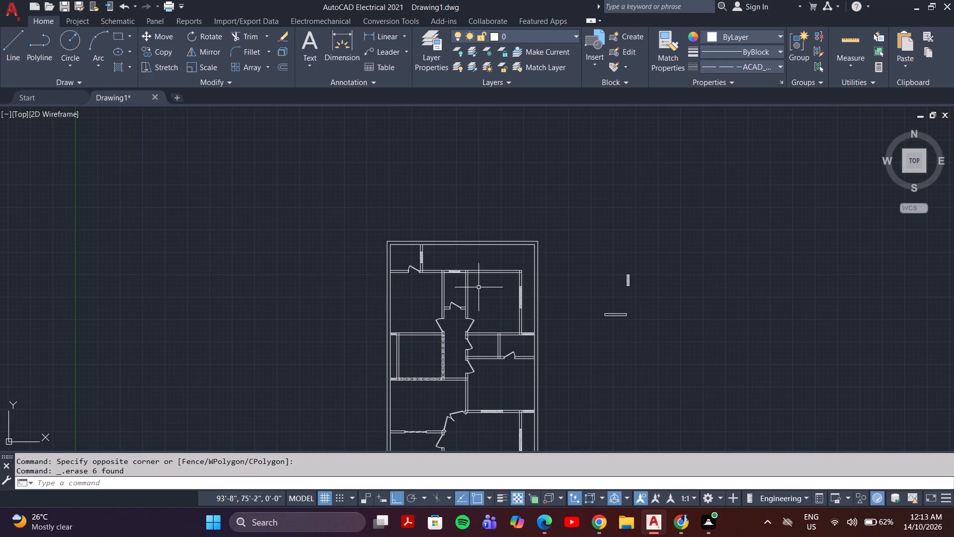
Open DesignCenter and select the Blocks collection of the House Designer sample drawing.
key(ctrl+2)
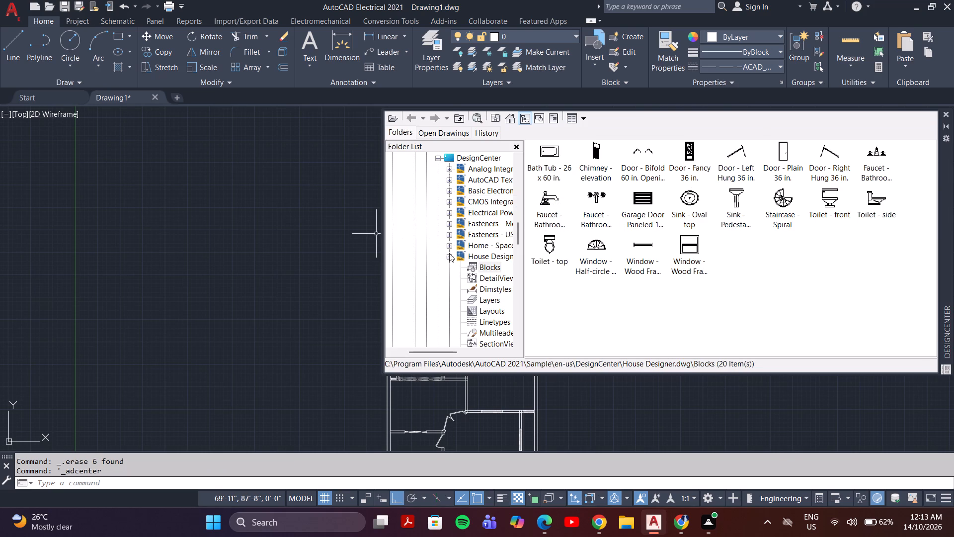
scroll(481, 266, up, 2)
scroll(468, 250, down, 8)
scroll(458, 281, up, 4)
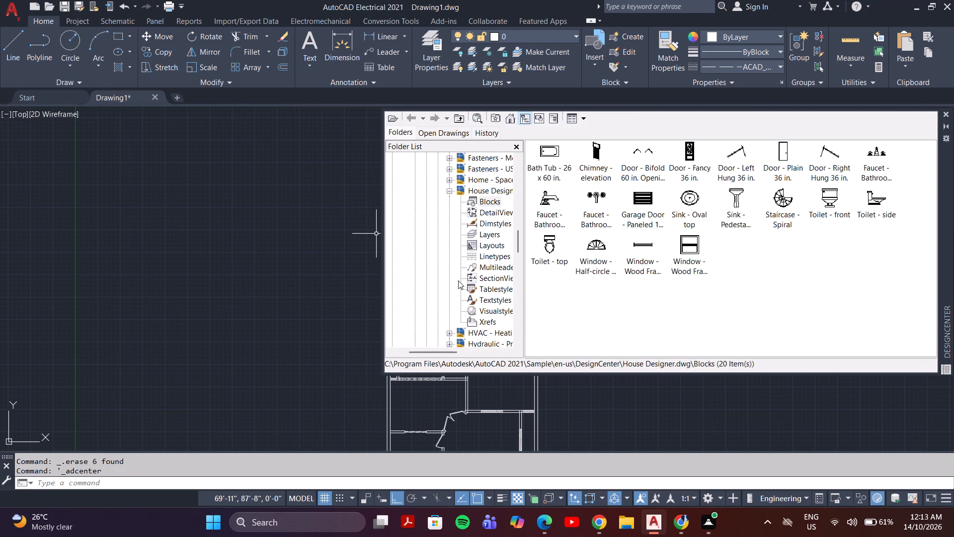
click(487, 197)
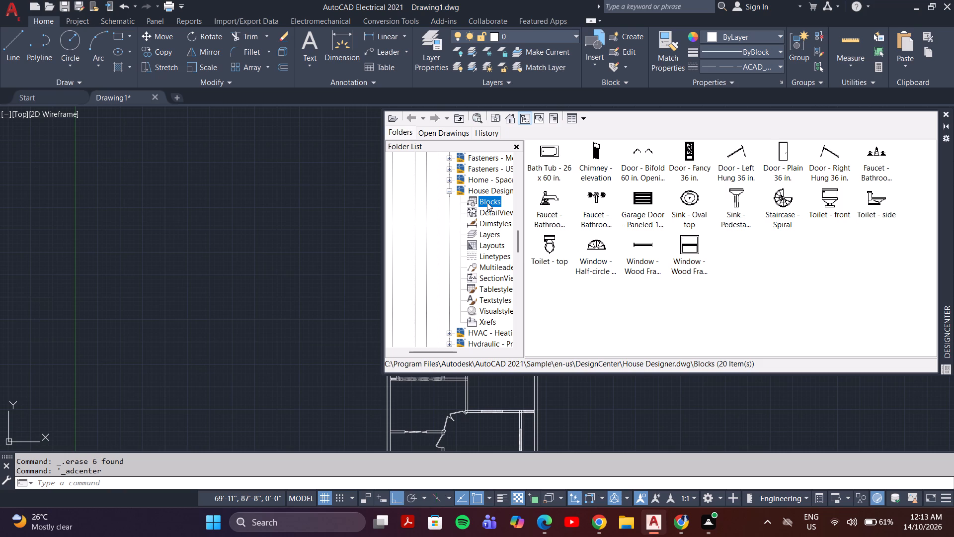
click(487, 202)
Browse the other DesignCenter sample drawings and expand the contents of Kitchens.dwg.
scroll(476, 222, up, 2)
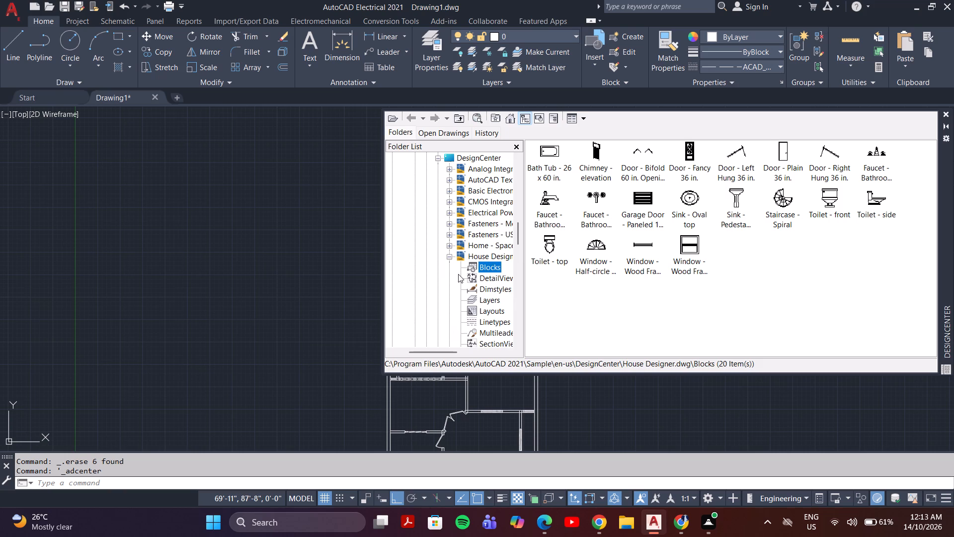
scroll(453, 252, down, 2)
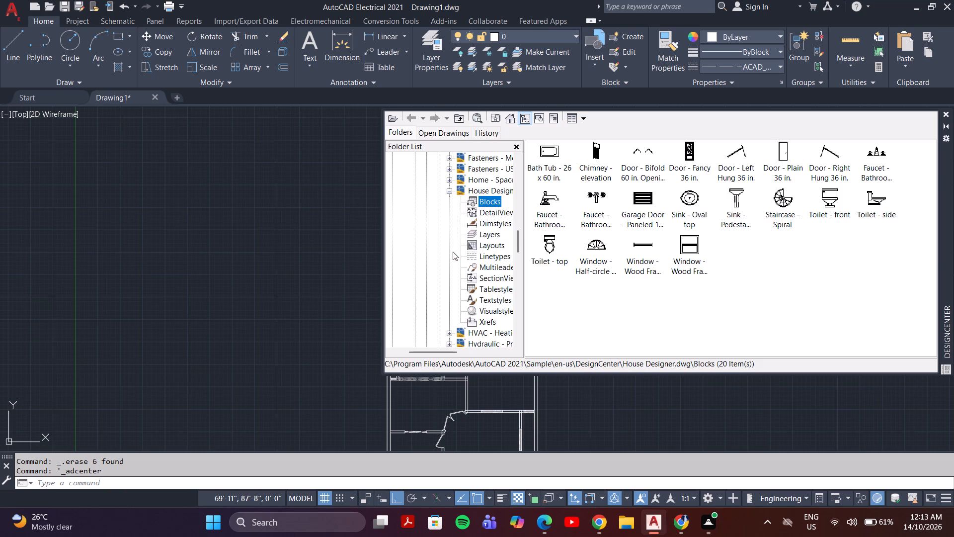
scroll(452, 252, down, 5)
scroll(452, 260, up, 2)
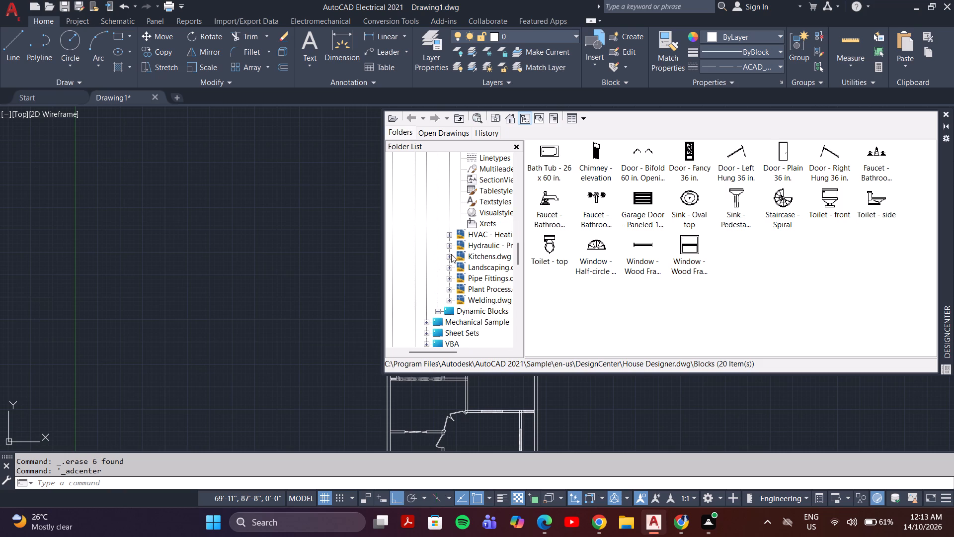
click(448, 254)
scroll(463, 253, down, 1)
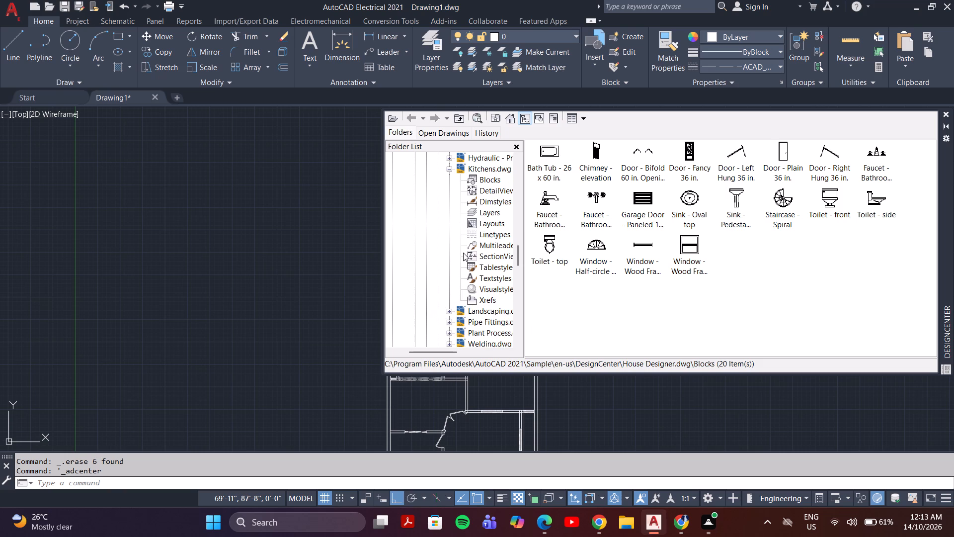
Display the Blocks collection of the Home - Space Planner sample drawing in DesignCenter.
scroll(463, 253, up, 4)
scroll(446, 293, up, 3)
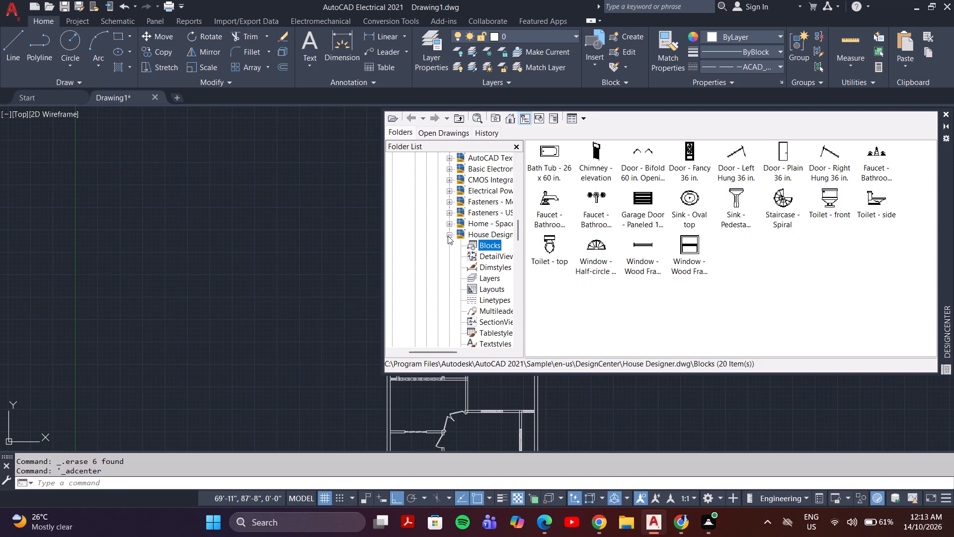
click(451, 221)
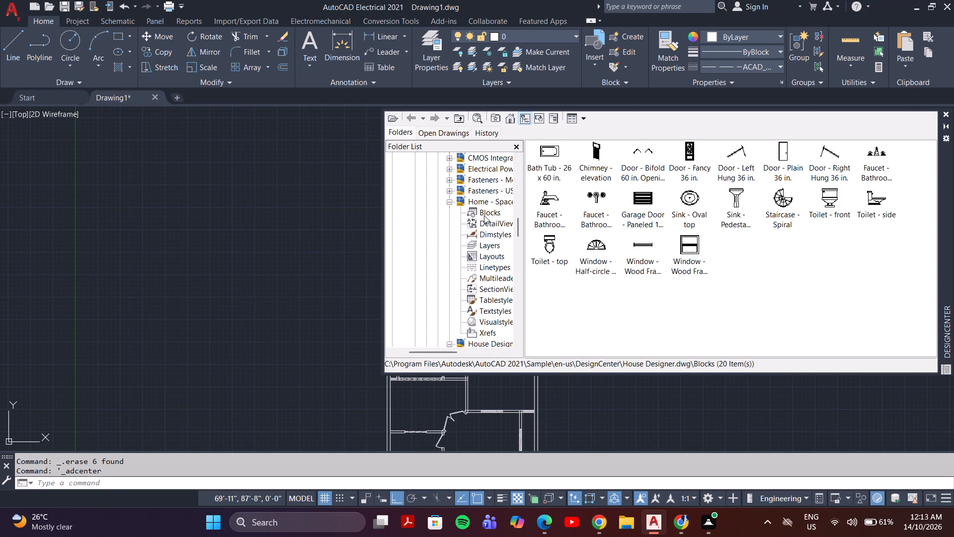
click(484, 215)
Insert the Bed - Queen, Lamp - Table and Dining Set - 36 x 72 in. blocks in the empty space beside the floor plan.
drag(553, 155, 305, 301)
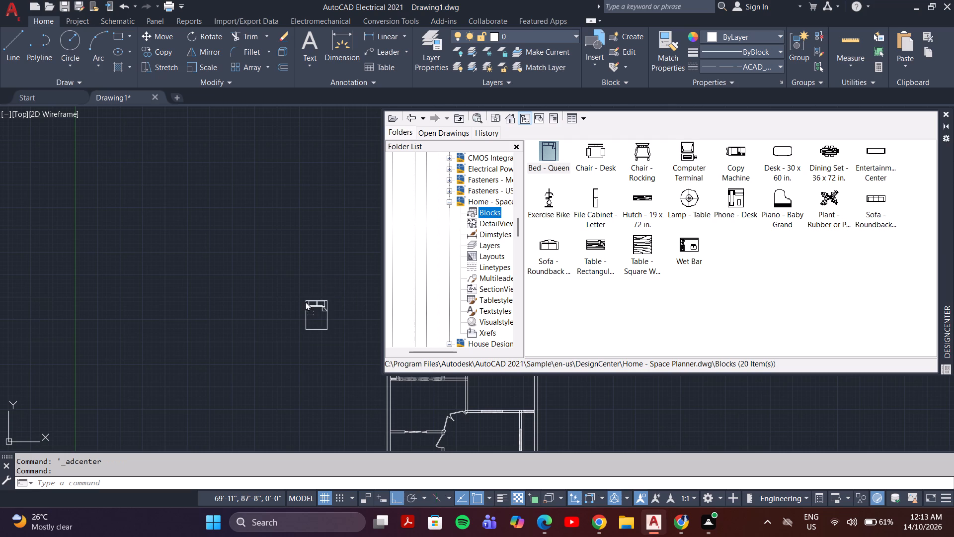
drag(305, 301, 305, 302)
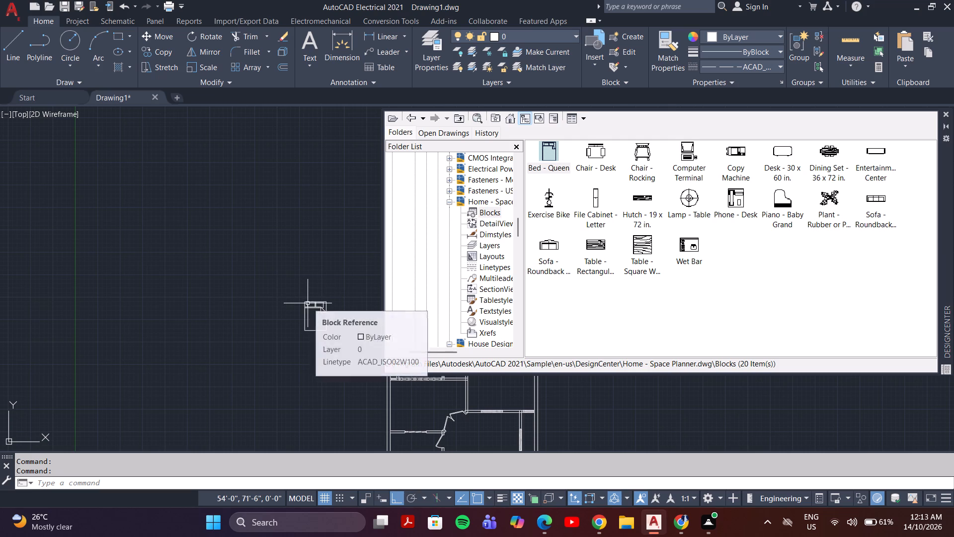
drag(683, 204, 381, 320)
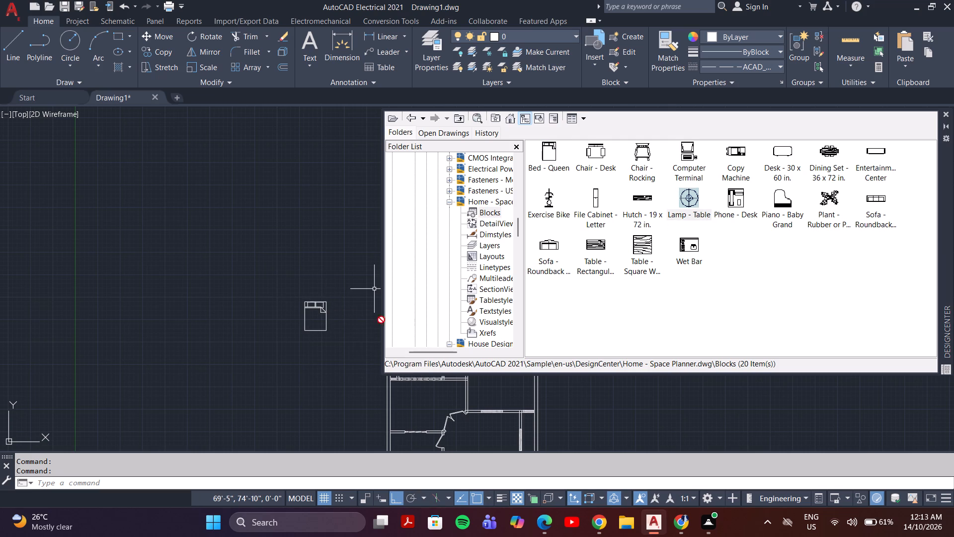
drag(381, 320, 339, 306)
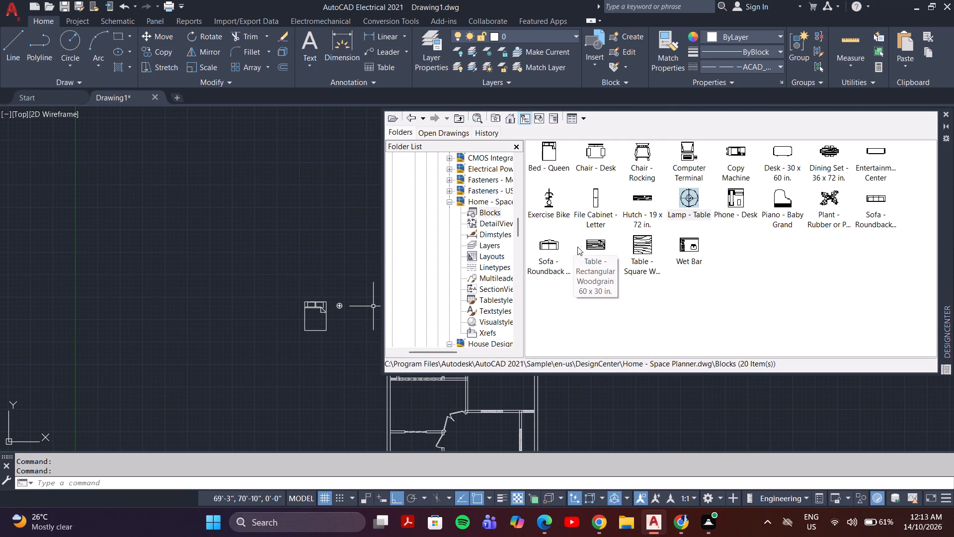
drag(833, 156, 808, 216)
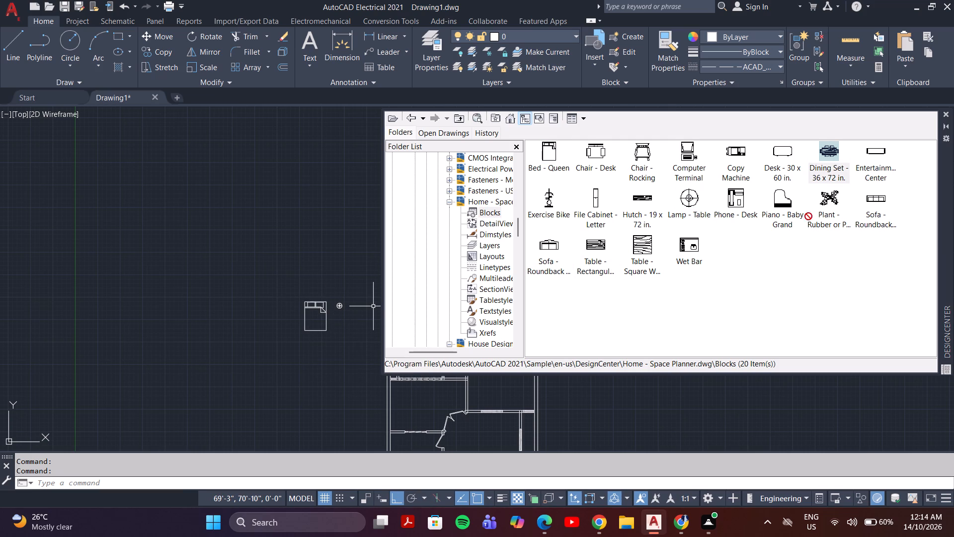
drag(808, 216, 316, 352)
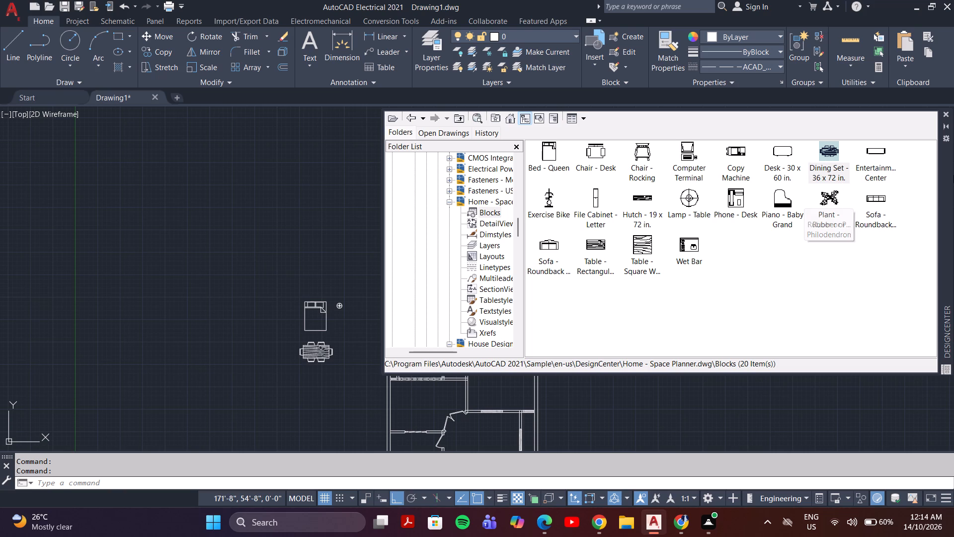
Browse the DesignCenter sample drawings for another block collection.
scroll(478, 234, down, 1)
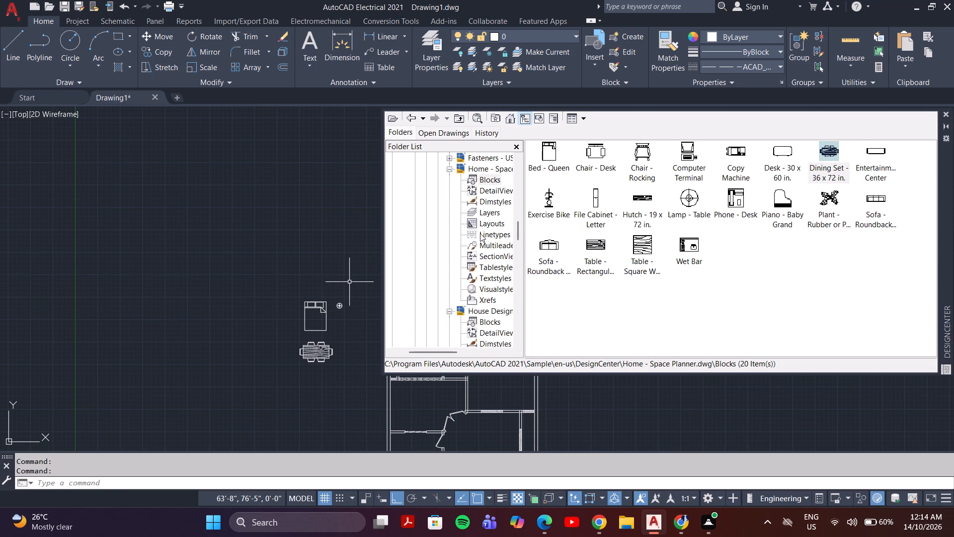
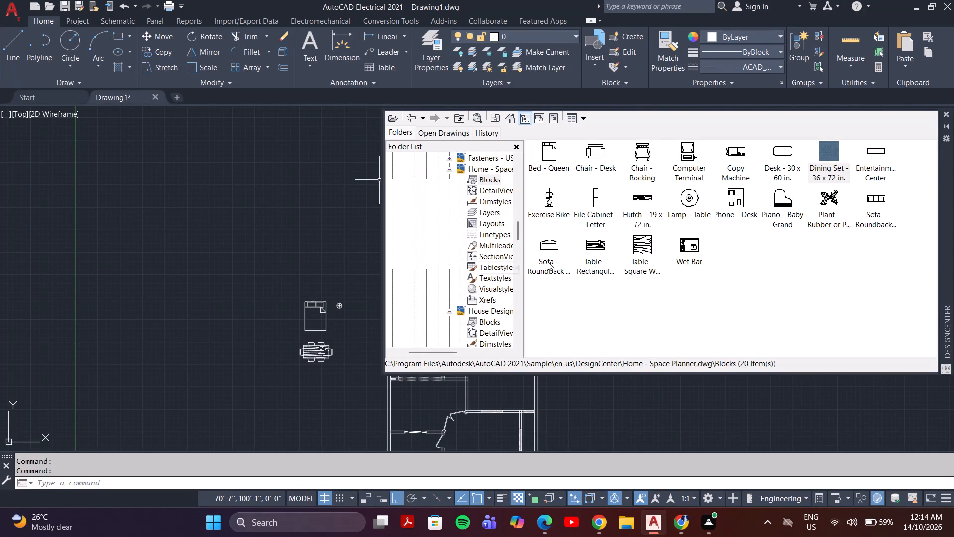
Insert the Sink - Oval top, a bathroom faucet and the Toilet - top from the House Designer blocks, stacked beside the dining set.
click(475, 321)
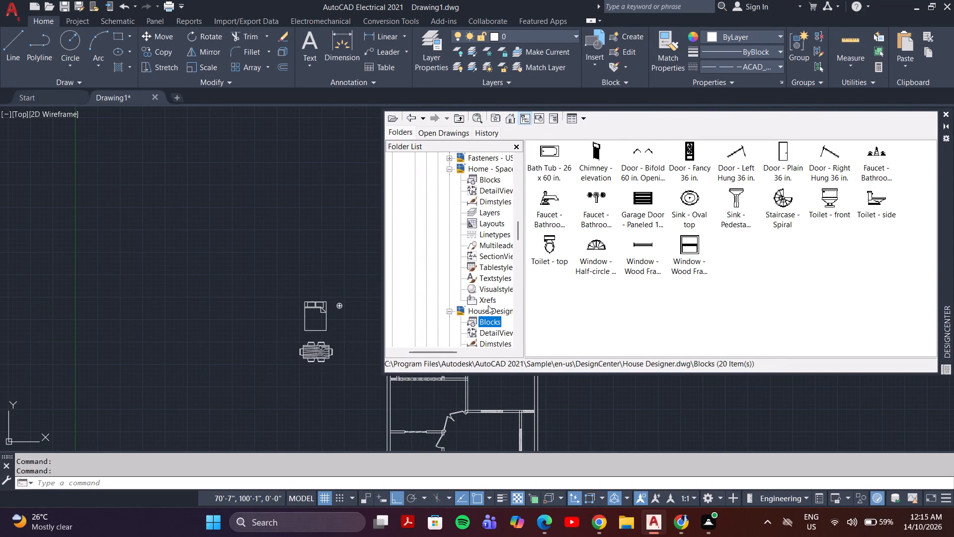
drag(691, 198, 264, 337)
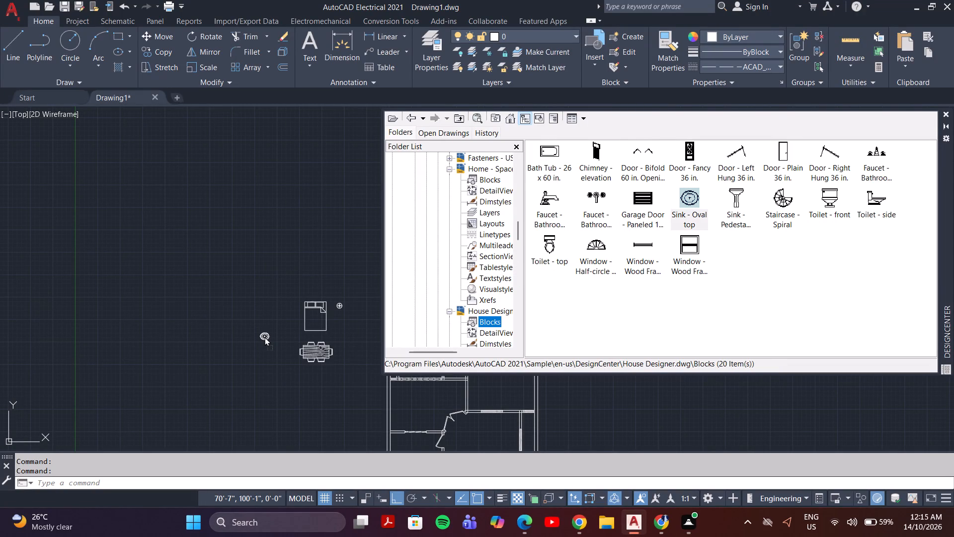
drag(264, 337, 264, 337)
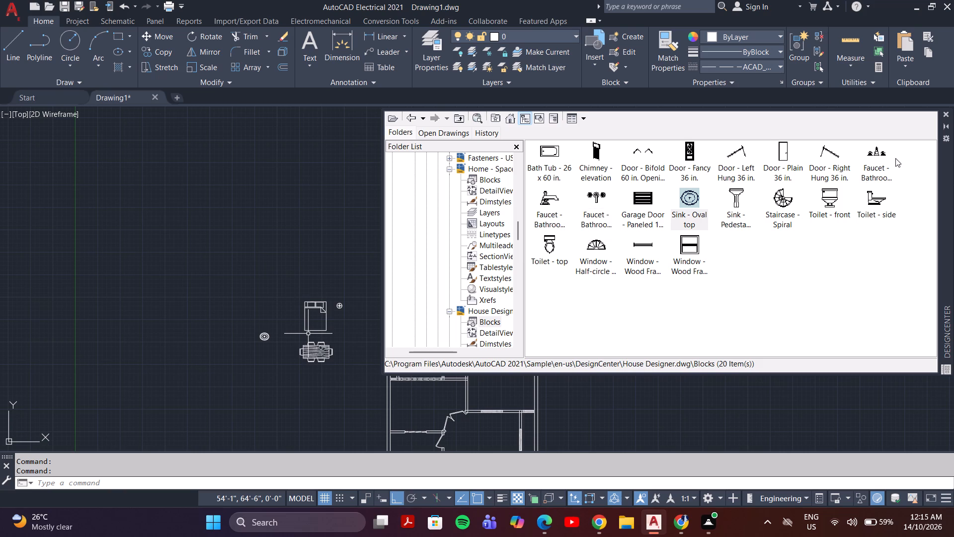
drag(596, 195, 198, 351)
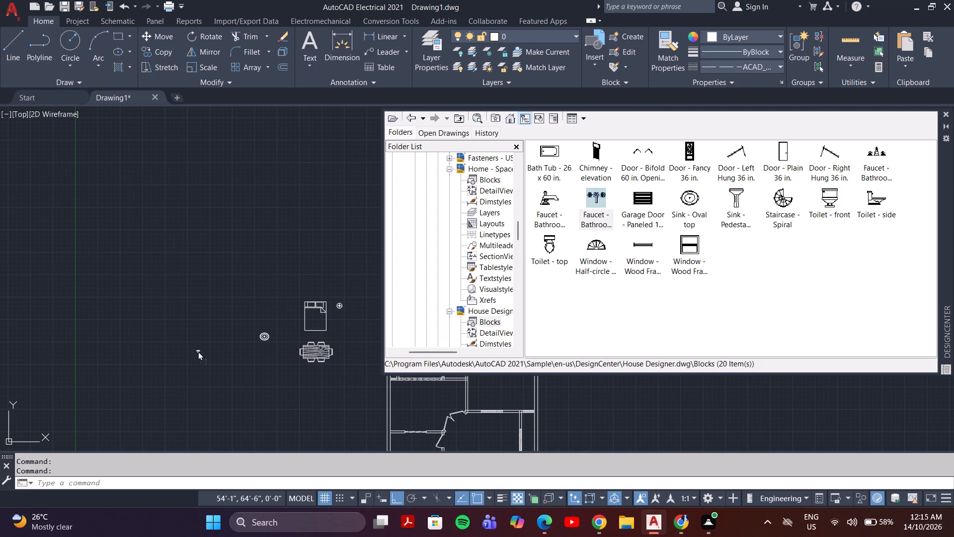
drag(198, 351, 264, 348)
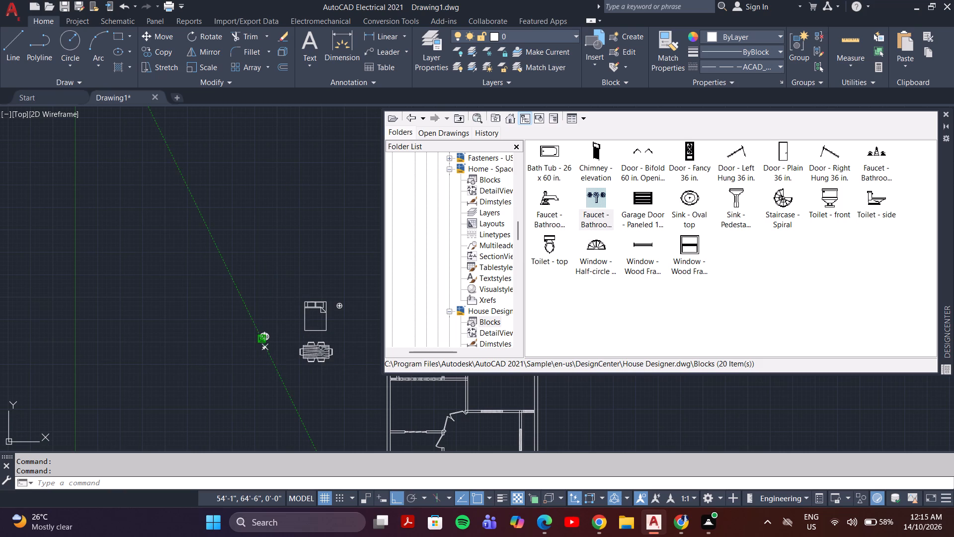
drag(549, 246, 278, 359)
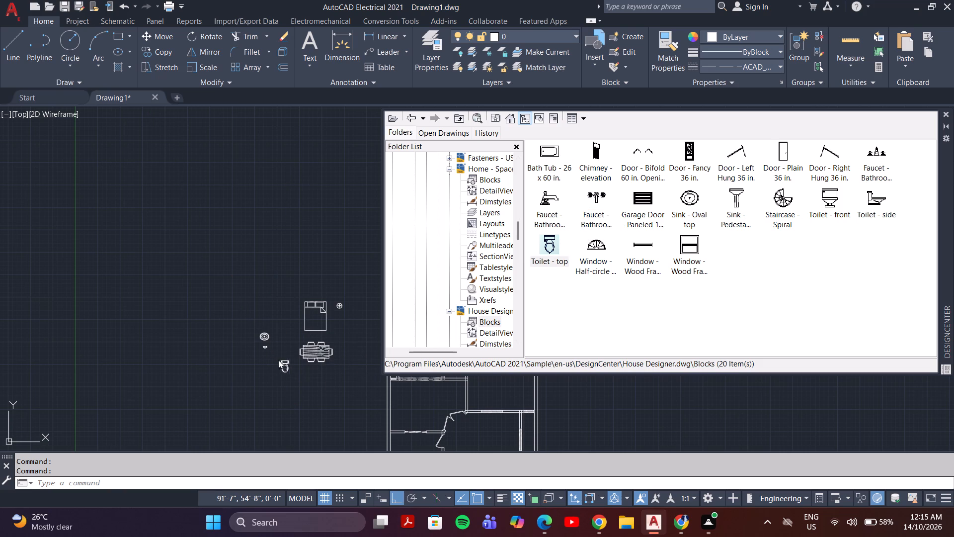
drag(278, 359, 269, 359)
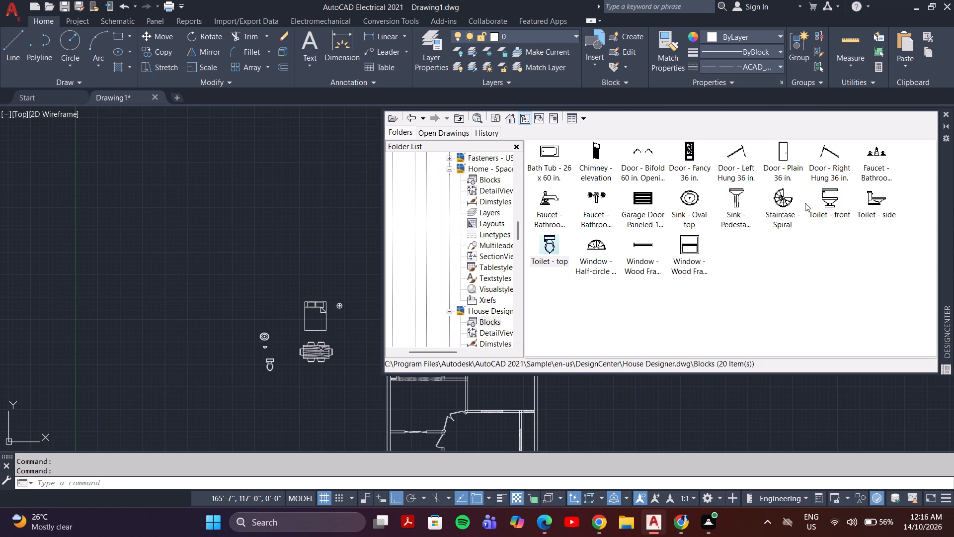
Insert the Kitchen Layout block from the Kitchens.dwg blocks in the empty space above the oval sink.
scroll(463, 315, down, 6)
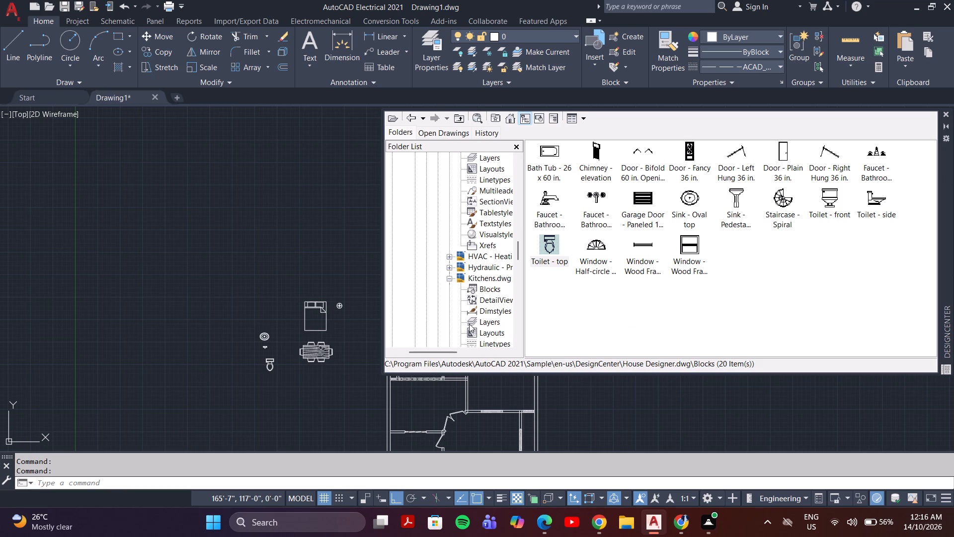
click(479, 287)
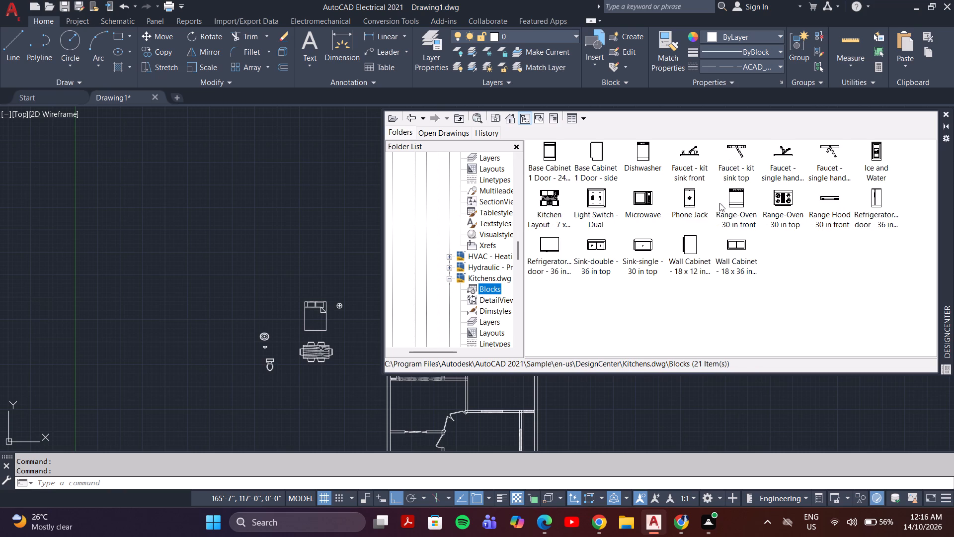
drag(545, 205, 239, 314)
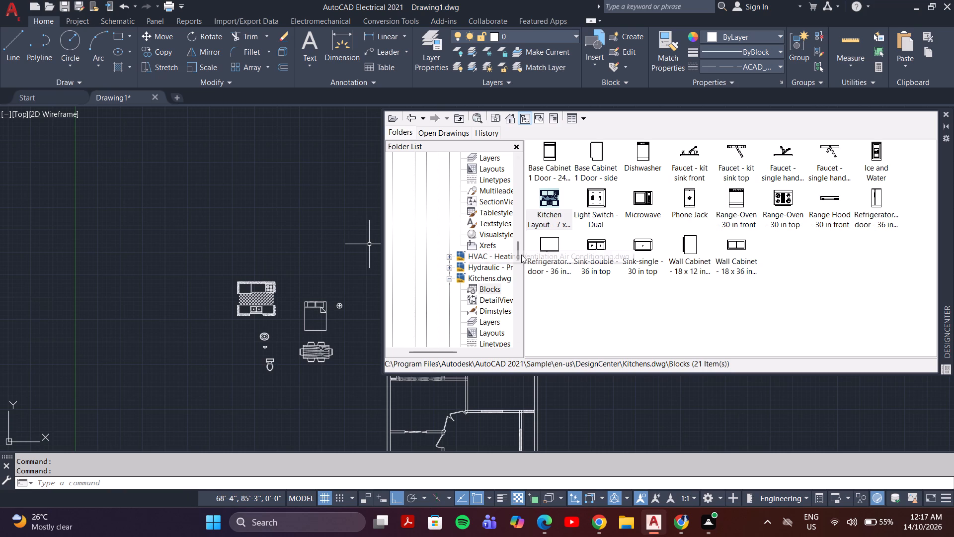
Insert the Chair - Rocking block from the Home - Space Planner blocks above the kitchen layout and close DesignCenter.
scroll(473, 284, up, 4)
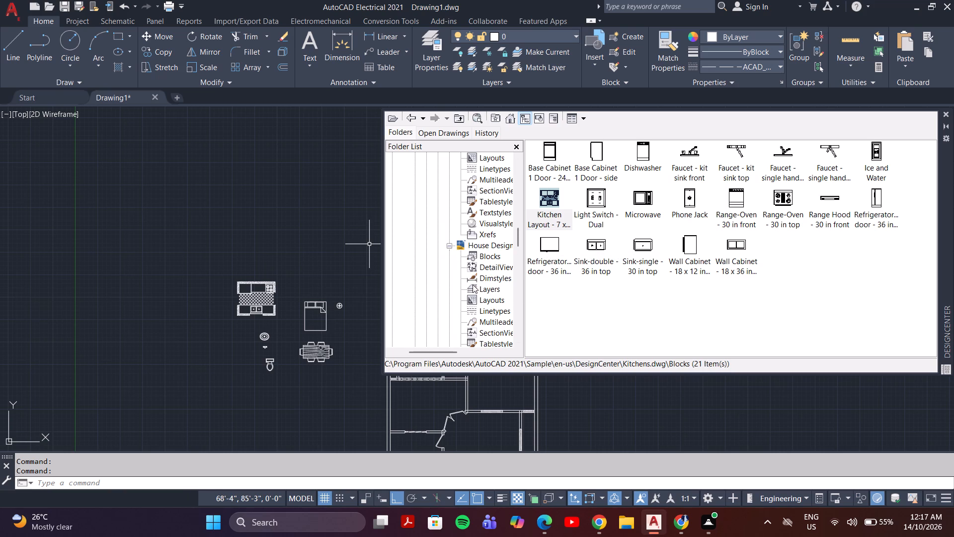
click(481, 255)
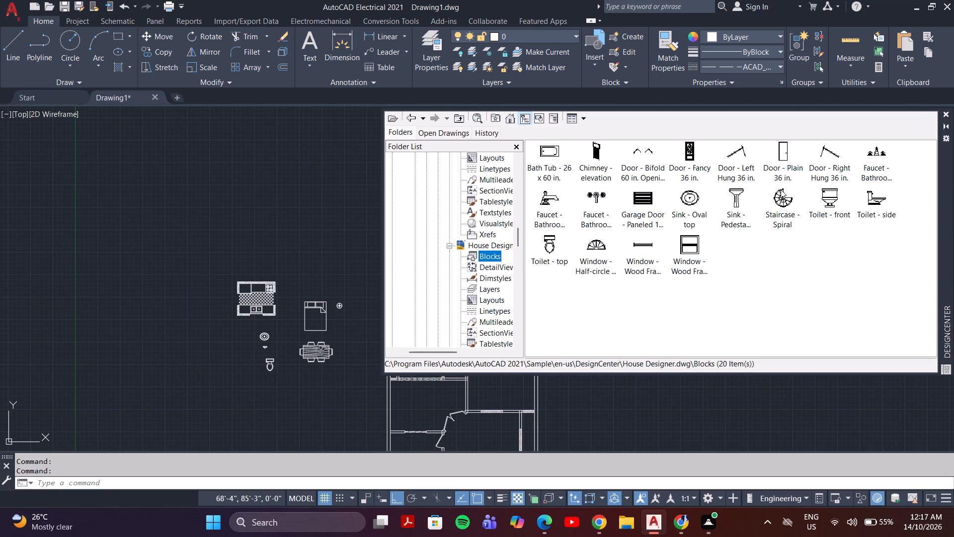
scroll(467, 242, up, 4)
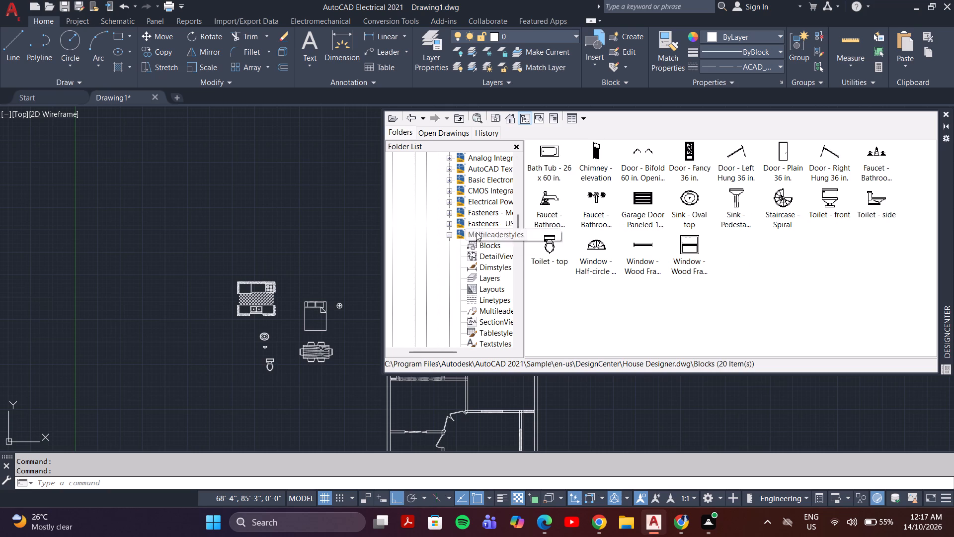
click(481, 244)
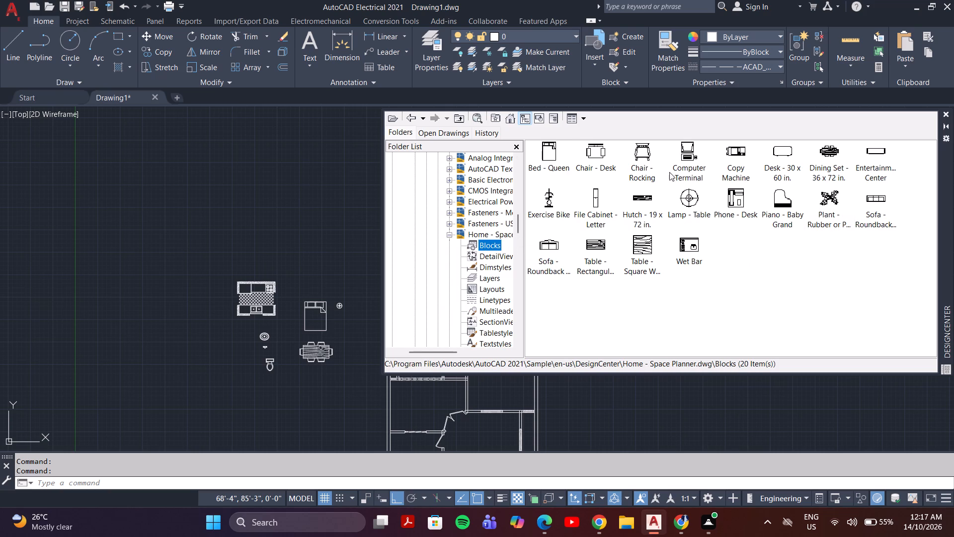
drag(647, 151, 286, 261)
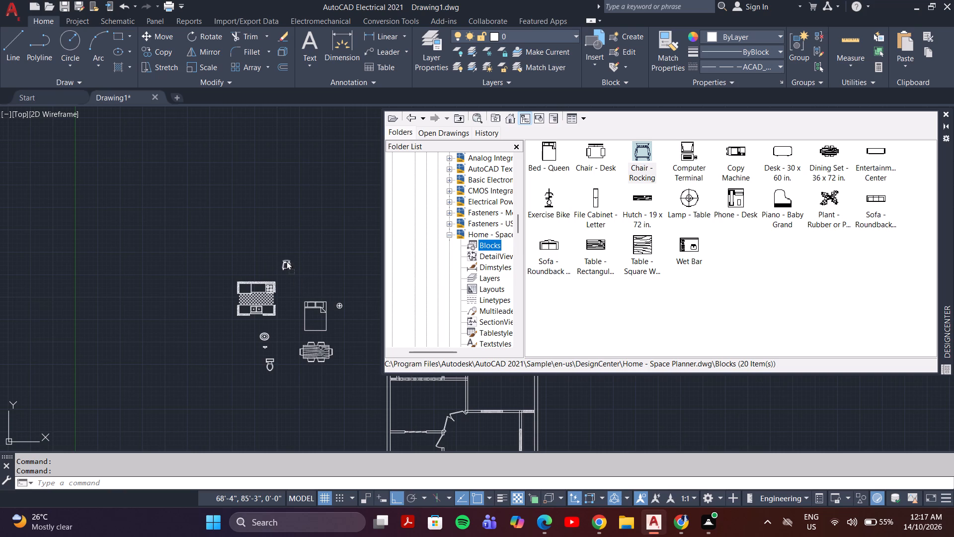
drag(286, 261, 285, 260)
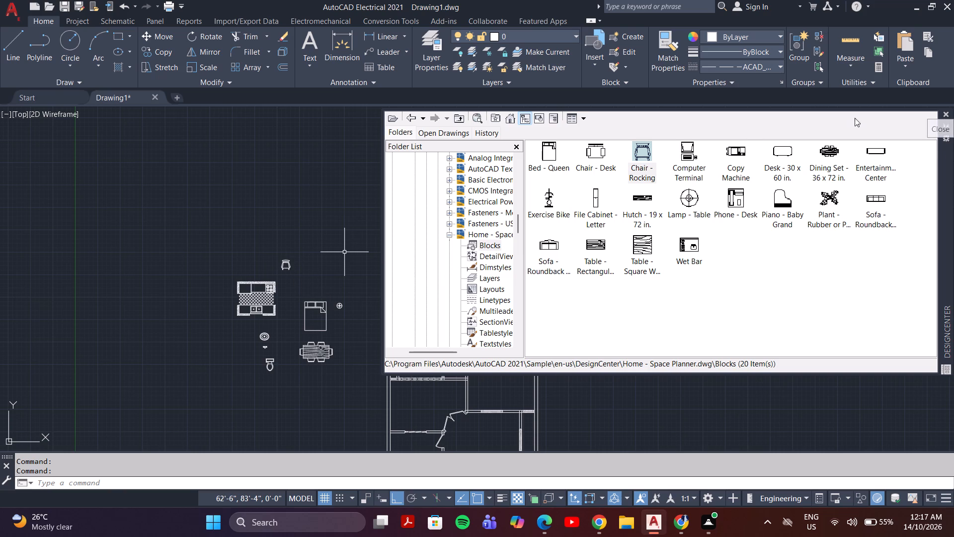
click(946, 111)
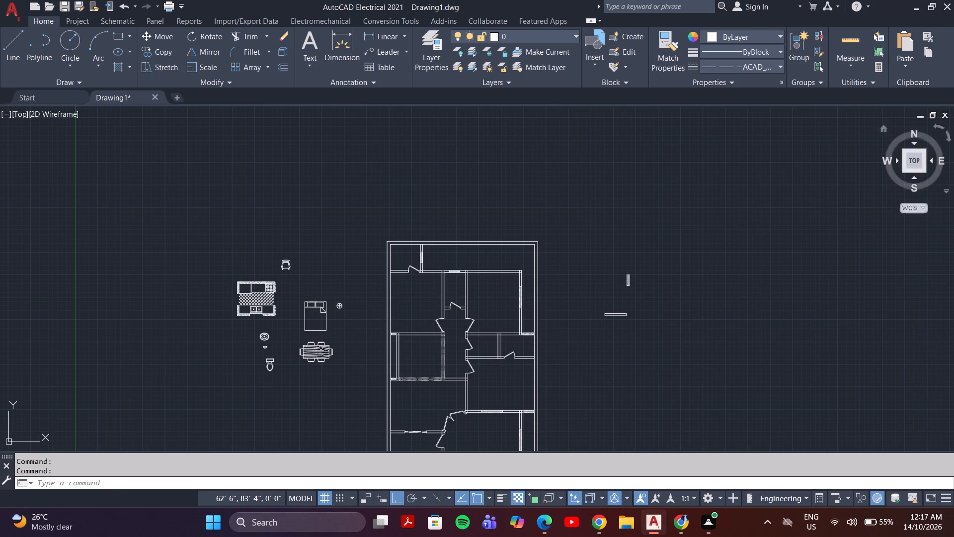
Move the queen bed from beside the floor plan toward the upper-left room of the house.
scroll(295, 327, up, 2)
click(380, 243)
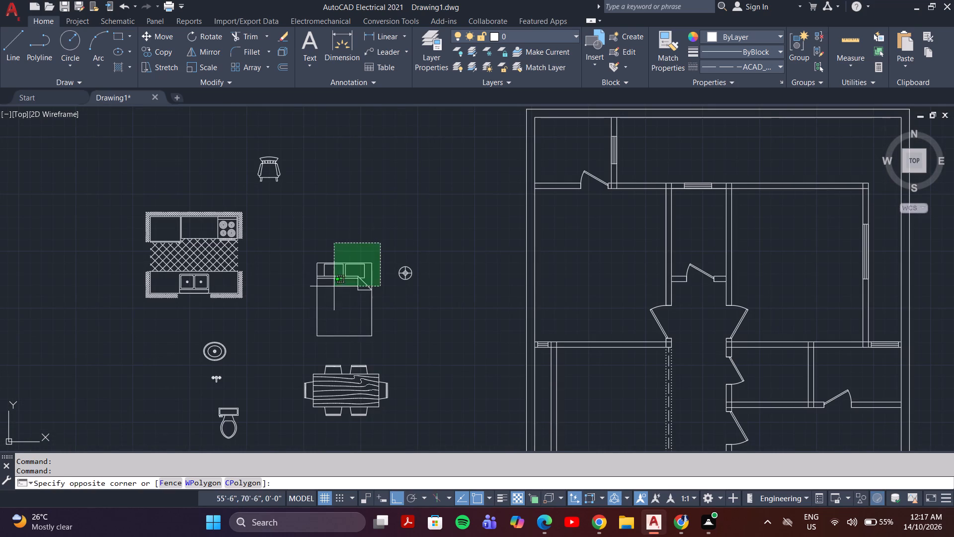
click(305, 339)
key(m)
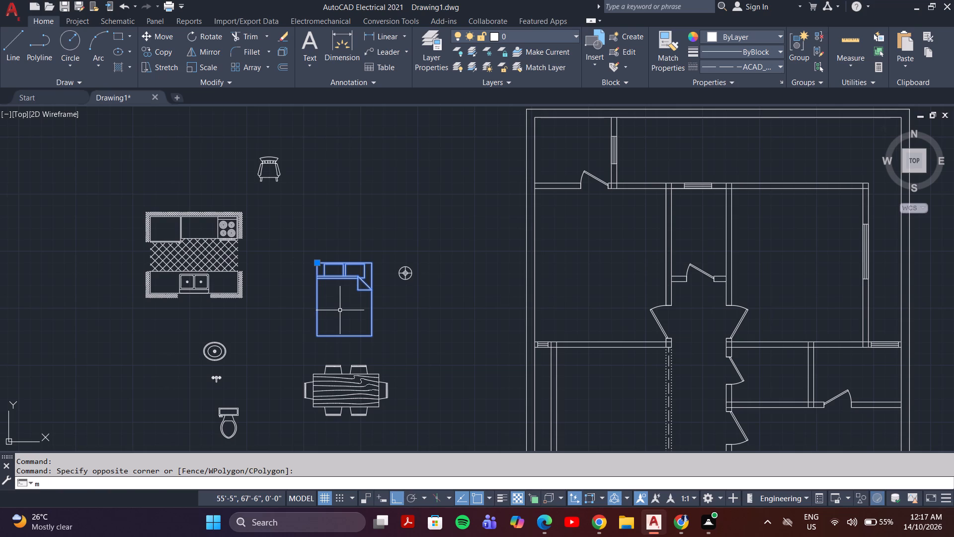
key(Return)
click(343, 272)
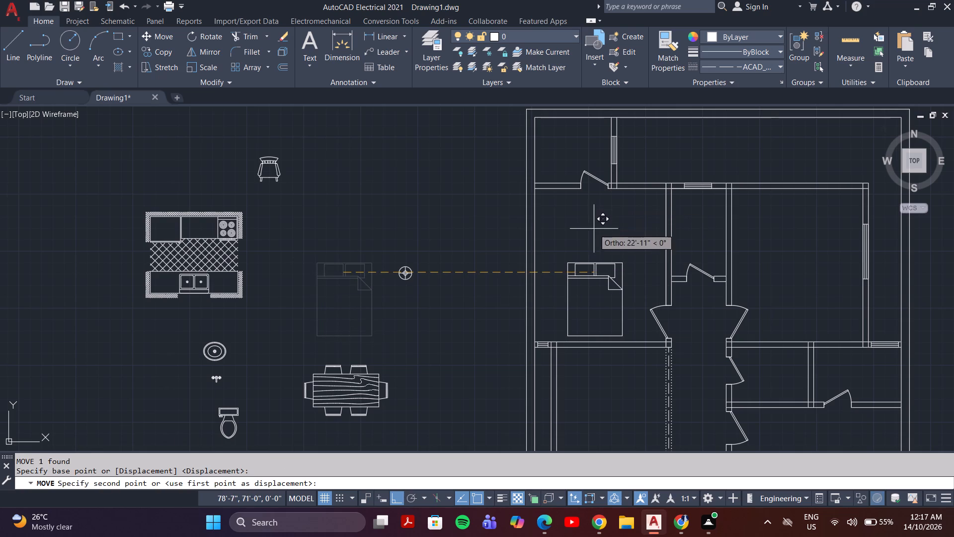
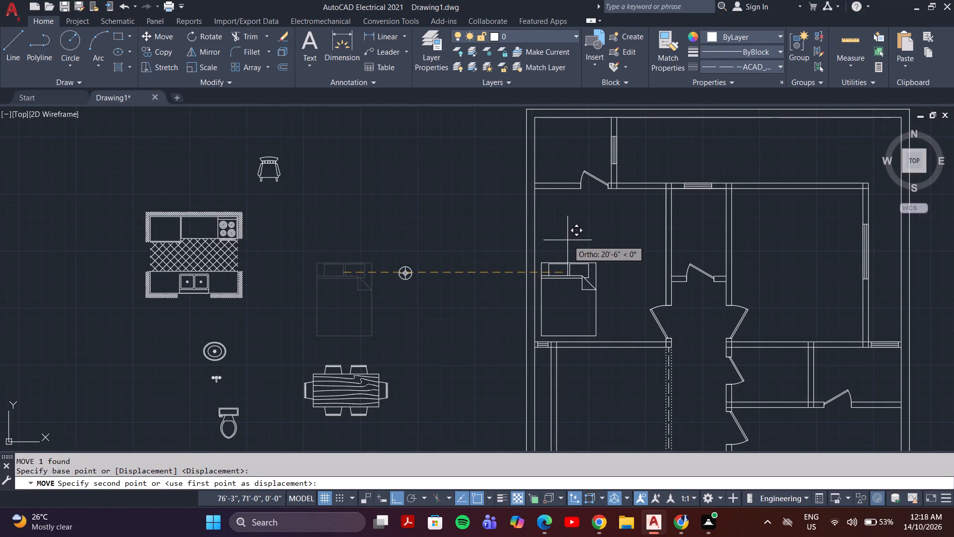
Place the queen bed being moved inside the upper-left bedroom, free of the orthogonal constraint.
key(F8)
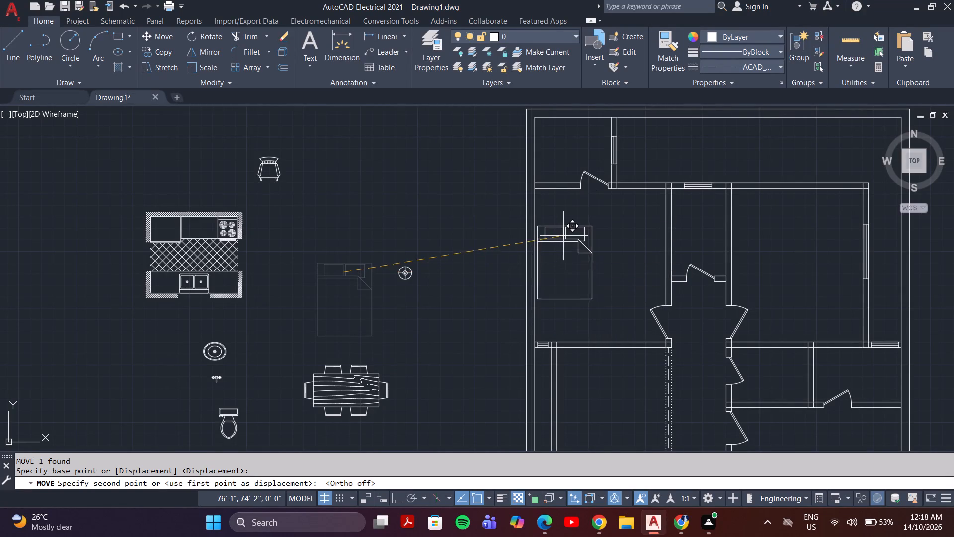
click(570, 234)
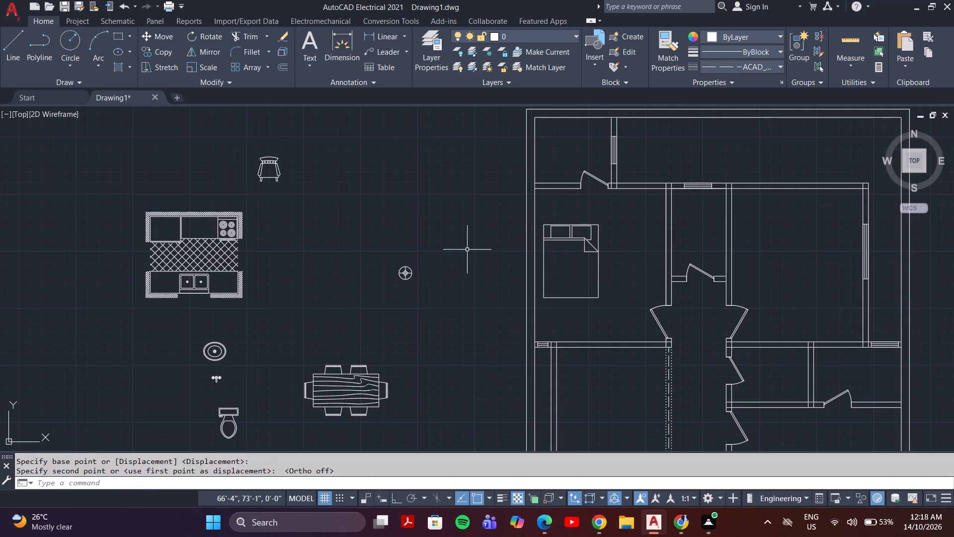
Copy the queen bed from the upper-left bedroom to the upper-right bedroom, with its headboard near the top wall.
click(596, 215)
click(572, 250)
text(co)
key(Return)
click(568, 243)
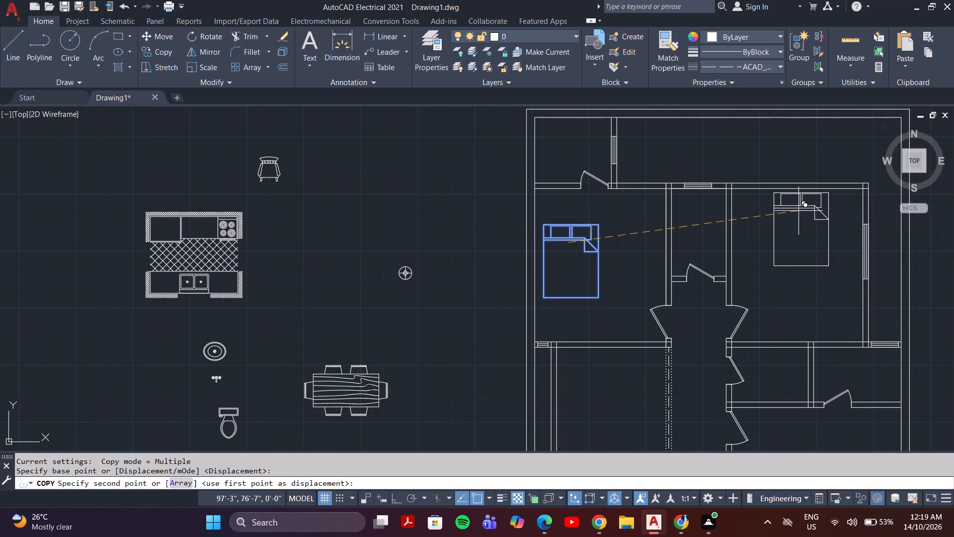
scroll(797, 211, up, 3)
click(801, 200)
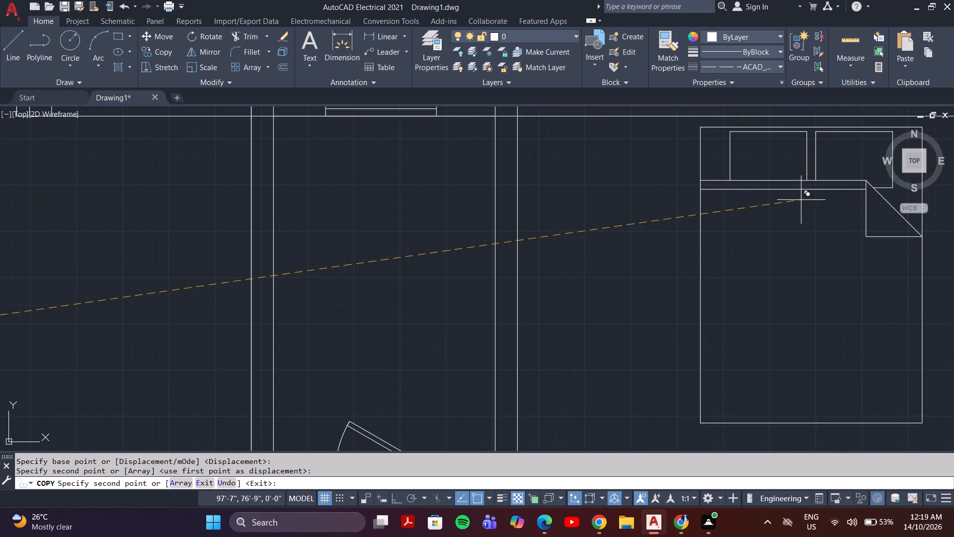
scroll(798, 209, down, 2)
key(Escape)
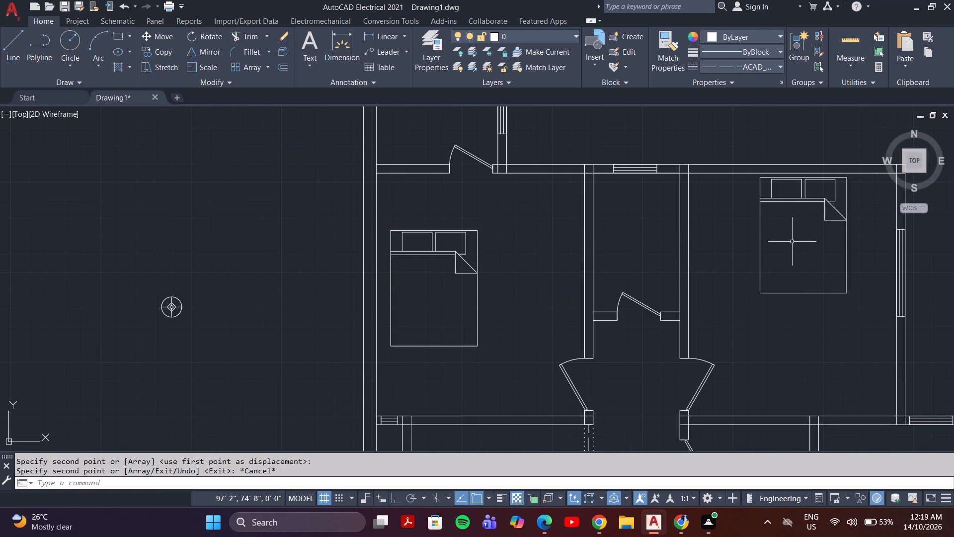
Rotate the upper-left bedroom's bed 90° counterclockwise about its lower-right corner so the pillows face the outer left wall.
click(480, 218)
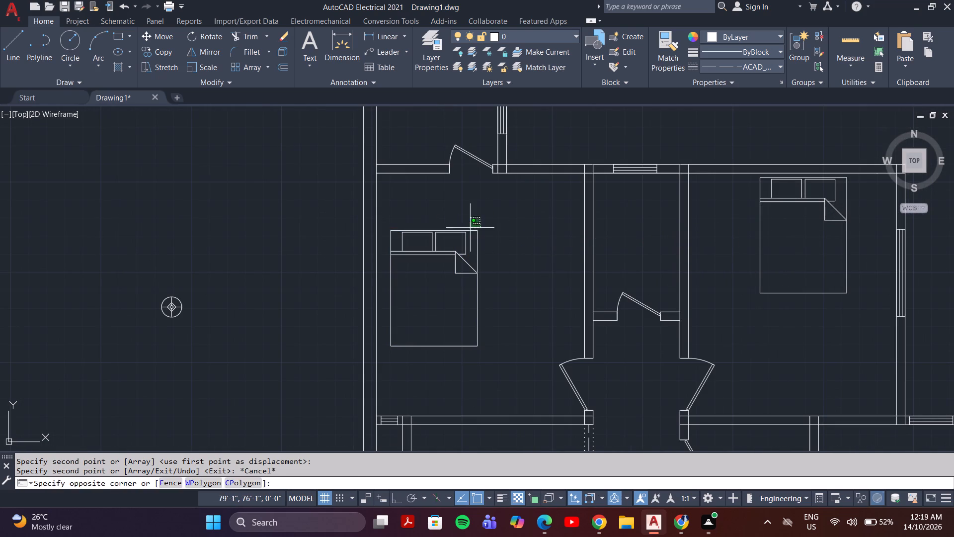
click(441, 273)
text(ro)
key(Return)
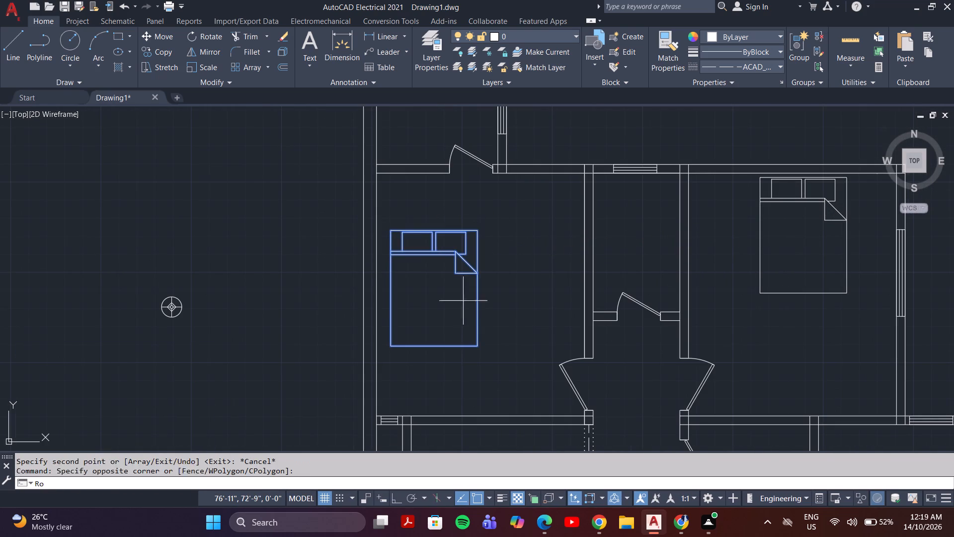
click(479, 343)
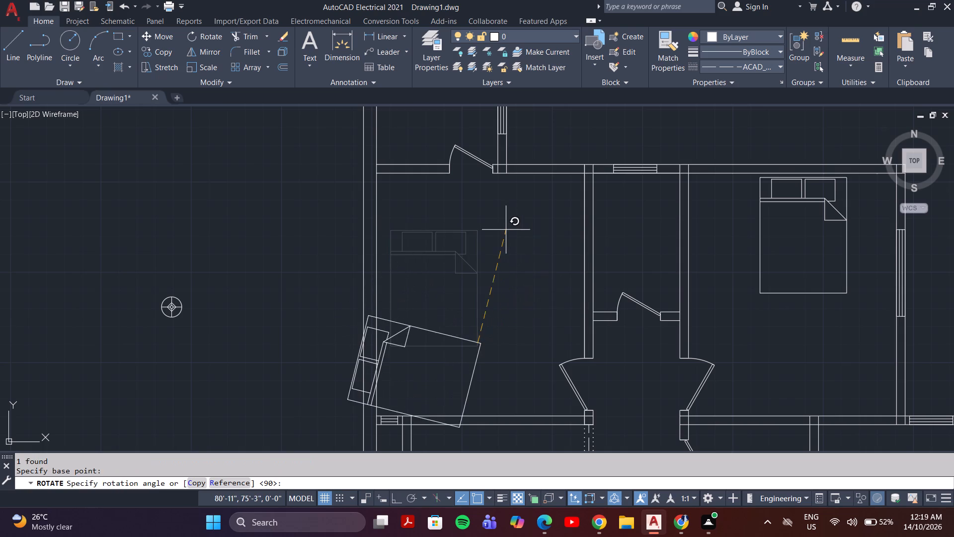
key(F8)
click(485, 238)
Move the rotated bed up inside the upper-left bedroom, with its headboard just off the left wall.
click(473, 293)
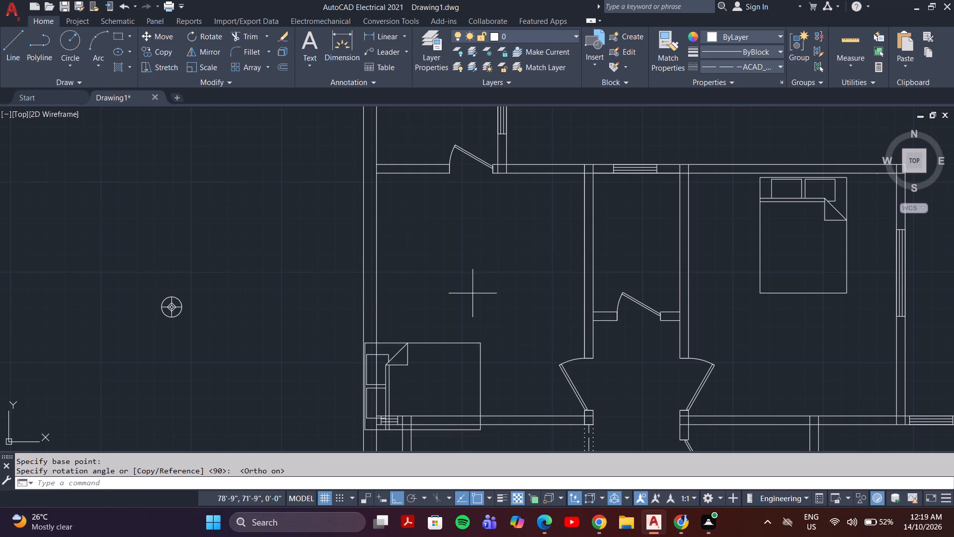
click(422, 376)
key(m)
key(Return)
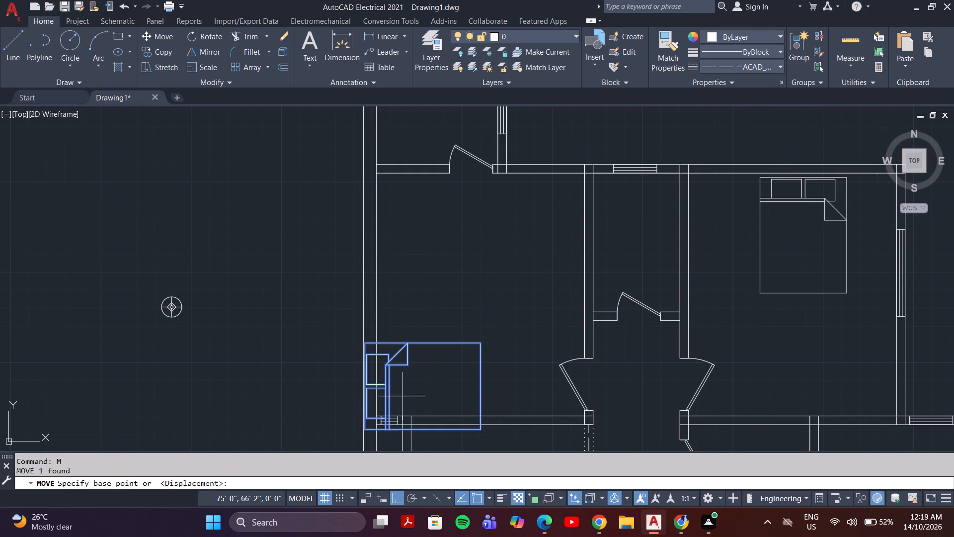
click(387, 386)
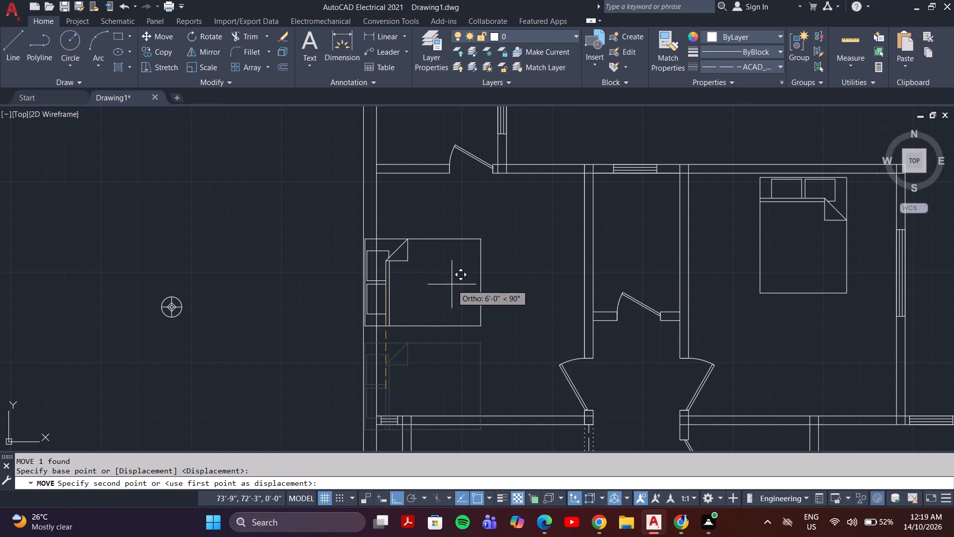
key(F8)
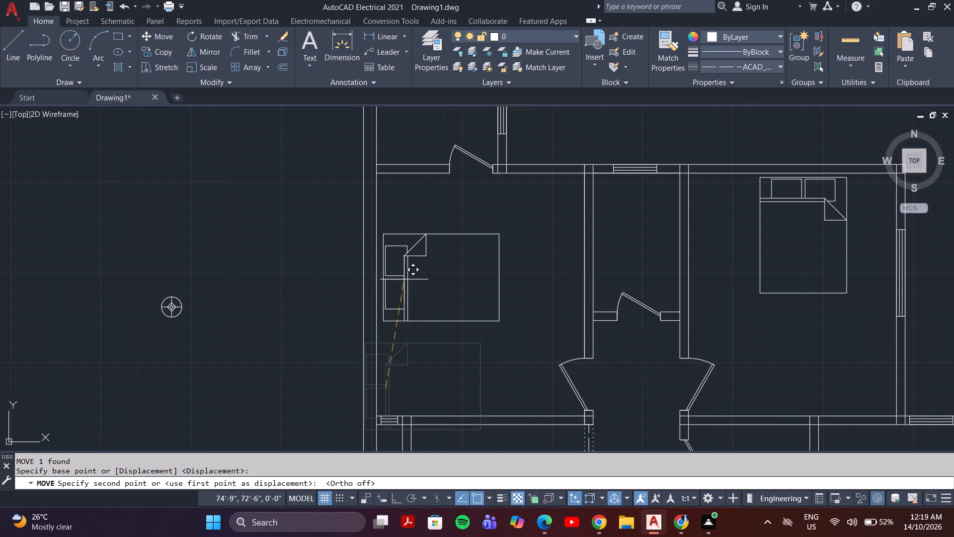
click(404, 279)
Move the round symbol with the diamond centre by its centre into the upper-left bedroom, just above the bed's headboard end.
scroll(581, 269, down, 1)
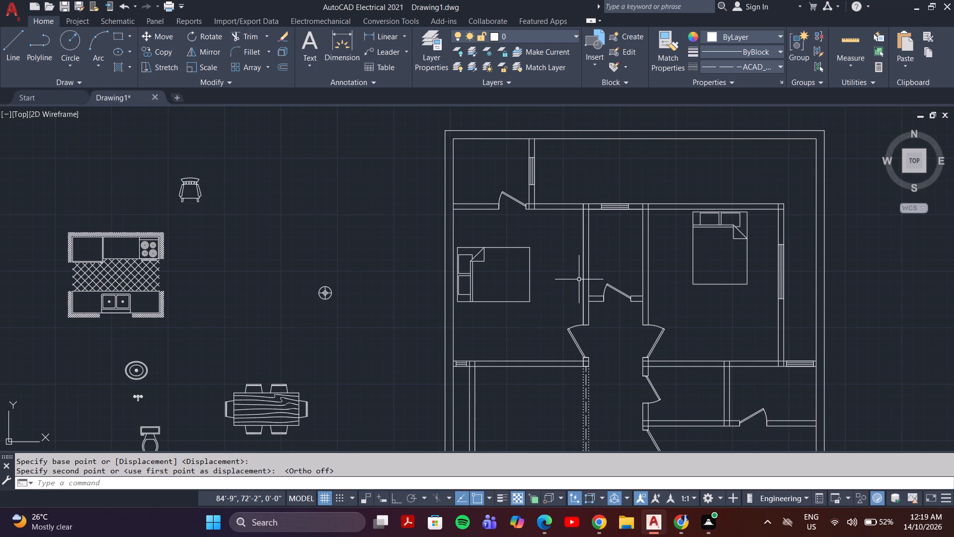
middle_drag(215, 360, 273, 329)
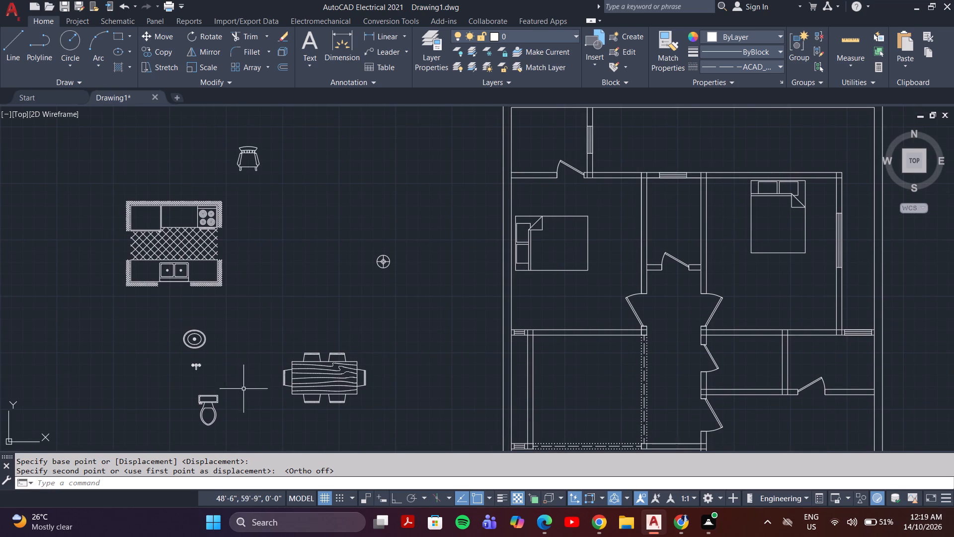
scroll(348, 261, up, 1)
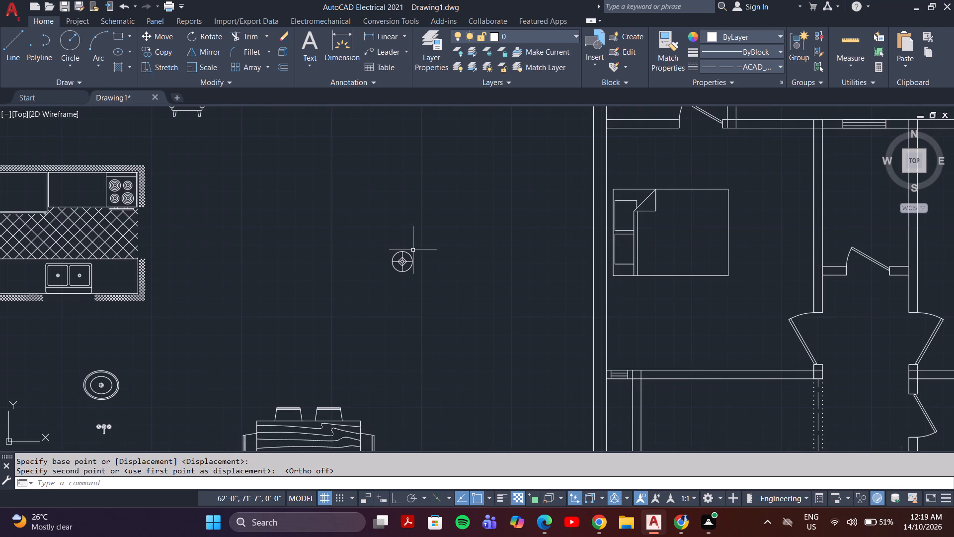
click(413, 250)
click(382, 291)
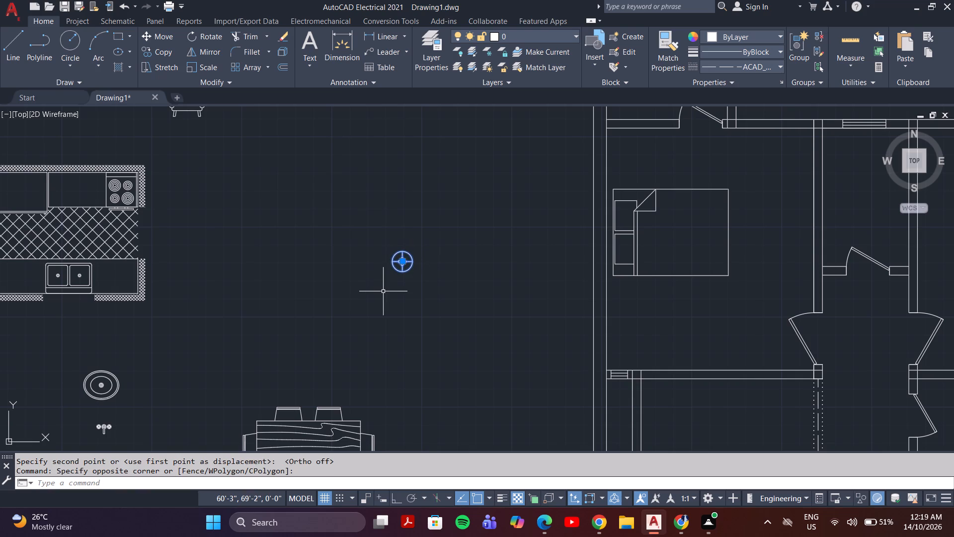
key(m)
key(Return)
scroll(414, 262, up, 3)
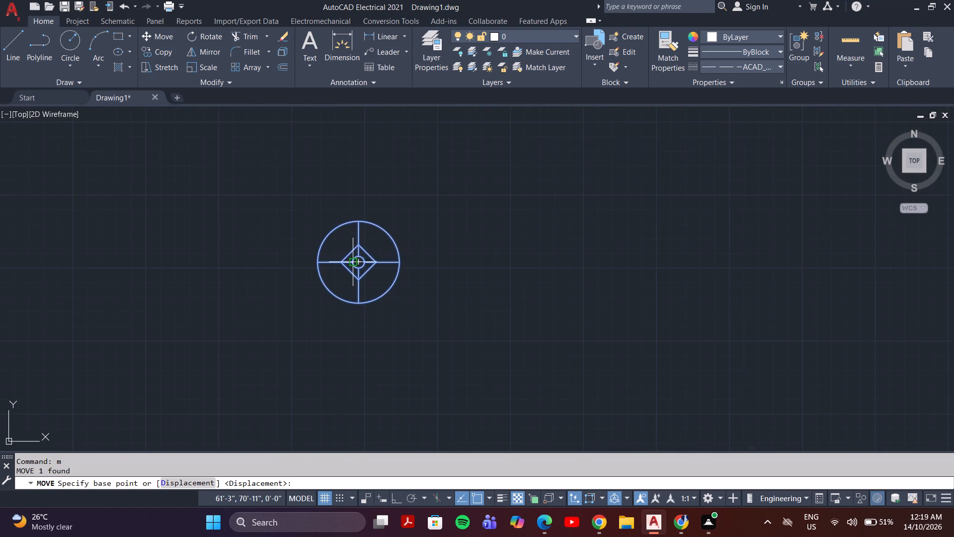
scroll(353, 261, up, 3)
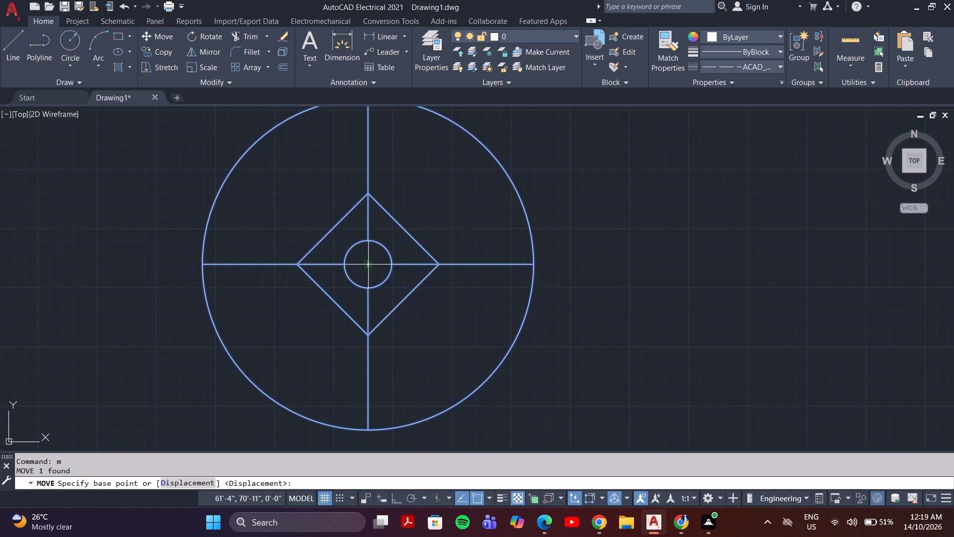
click(368, 261)
scroll(484, 261, down, 5)
middle_drag(610, 263, 529, 396)
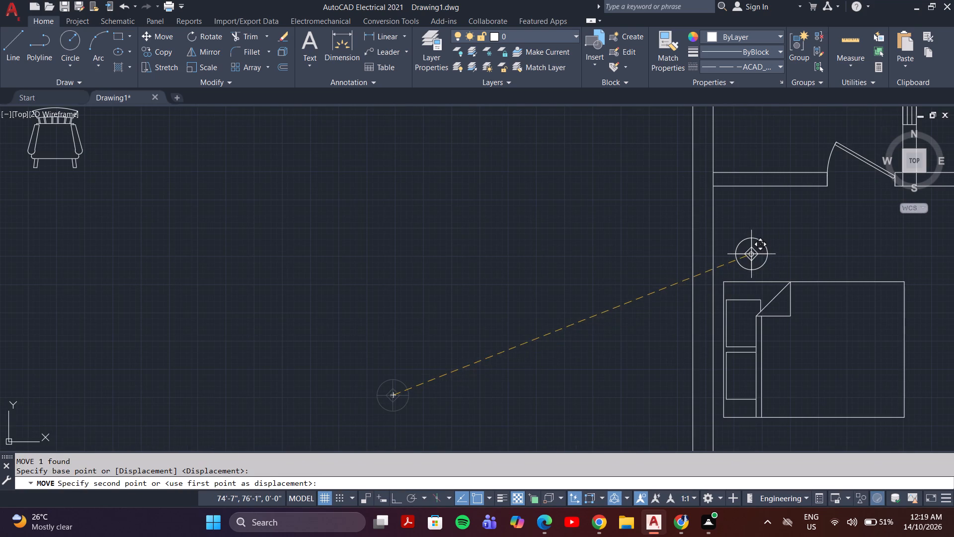
click(749, 245)
Copy the round symbol from its centre to the upper-right bedroom, left of the bed's headboard.
click(766, 238)
click(743, 255)
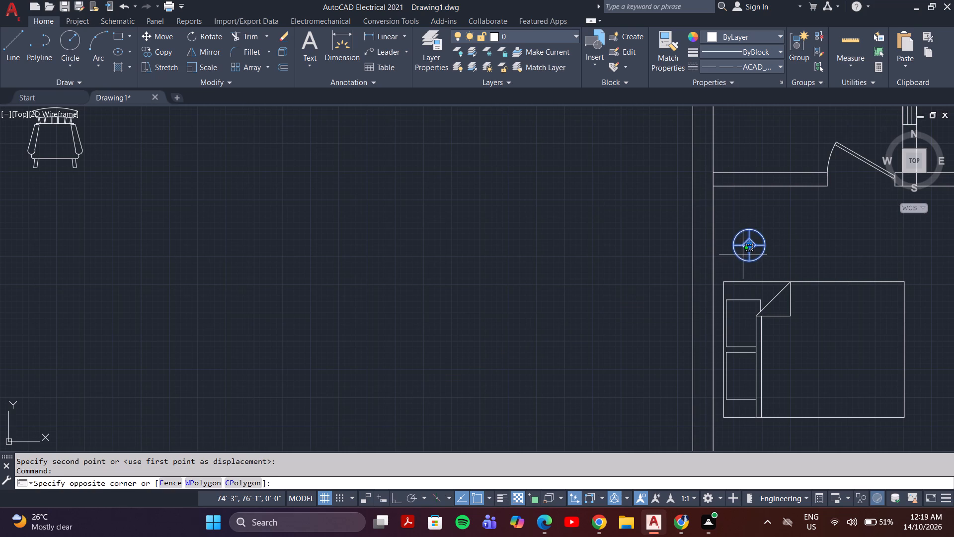
text(co)
key(Return)
scroll(746, 251, up, 2)
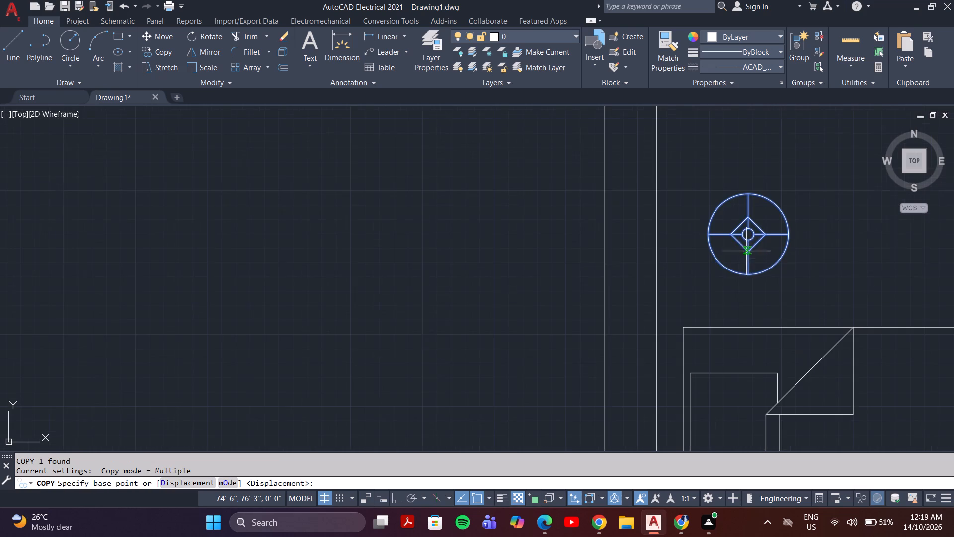
click(749, 233)
scroll(754, 240, down, 4)
middle_drag(808, 244, 601, 274)
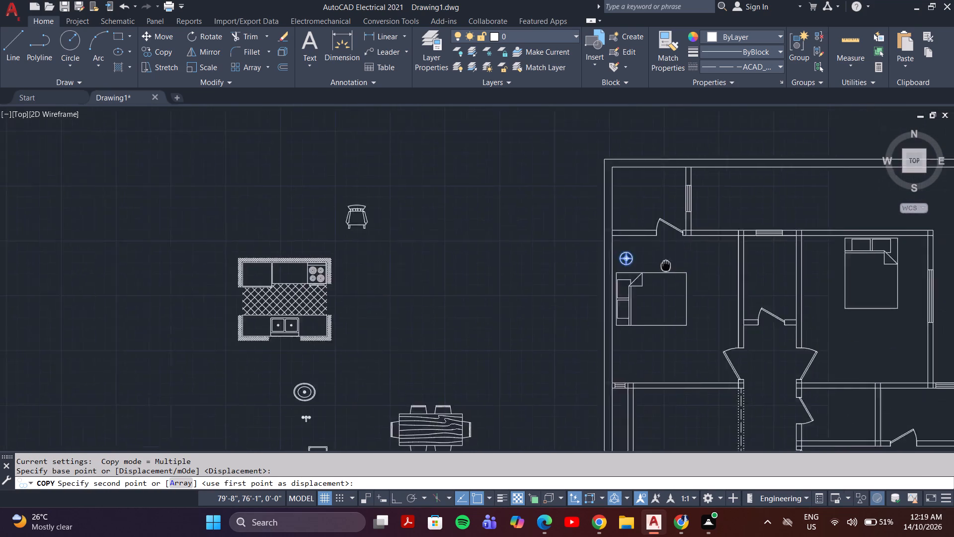
middle_drag(601, 274, 352, 311)
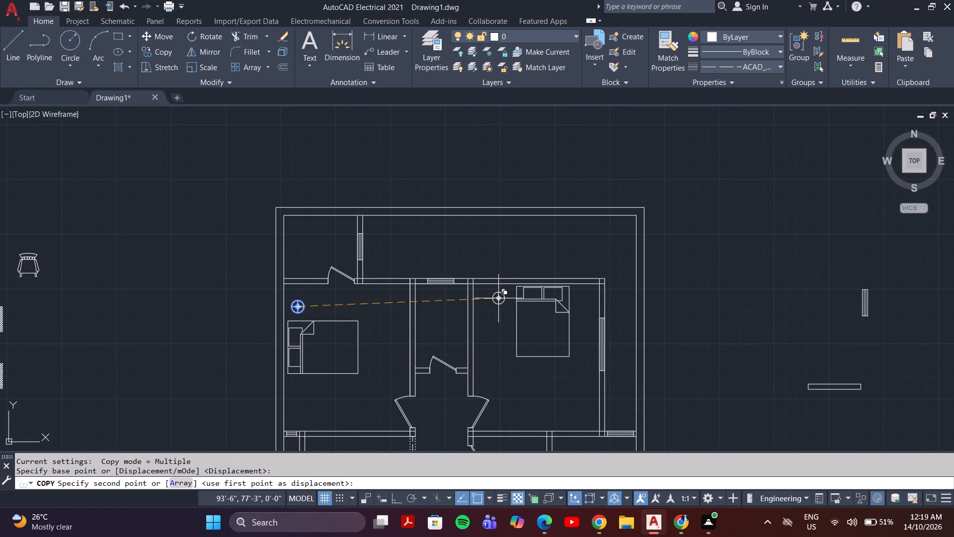
click(501, 297)
middle_drag(449, 333, 458, 267)
key(Escape)
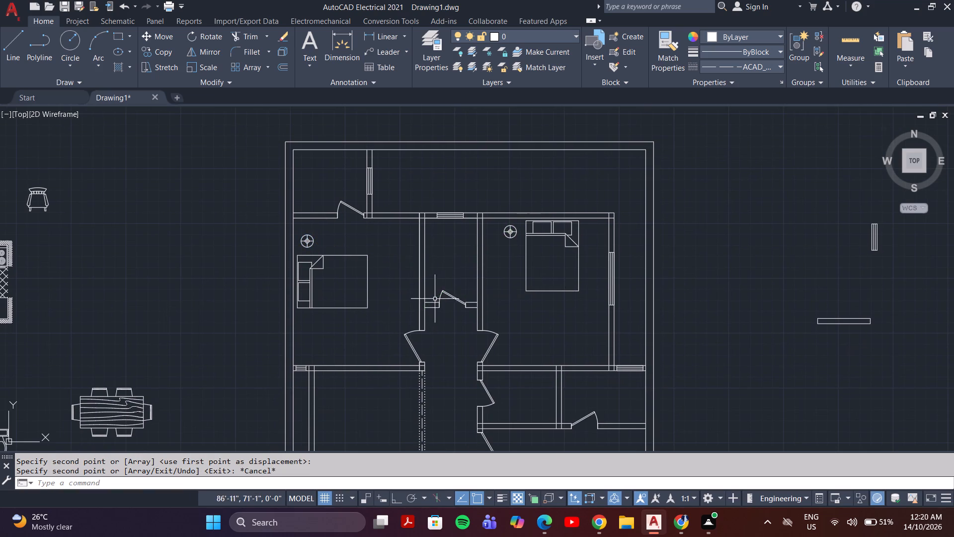
Move the six-chair dining set from beside the plan into the room directly below the dotted-line enclosure.
middle_drag(413, 303, 442, 289)
middle_drag(331, 306, 403, 321)
middle_drag(222, 289, 300, 220)
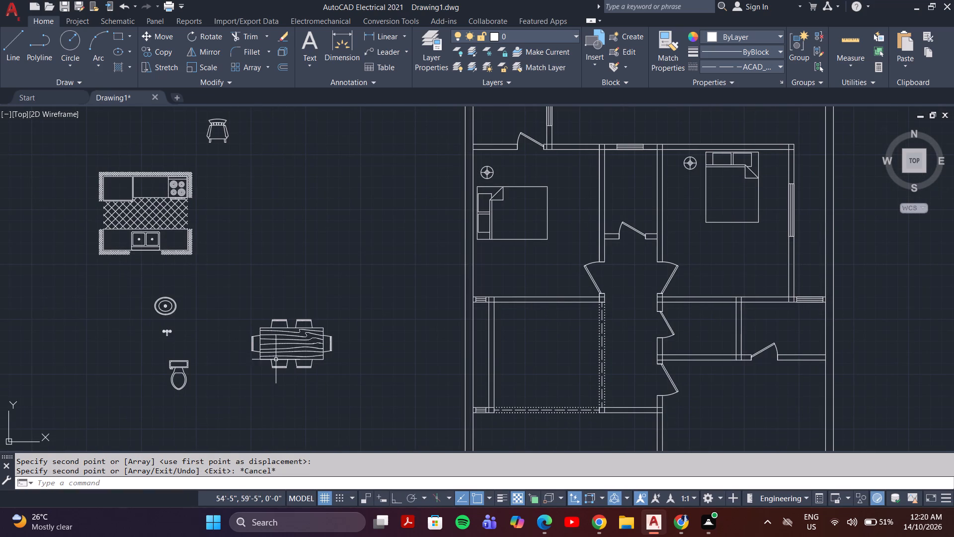
click(284, 347)
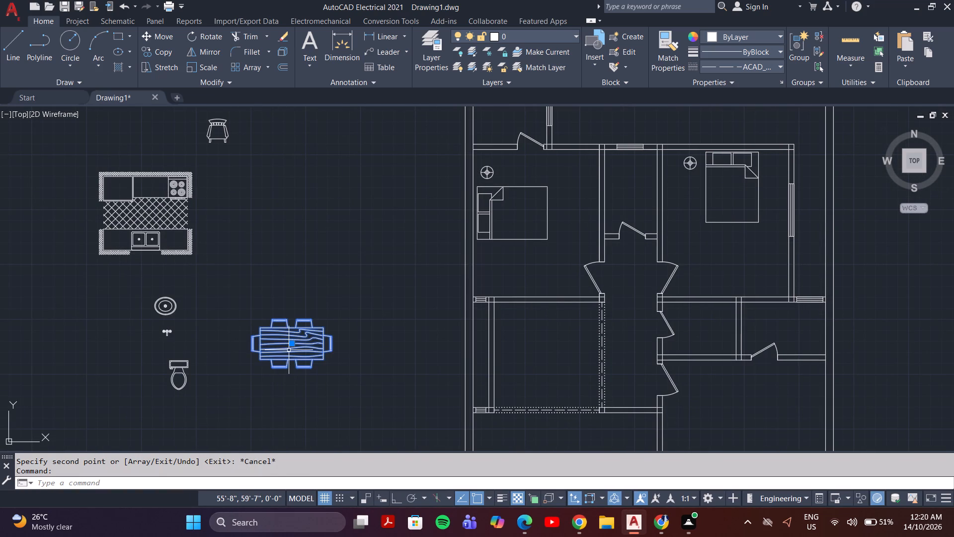
key(m)
key(Return)
click(282, 345)
middle_drag(423, 318, 405, 255)
scroll(401, 252, up, 1)
middle_drag(555, 350, 529, 234)
scroll(529, 239, down, 3)
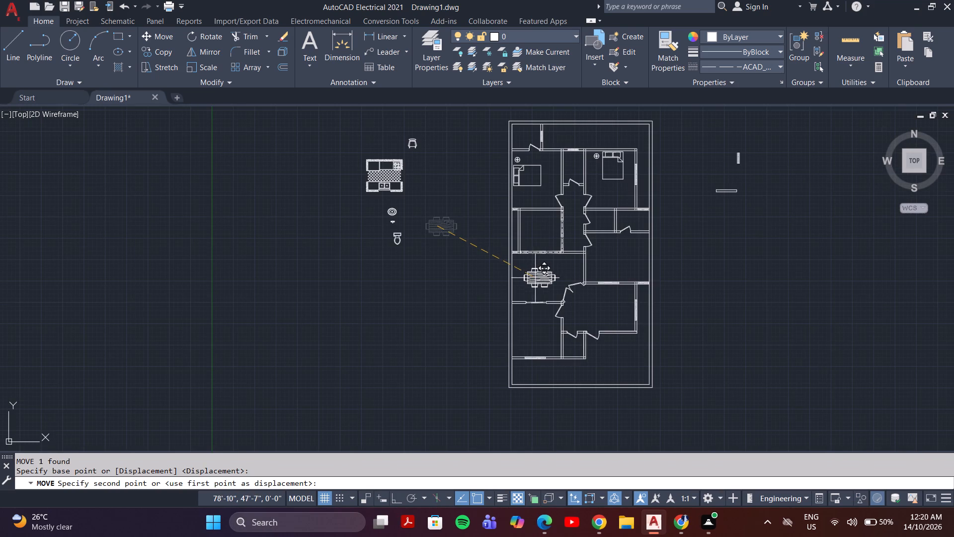
click(537, 275)
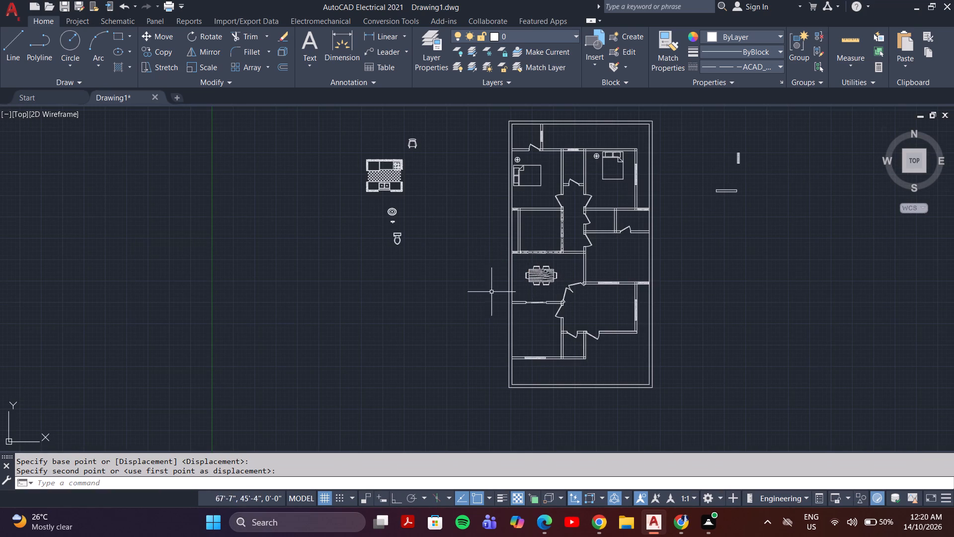
Move the toilet from beside the plan into the small room between the two upper bedrooms, its tank below the window.
scroll(591, 352, up, 3)
scroll(591, 351, down, 2)
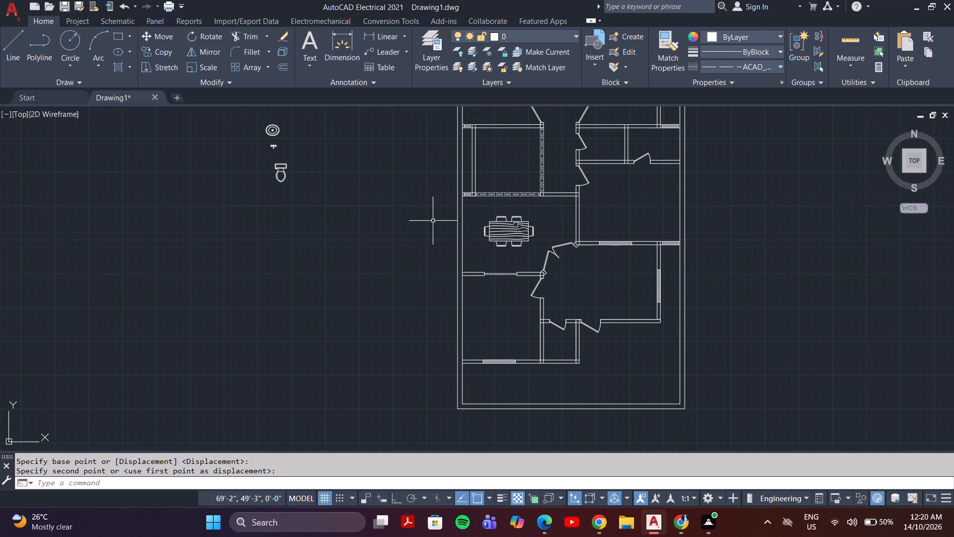
middle_drag(433, 219, 393, 373)
scroll(291, 302, up, 2)
middle_drag(252, 321, 332, 322)
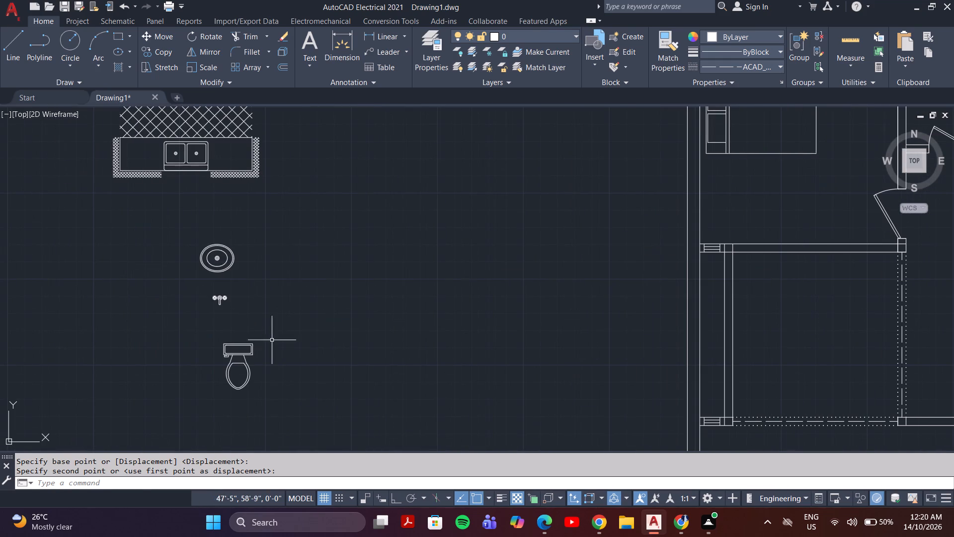
click(267, 335)
click(218, 385)
key(m)
key(Return)
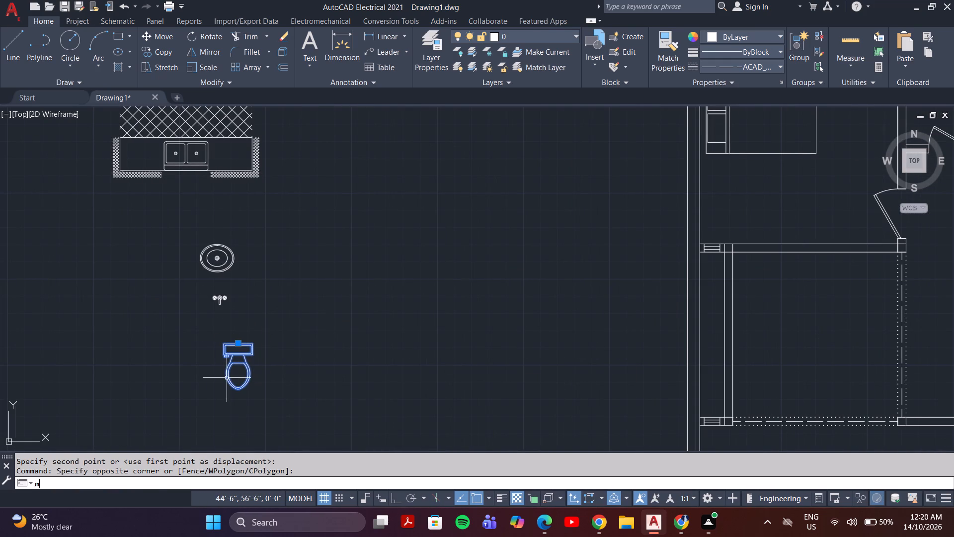
click(238, 351)
scroll(388, 339, down, 4)
scroll(520, 311, up, 2)
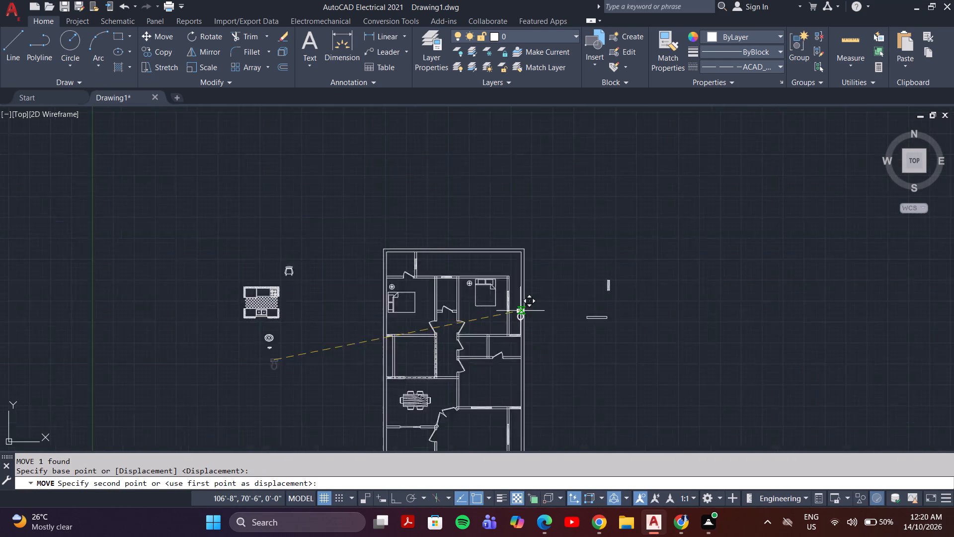
scroll(382, 307, up, 3)
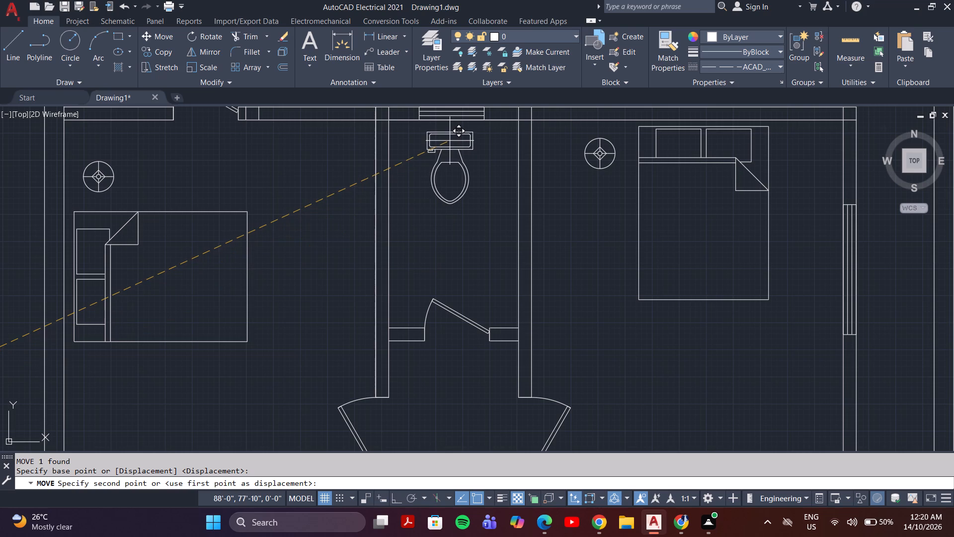
click(449, 134)
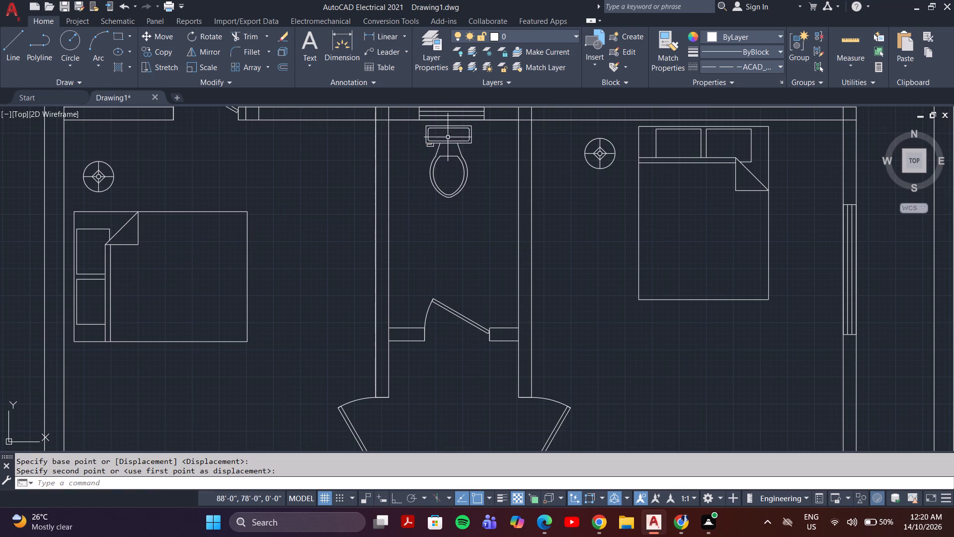
scroll(329, 262, down, 3)
scroll(349, 277, up, 2)
middle_drag(349, 277, 346, 372)
scroll(363, 287, up, 1)
middle_drag(366, 286, 367, 335)
scroll(367, 333, up, 2)
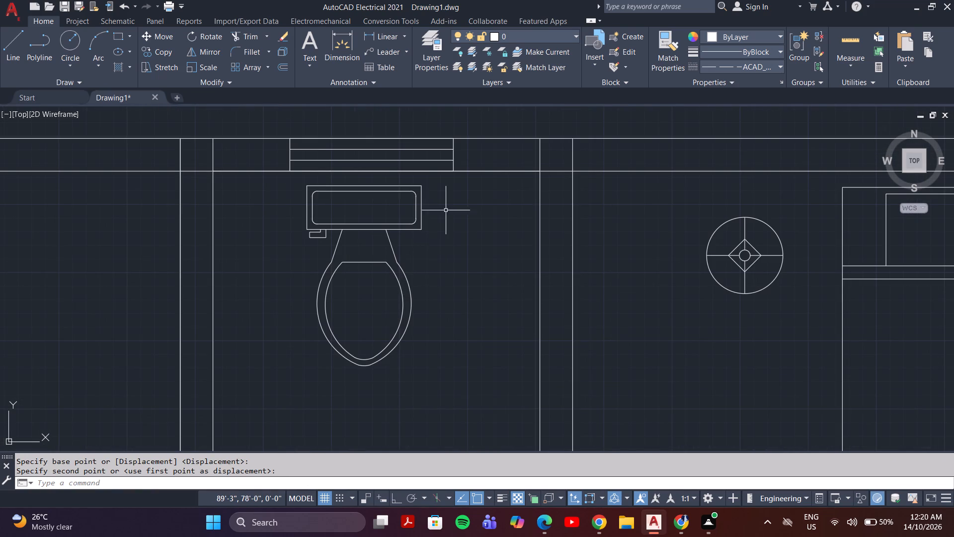
Copy the toilet from its tank in the upper bathroom to the small room at the bottom of the plan.
click(450, 193)
click(315, 322)
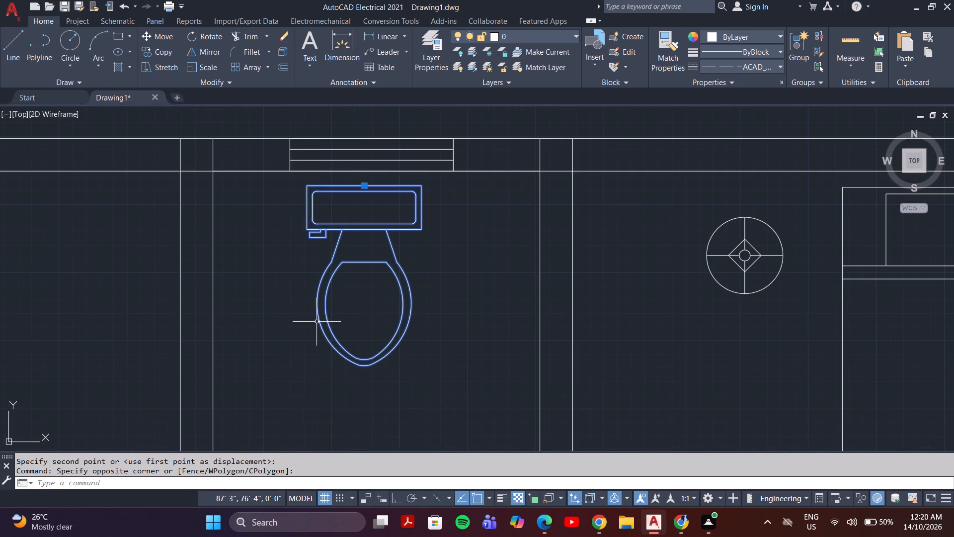
key(c)
key(o)
key(Return)
click(364, 216)
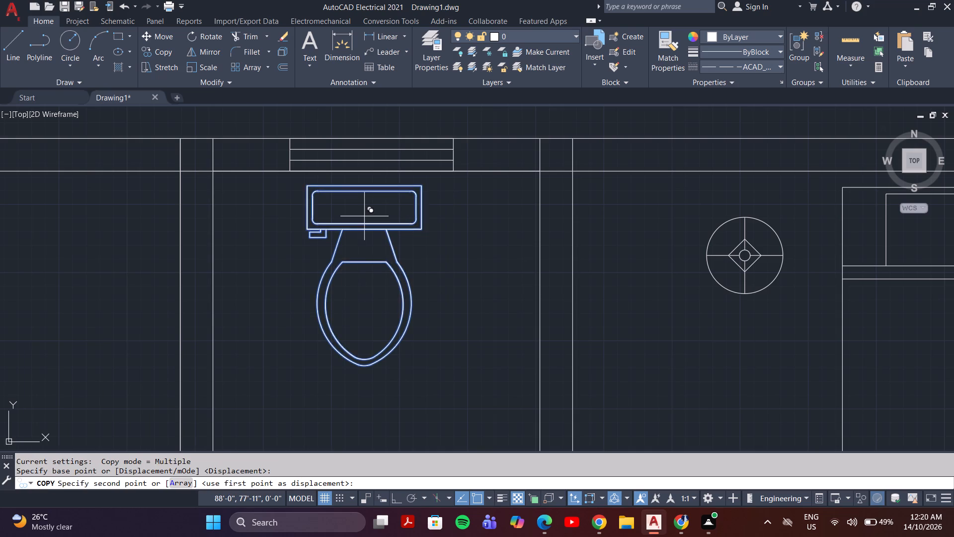
scroll(372, 405, down, 4)
middle_drag(372, 399, 418, 252)
scroll(421, 263, down, 3)
middle_drag(428, 365, 435, 266)
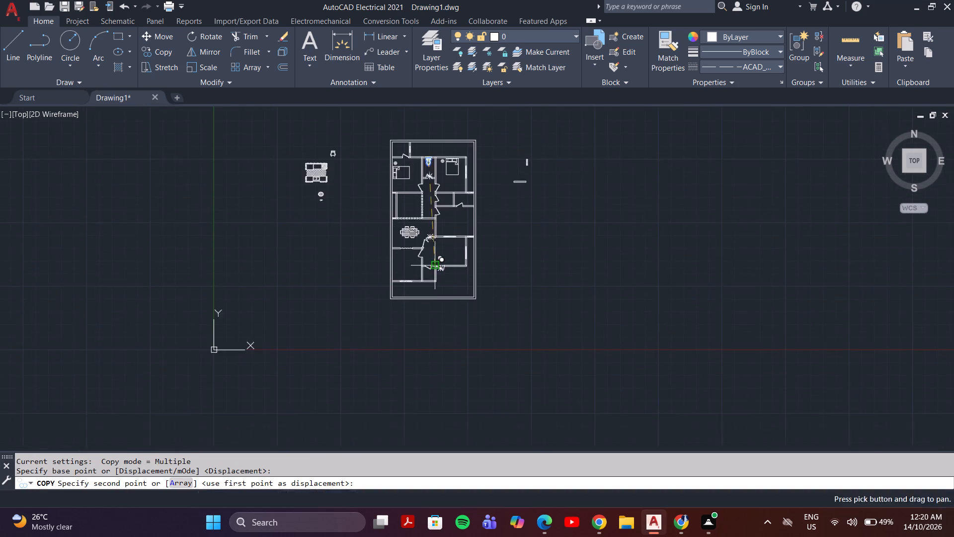
scroll(435, 266, up, 3)
scroll(397, 304, up, 3)
click(401, 274)
key(Escape)
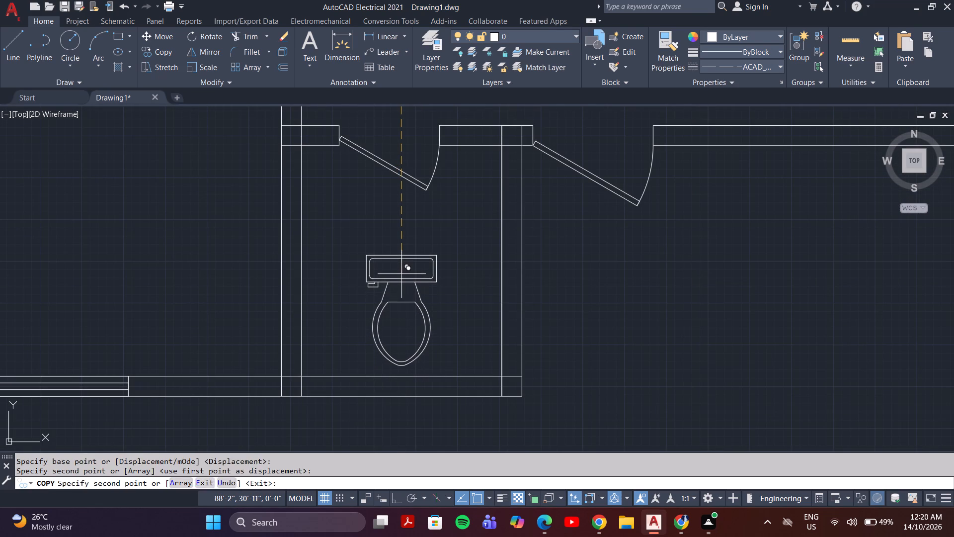
Rotate the copied toilet 180° about the upper-right corner area of its tank, with Ortho on.
click(431, 237)
click(402, 287)
text(ro)
key(Return)
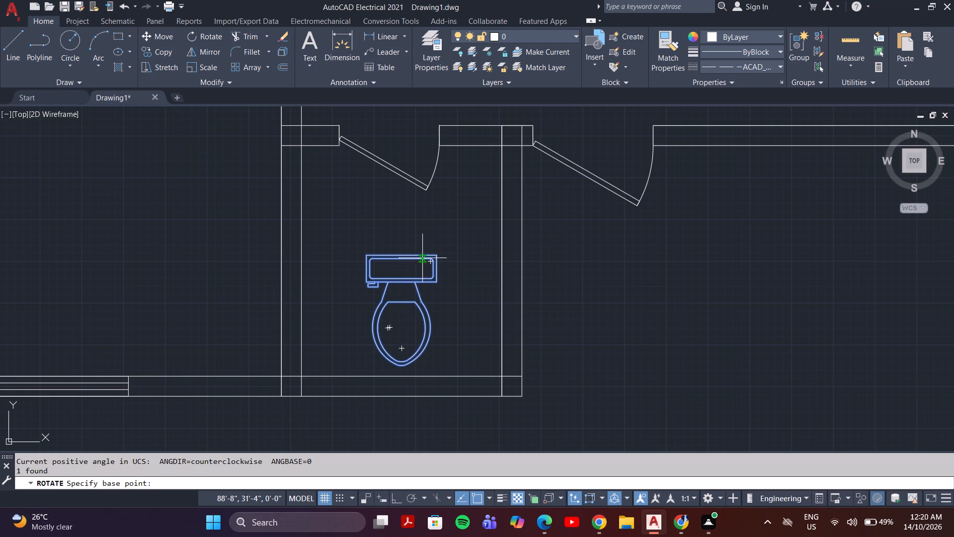
click(430, 260)
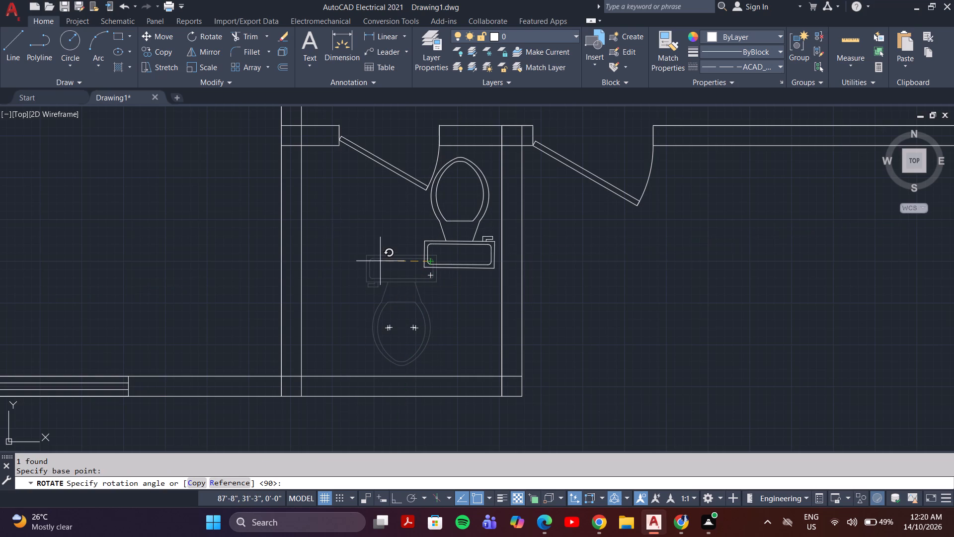
key(F8)
click(389, 253)
Move the rotated toilet so its tank sits just above the small room's bottom wall, midway between the side walls.
click(448, 222)
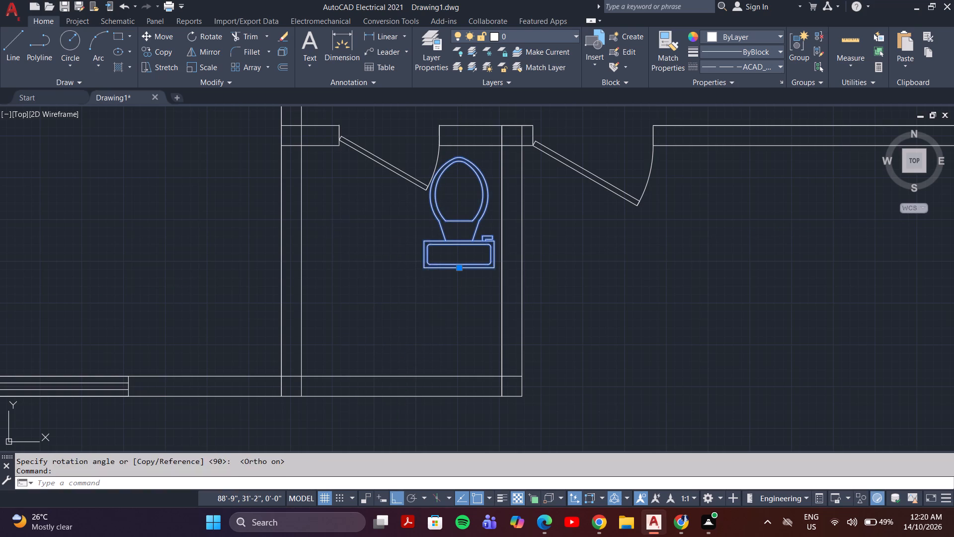
click(424, 266)
key(m)
key(Return)
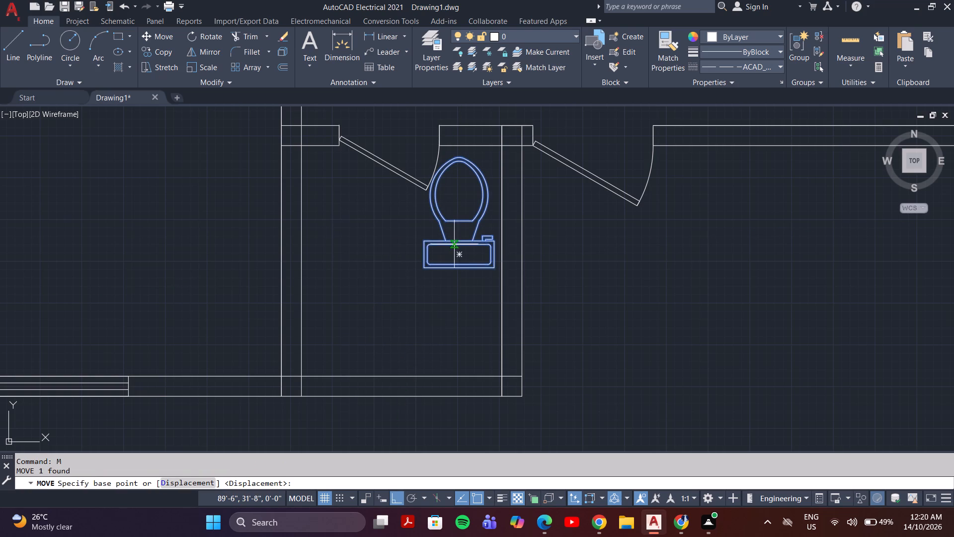
click(463, 228)
key(F8)
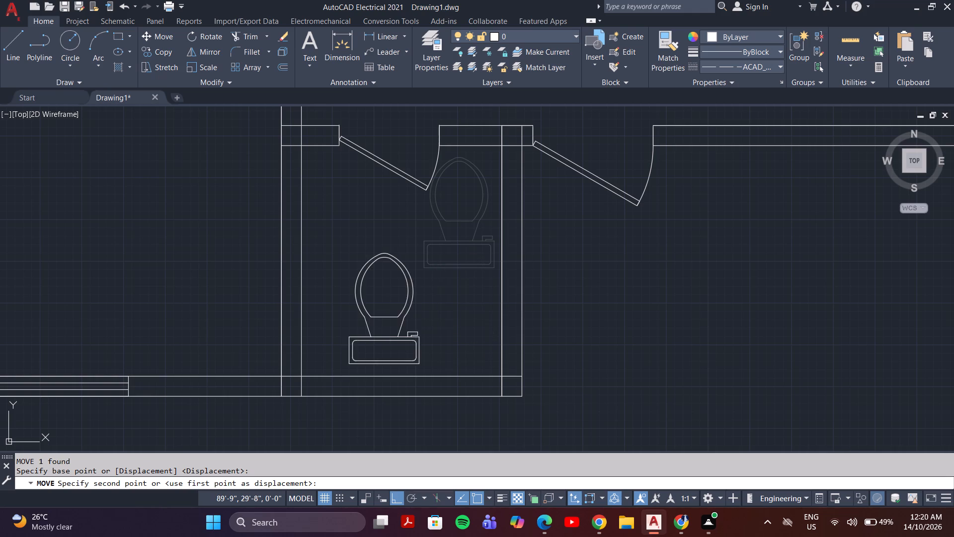
click(406, 329)
Move the oval washbasin by its centre from beside the plan into the upper bathroom, below the toilet along the left wall.
scroll(429, 283, down, 4)
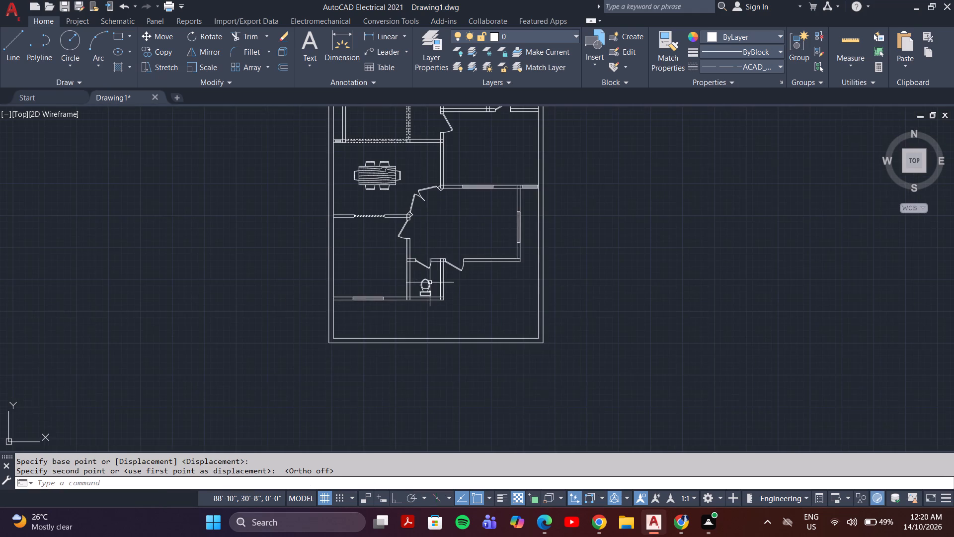
middle_drag(479, 299, 459, 416)
middle_drag(432, 270, 437, 424)
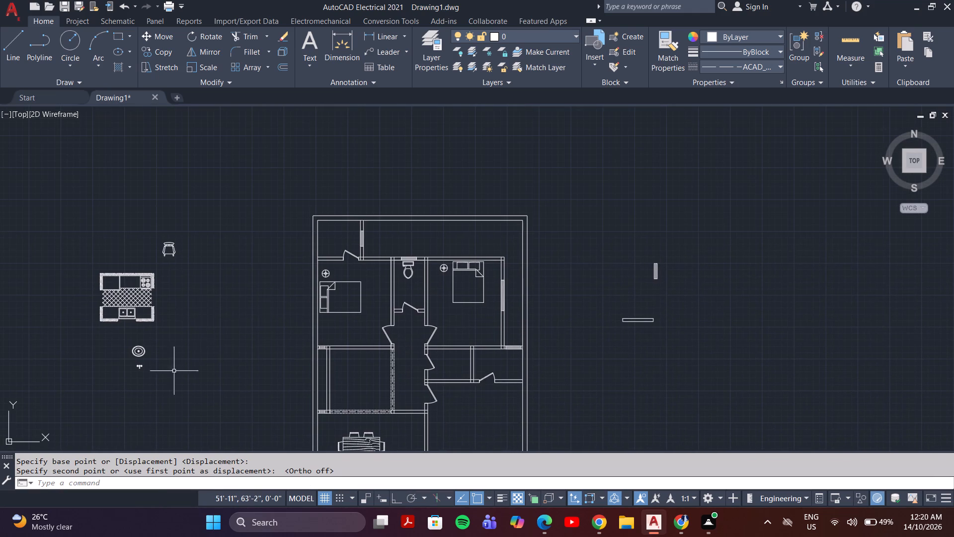
scroll(163, 381, up, 2)
middle_drag(159, 378, 304, 413)
click(256, 315)
click(225, 350)
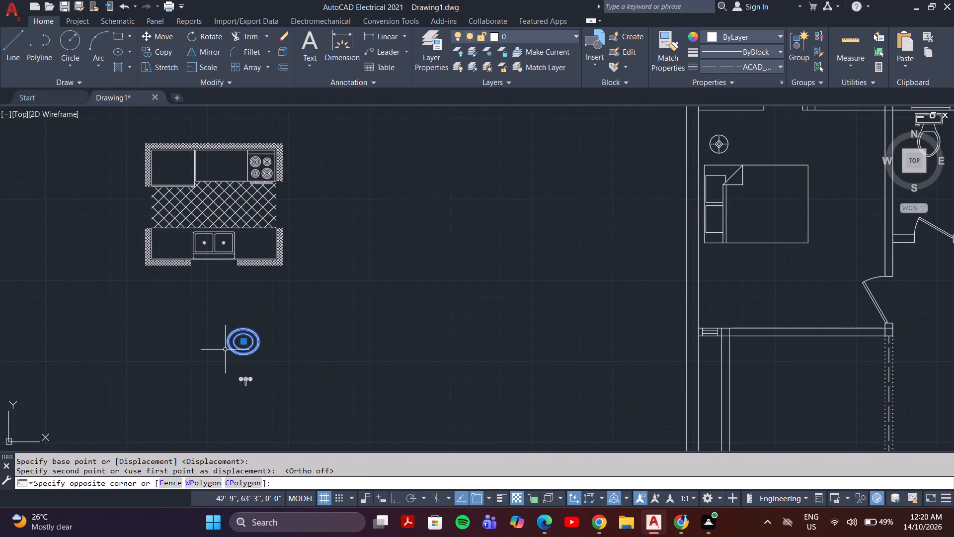
key(m)
key(Return)
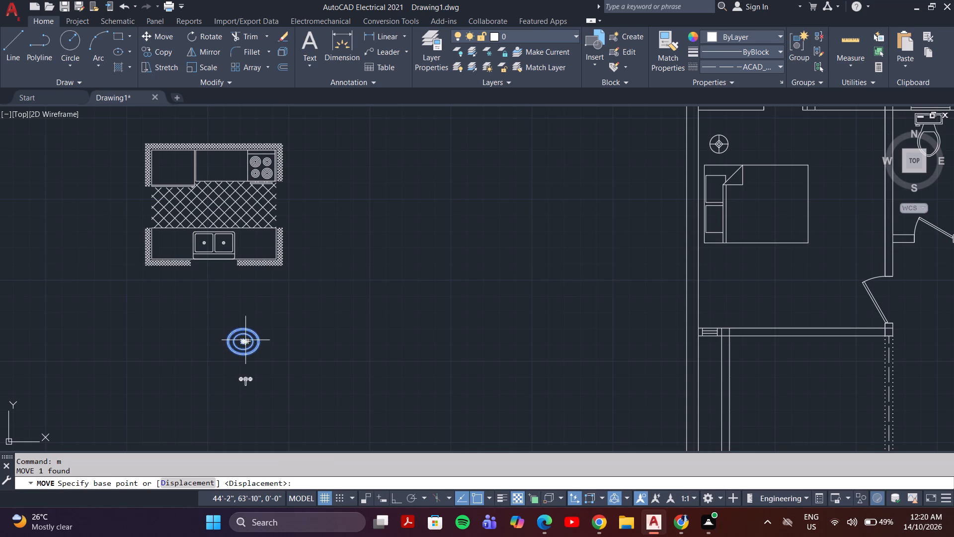
click(245, 340)
scroll(414, 281, down, 2)
middle_click(414, 281)
middle_drag(434, 280, 316, 406)
scroll(503, 395, up, 2)
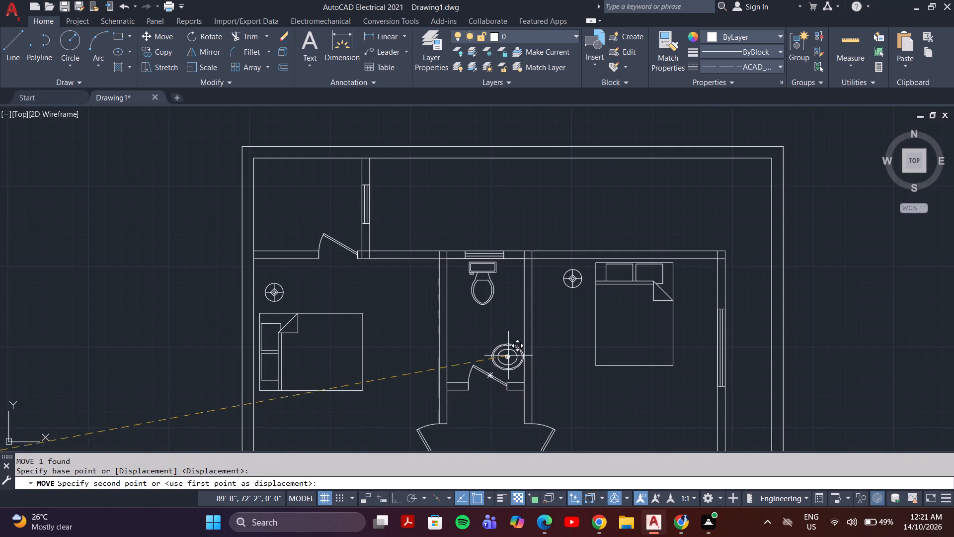
scroll(509, 352, up, 3)
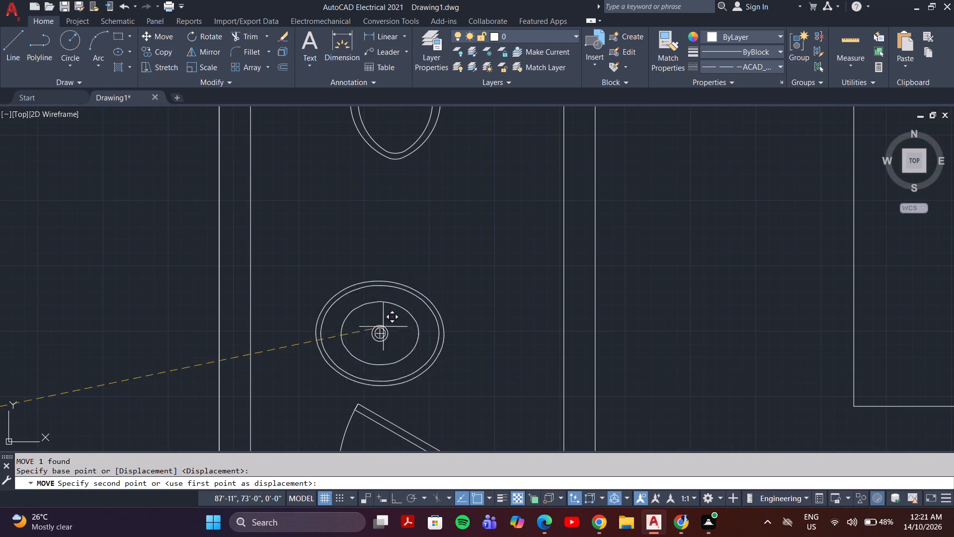
scroll(477, 174, down, 2)
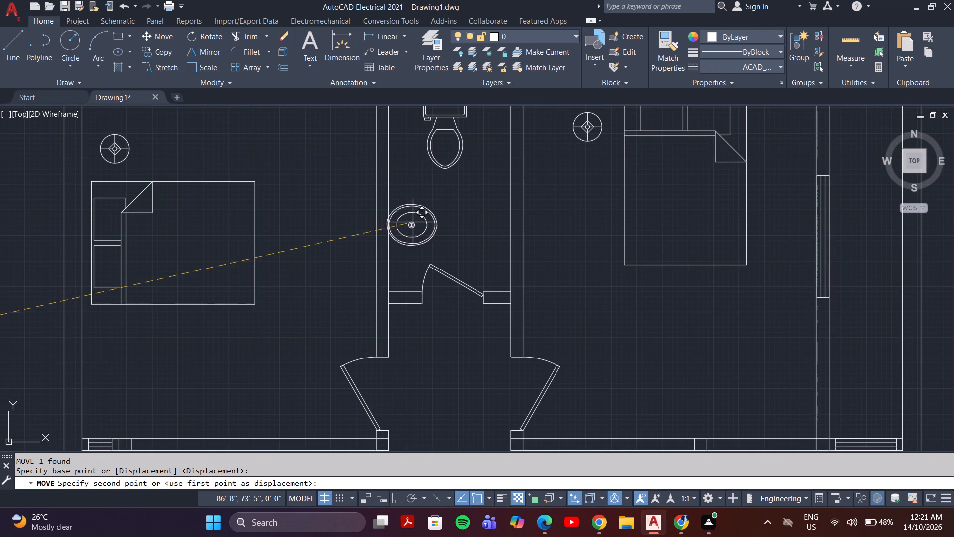
click(416, 225)
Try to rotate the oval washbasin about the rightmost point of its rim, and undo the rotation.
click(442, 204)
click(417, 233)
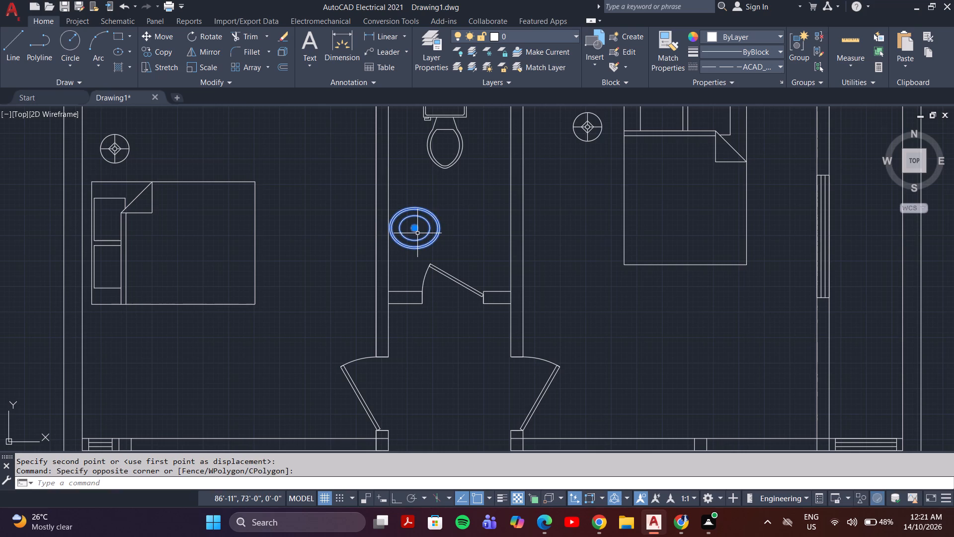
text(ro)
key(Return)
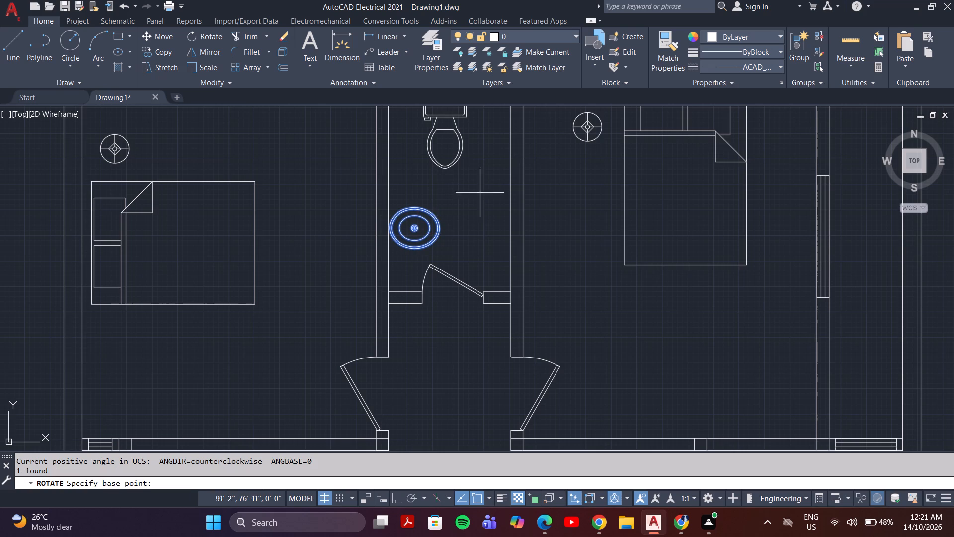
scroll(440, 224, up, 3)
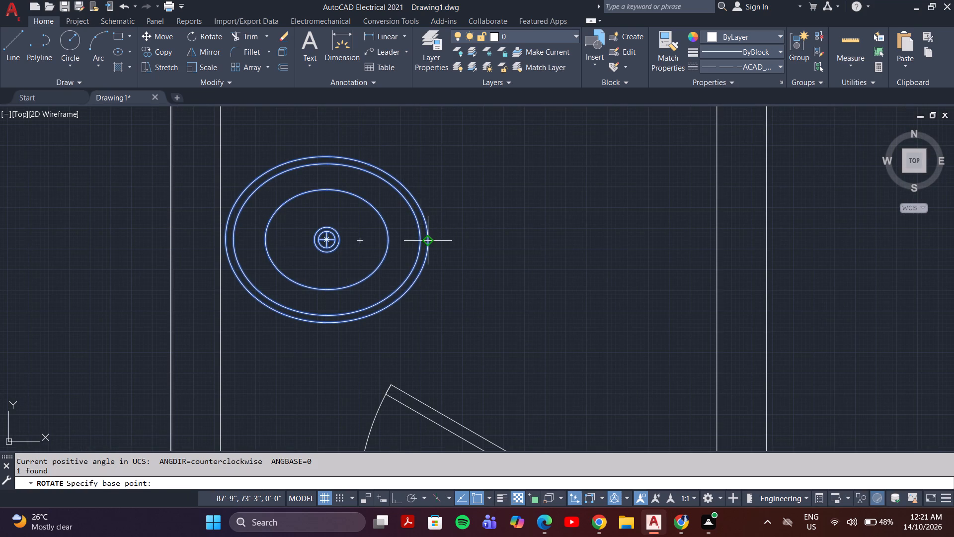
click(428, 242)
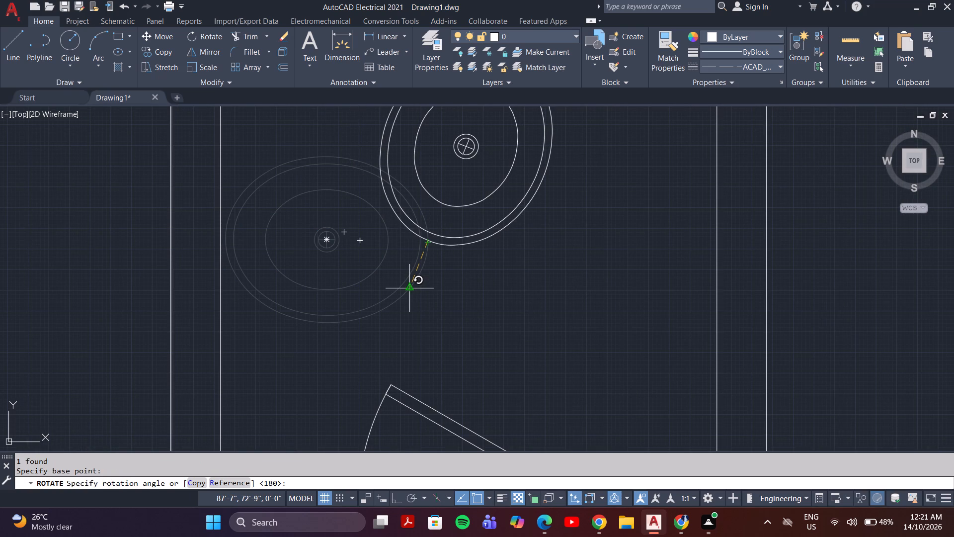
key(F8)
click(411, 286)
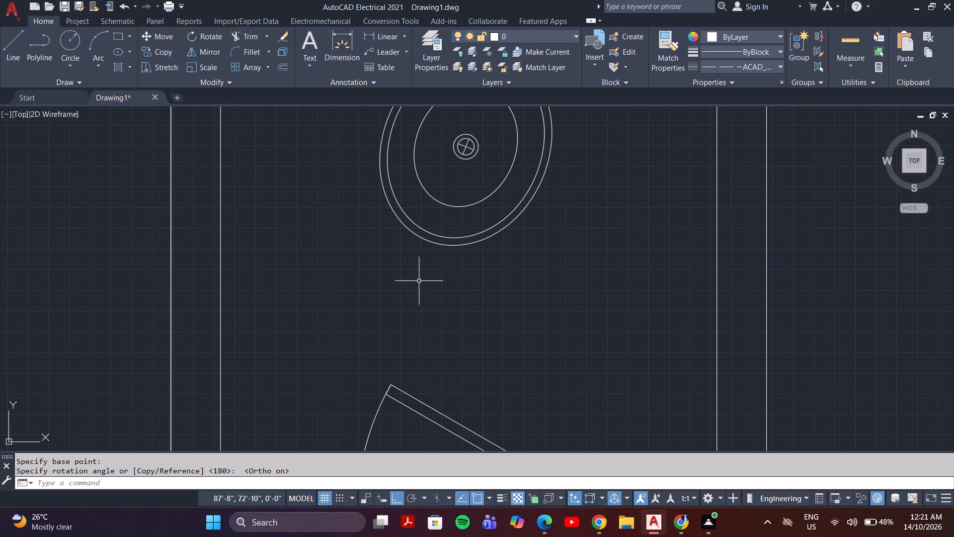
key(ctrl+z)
Rotate the oval washbasin a quarter turn clockwise about the rightmost point of its rim, with Ortho on.
scroll(426, 205, up, 3)
click(426, 205)
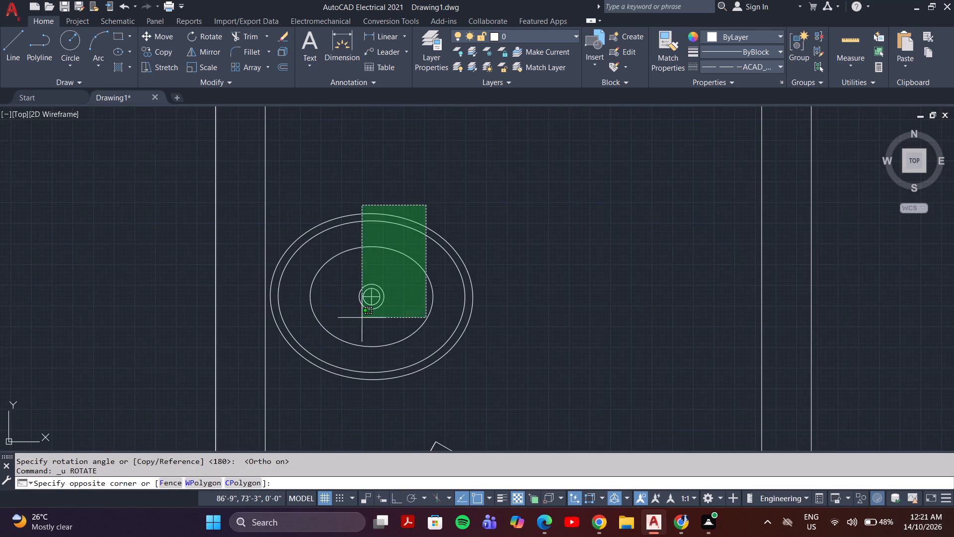
click(349, 356)
text(ro)
key(Return)
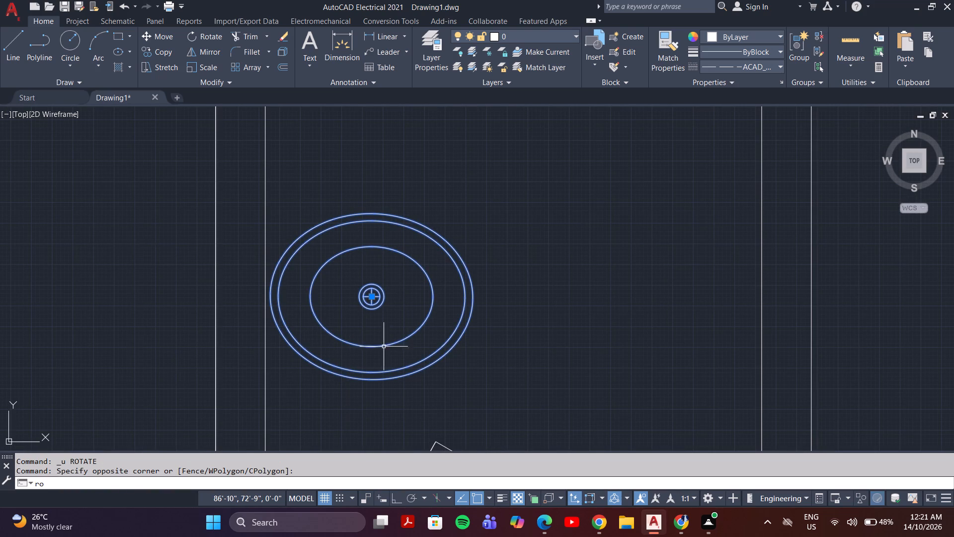
click(472, 298)
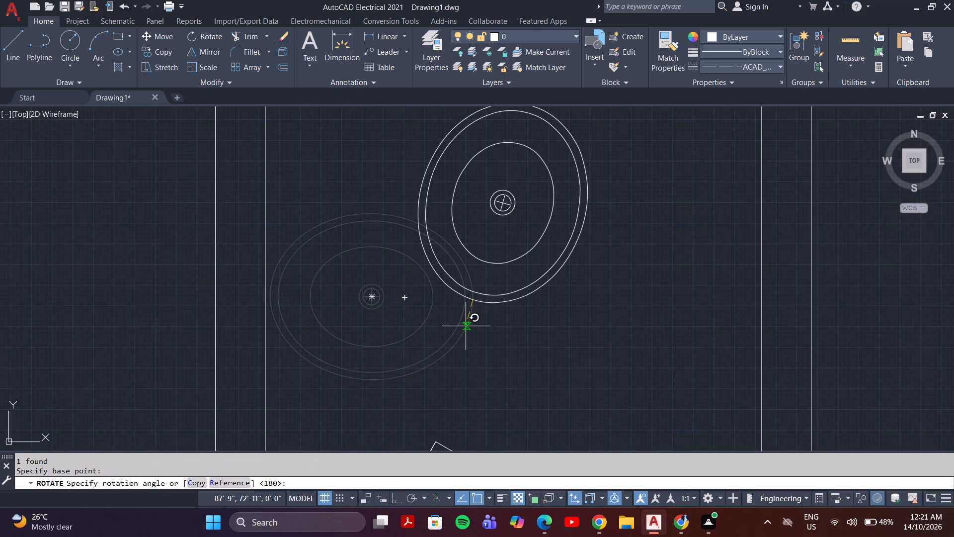
key(F8)
click(499, 336)
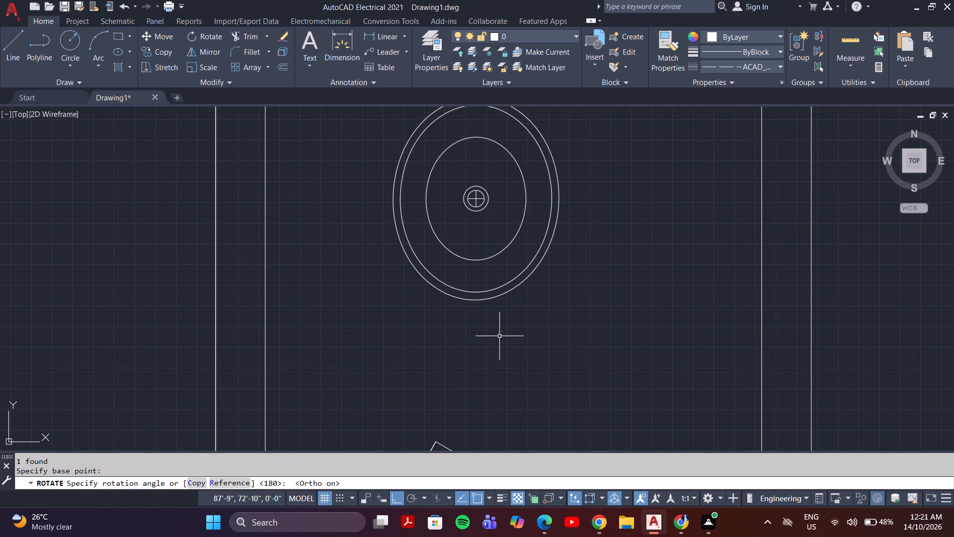
Move the rotated washbasin by its drain centre to the bathroom's left wall, below the toilet.
click(593, 192)
click(497, 257)
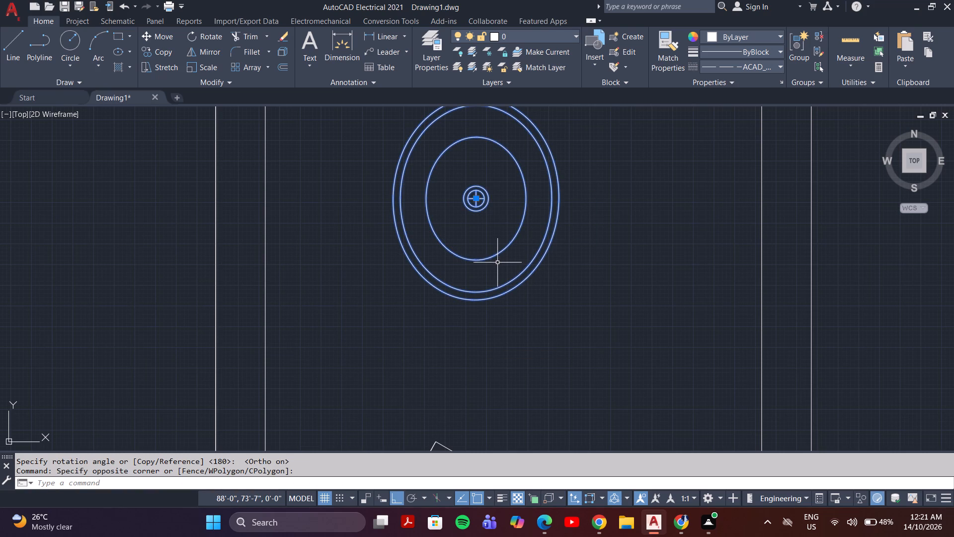
key(m)
key(Return)
scroll(475, 198, up, 3)
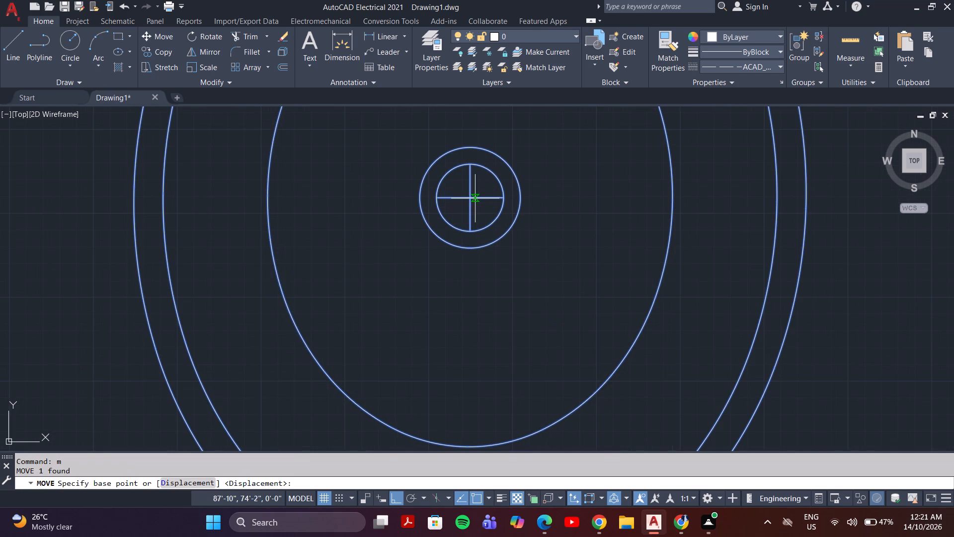
click(470, 196)
scroll(361, 269, down, 3)
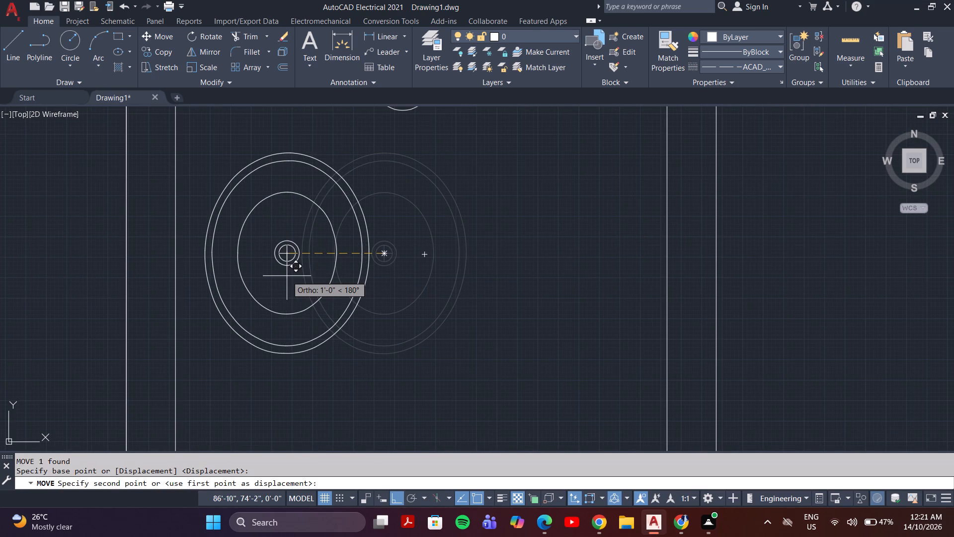
key(F8)
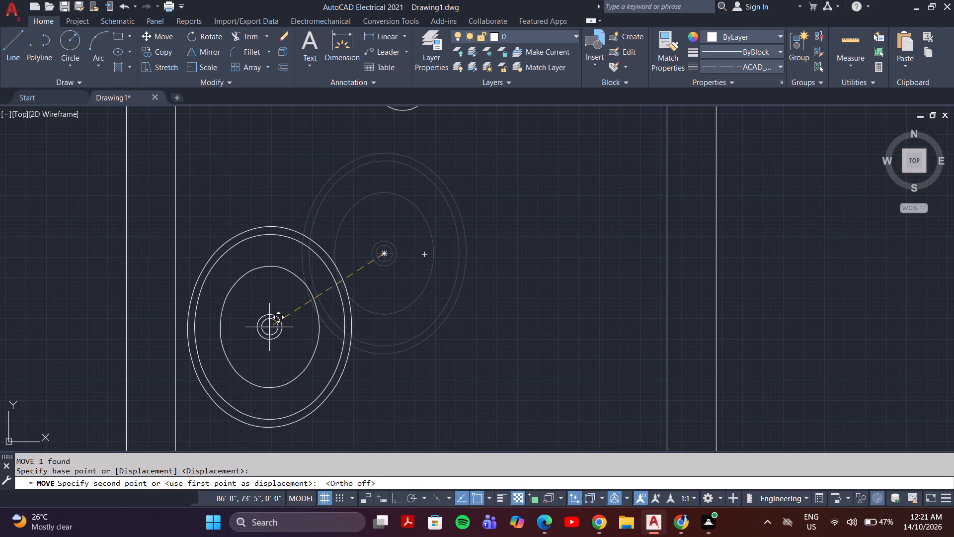
click(262, 330)
Move the two-handle faucet from beside the plan onto the washbasin's left rim, level with the drain.
scroll(265, 329, down, 3)
middle_drag(316, 336, 516, 270)
scroll(518, 268, down, 4)
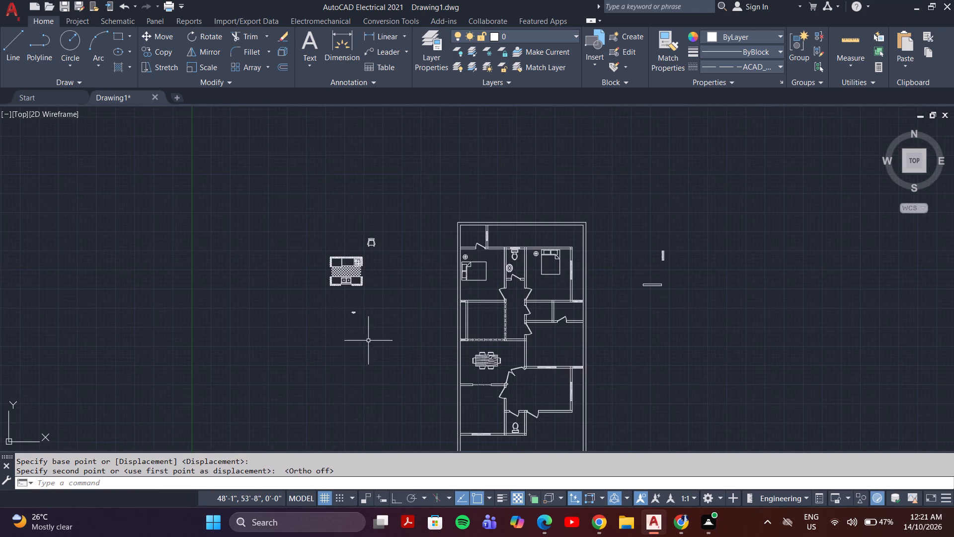
middle_drag(368, 341, 408, 341)
scroll(398, 331, up, 4)
middle_drag(371, 270, 362, 318)
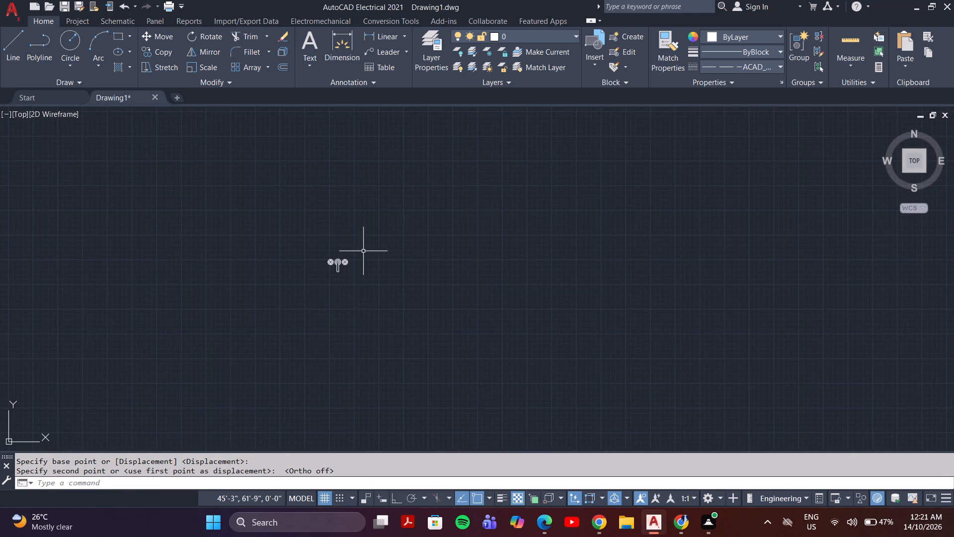
click(363, 251)
click(302, 289)
key(m)
key(Return)
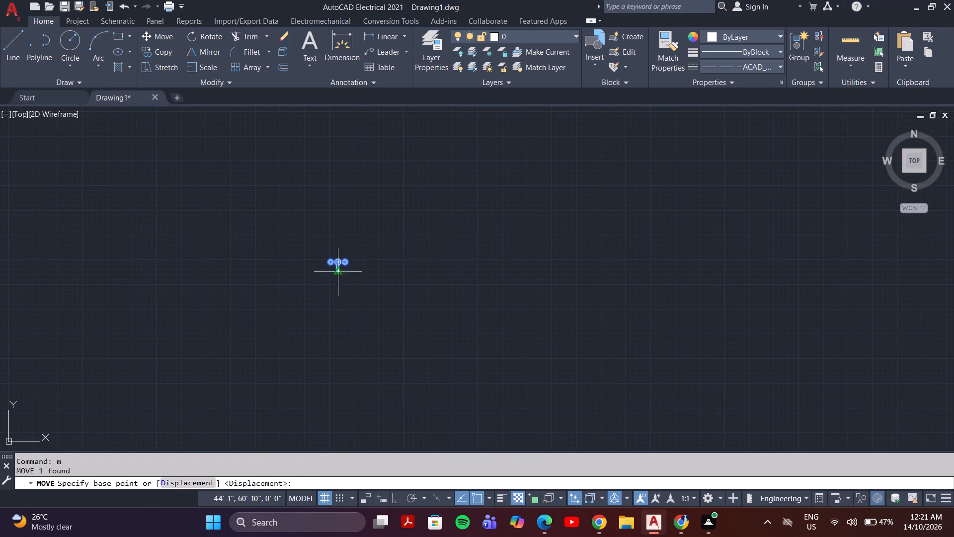
scroll(343, 264, up, 5)
click(311, 262)
scroll(420, 273, down, 4)
middle_drag(508, 273, 253, 411)
middle_drag(490, 347, 359, 356)
scroll(383, 351, down, 4)
middle_drag(470, 336, 320, 397)
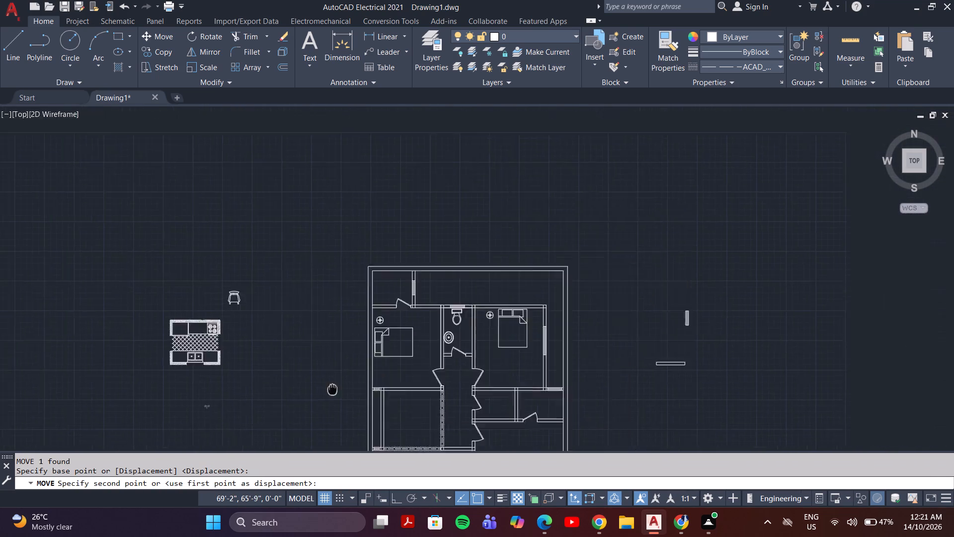
middle_drag(320, 397, 319, 398)
scroll(416, 378, up, 4)
middle_drag(401, 308, 396, 420)
scroll(386, 374, up, 3)
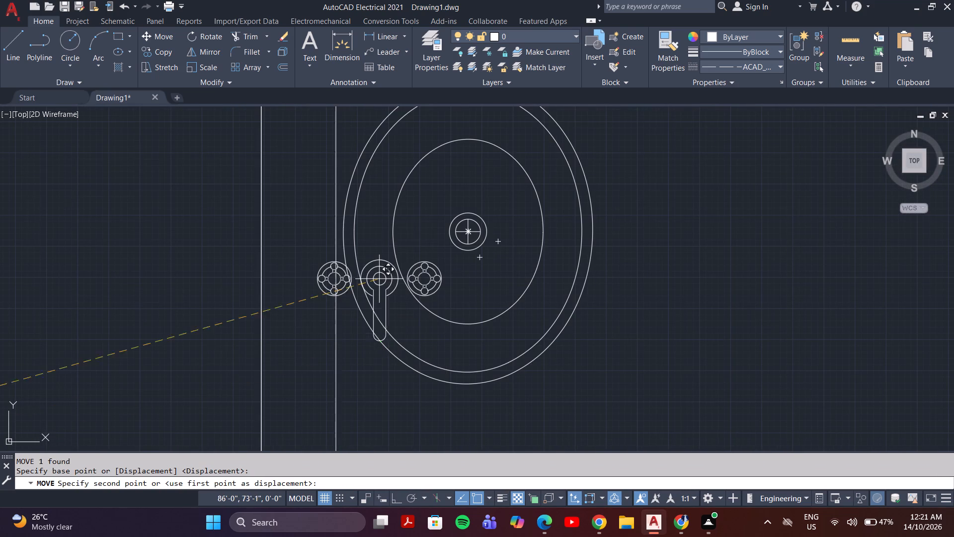
click(376, 237)
Rotate the two-handle faucet a quarter turn counterclockwise about the rightmost point of its right handle, with Ortho on.
click(390, 216)
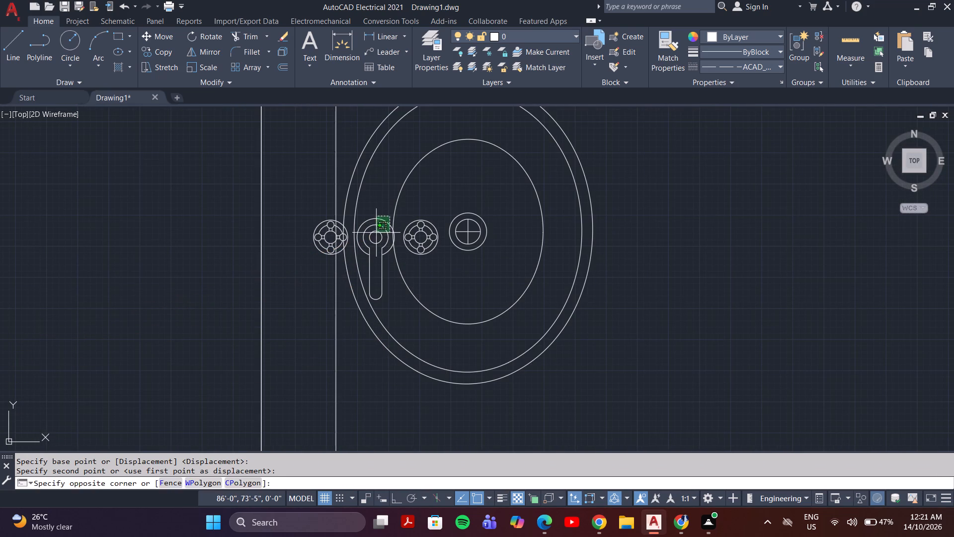
click(375, 235)
text(ro)
key(Return)
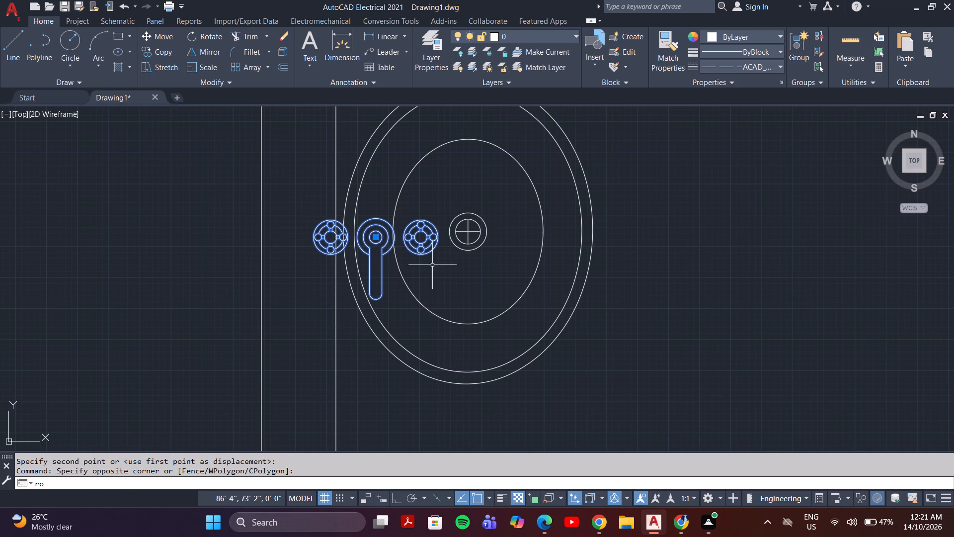
scroll(471, 258, up, 3)
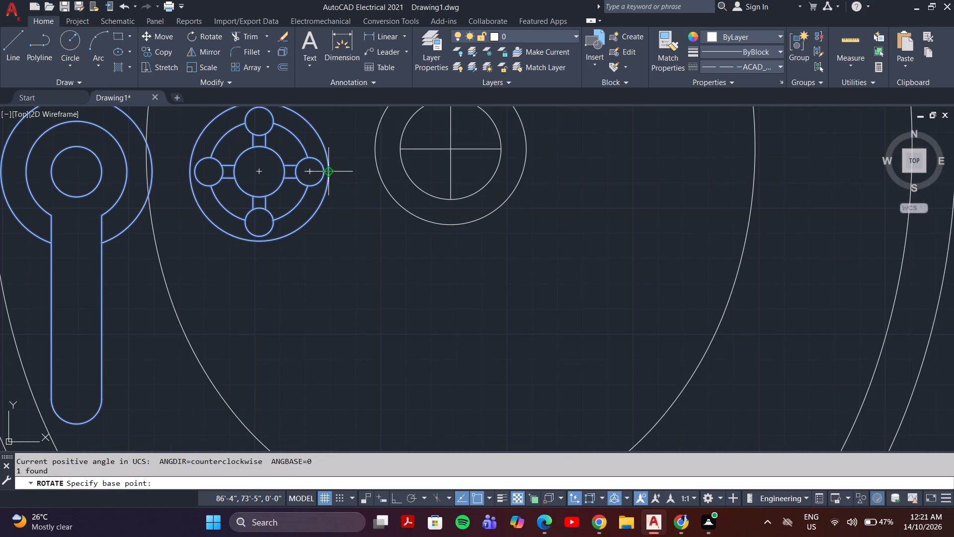
click(330, 172)
scroll(319, 165, down, 3)
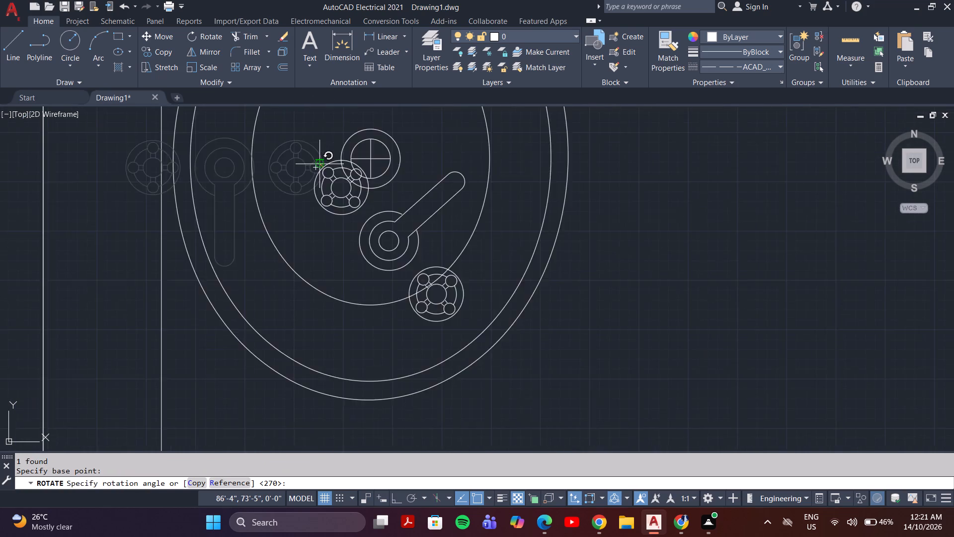
scroll(319, 165, down, 1)
key(F8)
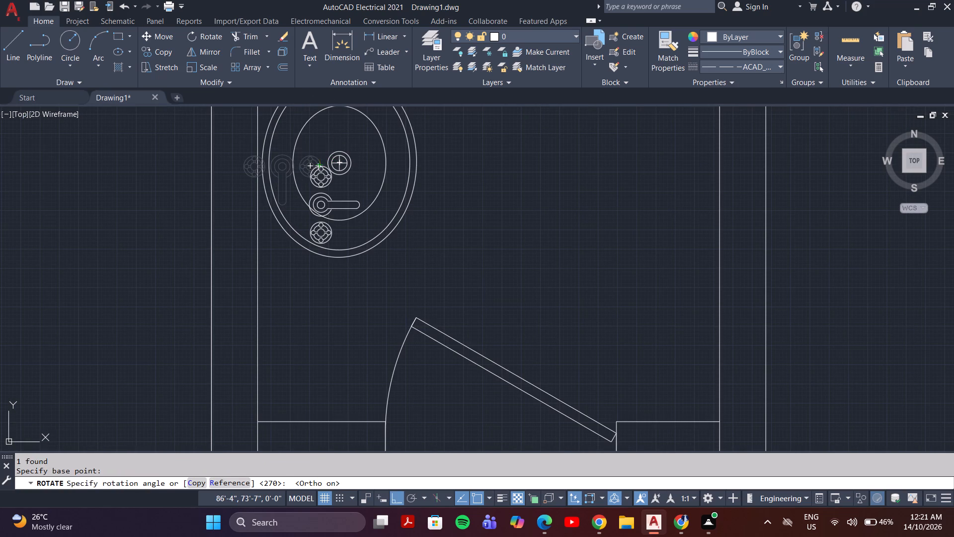
click(321, 148)
Move the rotated faucet by its spout centre onto the washbasin's left rim, about level with the drain, with Ortho off.
click(321, 166)
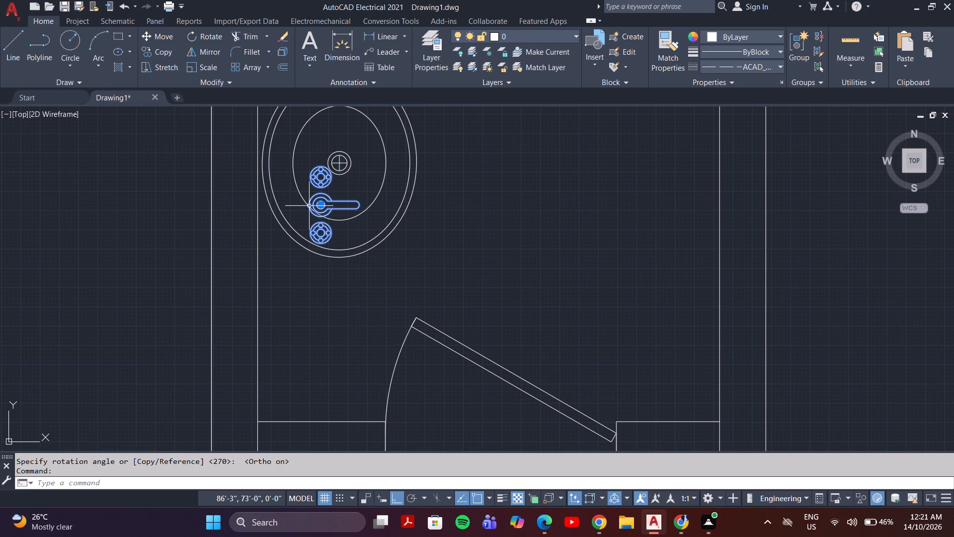
key(m)
key(Return)
scroll(309, 206, up, 2)
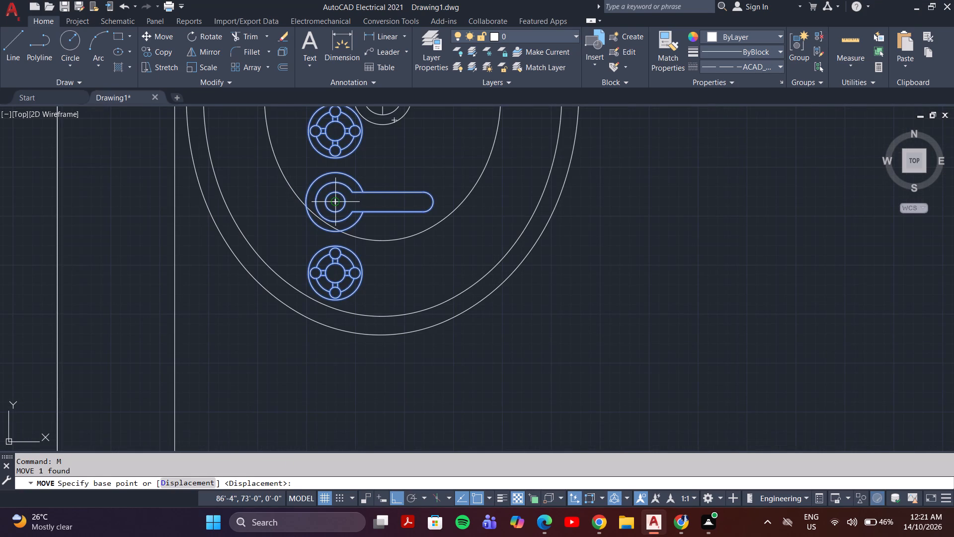
click(335, 202)
scroll(317, 194, down, 1)
middle_drag(317, 194, 326, 289)
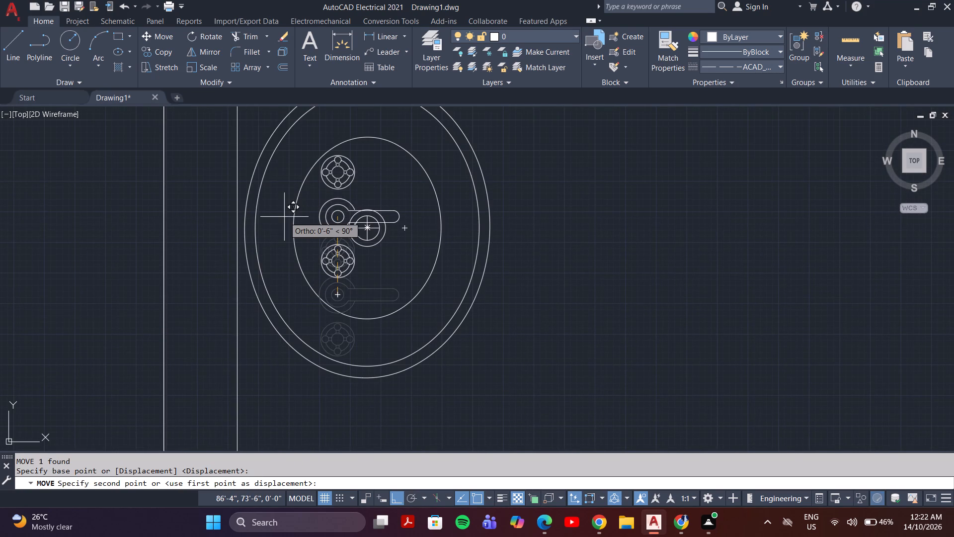
key(F8)
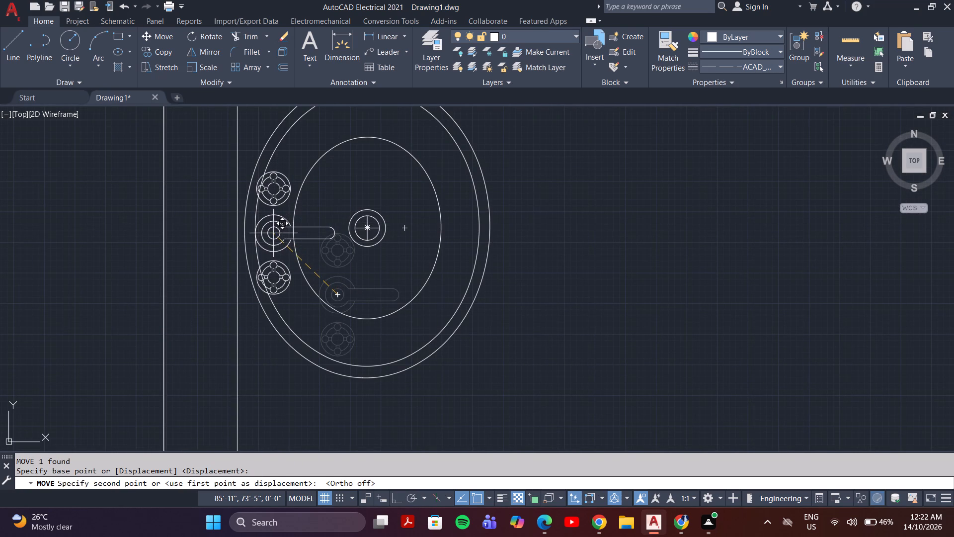
click(273, 233)
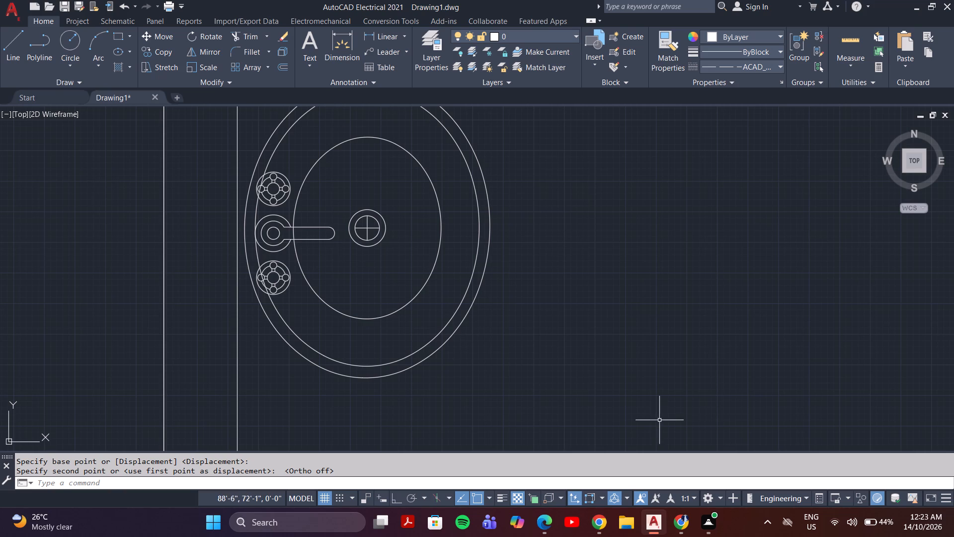
Copy the washbasin and its faucet by the spout centre into the lower bathroom, between the toilet and the right wall, just below the door.
scroll(569, 358, down, 2)
middle_click(569, 358)
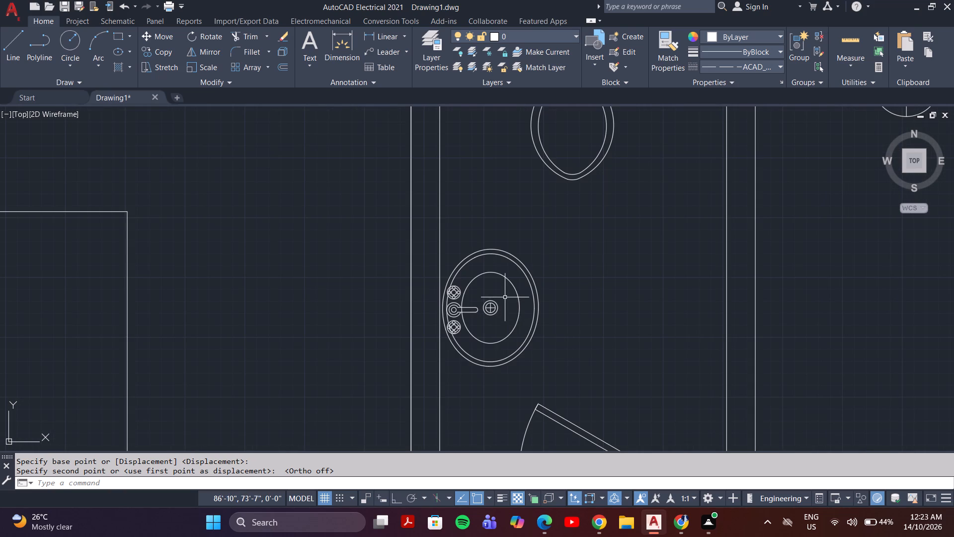
click(536, 231)
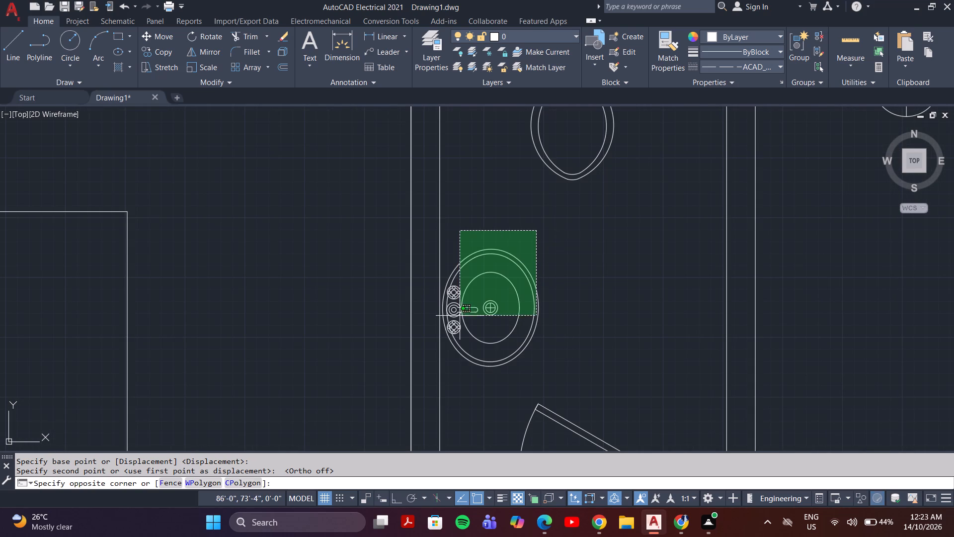
click(455, 369)
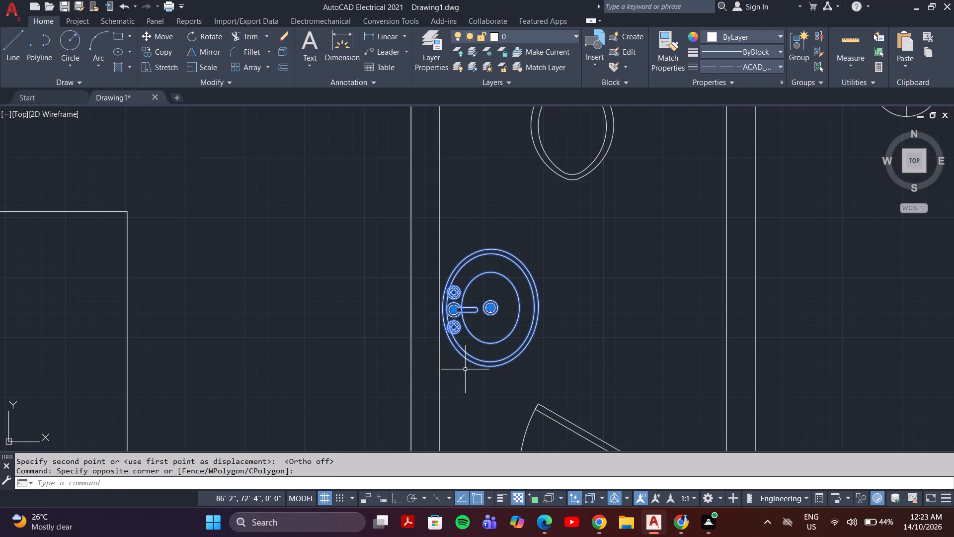
key(c)
key(o)
key(Return)
scroll(469, 327, up, 3)
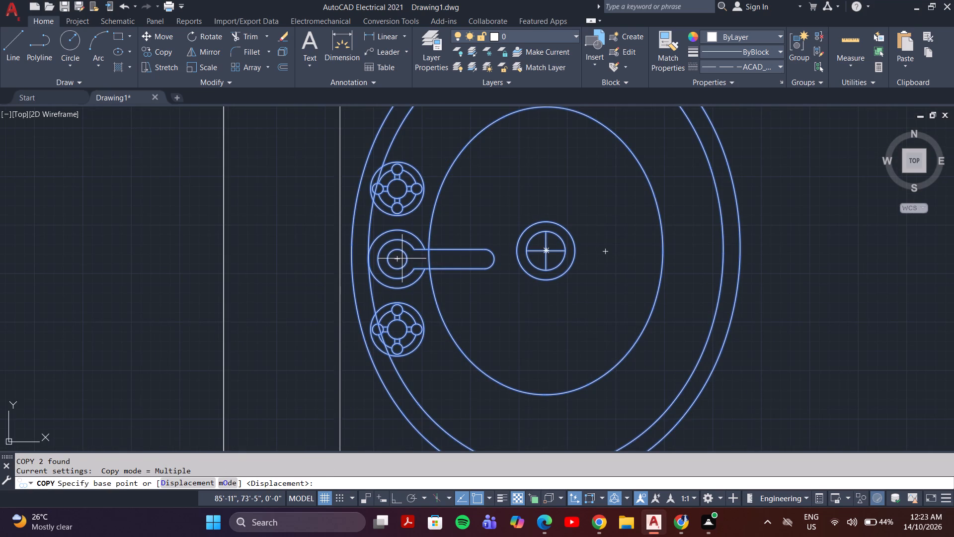
click(397, 259)
scroll(407, 272, down, 4)
middle_drag(432, 350, 448, 214)
scroll(448, 229, down, 4)
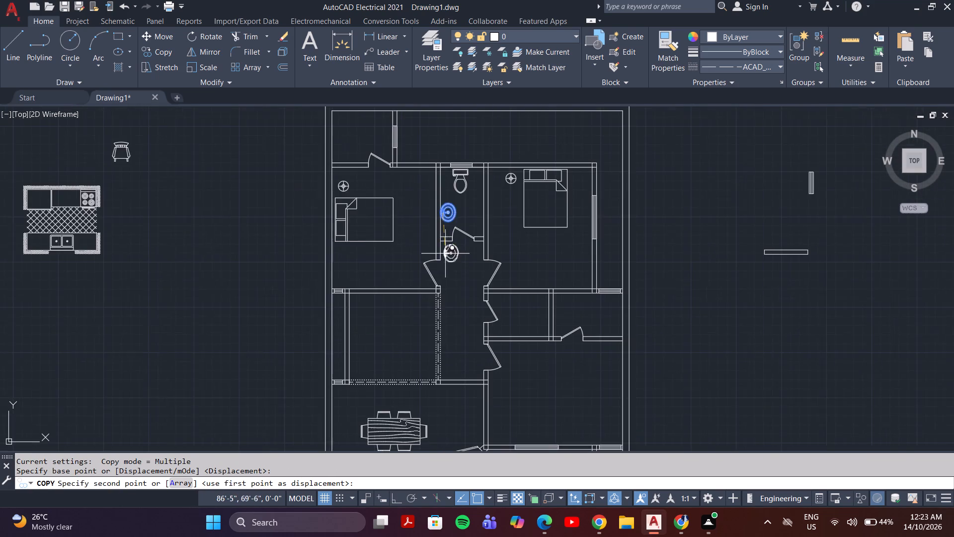
middle_drag(440, 359, 476, 178)
scroll(479, 386, up, 3)
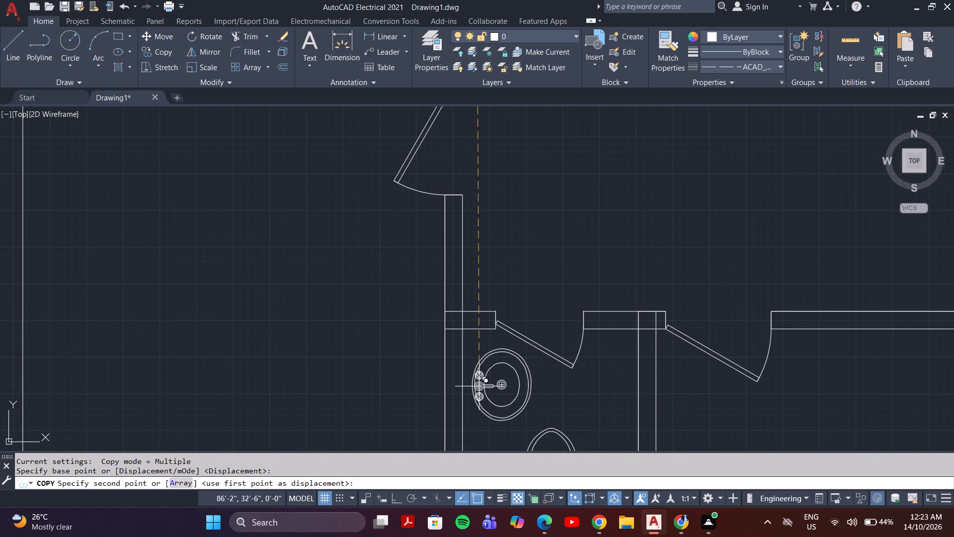
middle_drag(477, 396, 474, 308)
scroll(474, 308, up, 1)
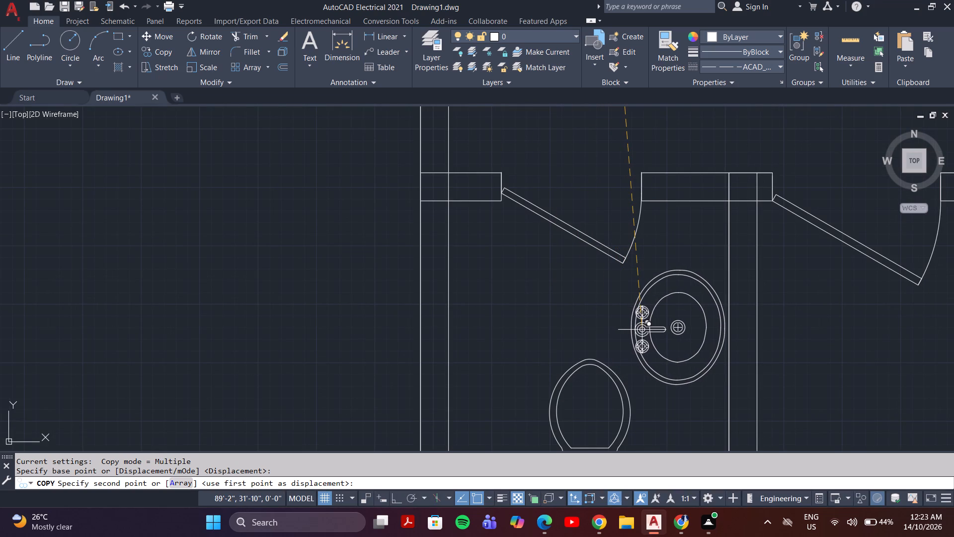
click(642, 330)
key(Escape)
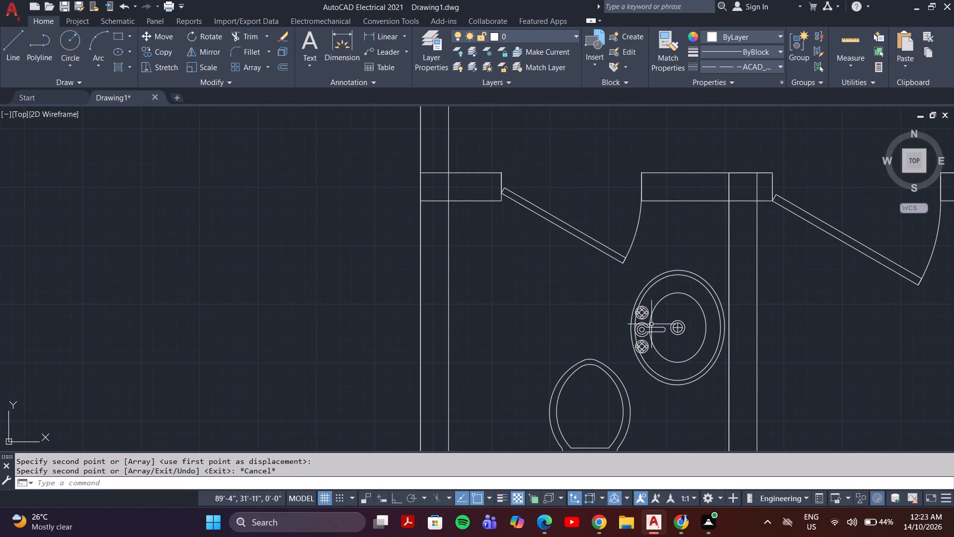
Rotate the copied washbasin and faucet 180 degrees about the top of the basin's rim, with Ortho on.
click(676, 264)
click(640, 352)
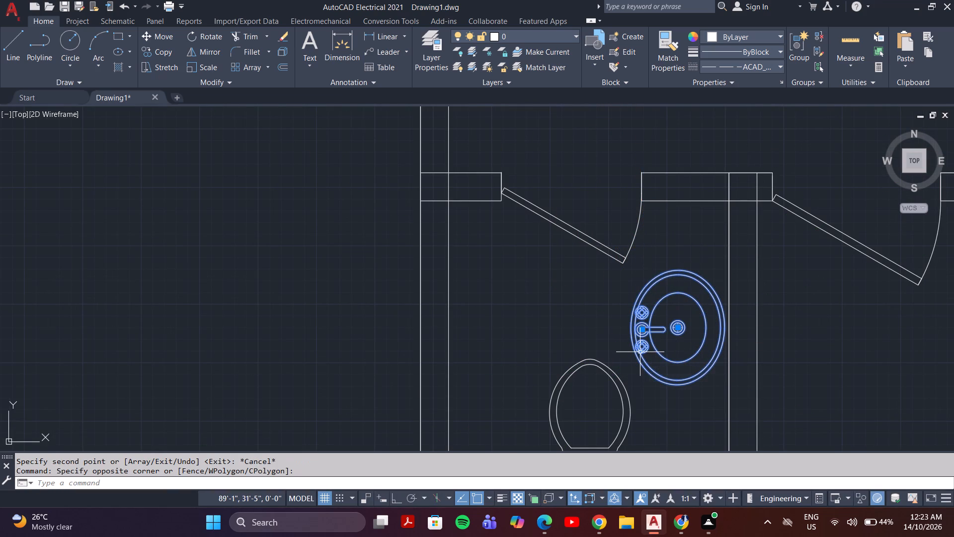
text(ro)
key(Return)
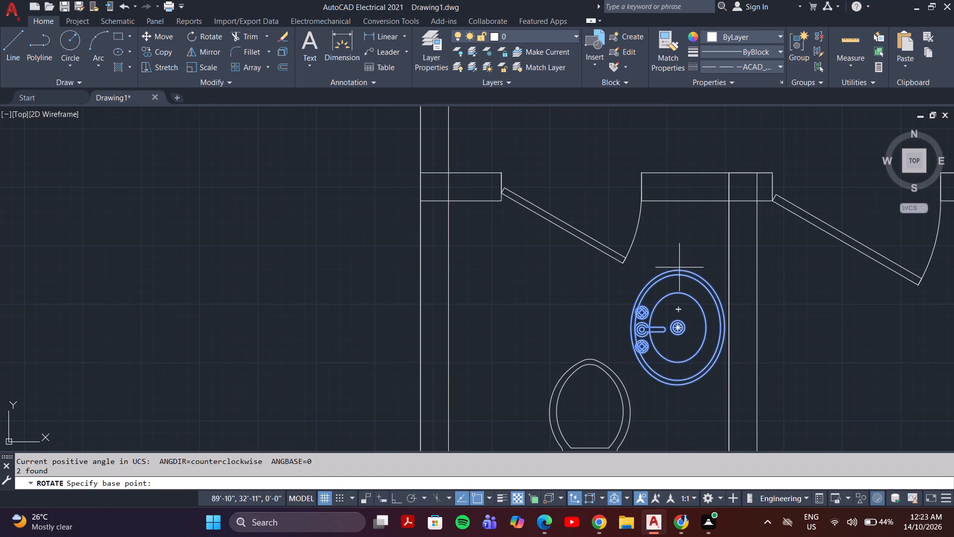
click(680, 269)
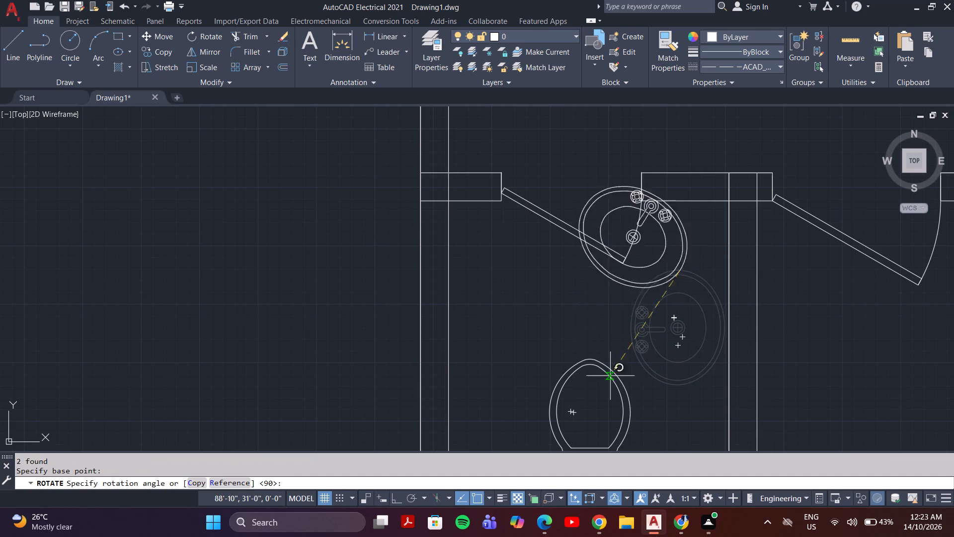
key(F8)
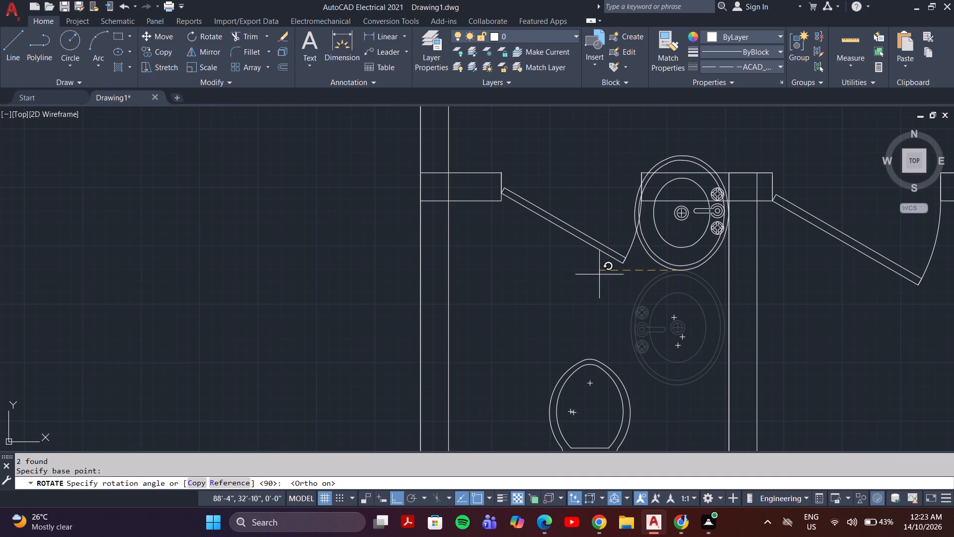
click(599, 272)
Move the rotated washbasin and faucet by the drain centre straight down along the lower bathroom's right wall, below the doorway wall.
click(699, 232)
click(716, 231)
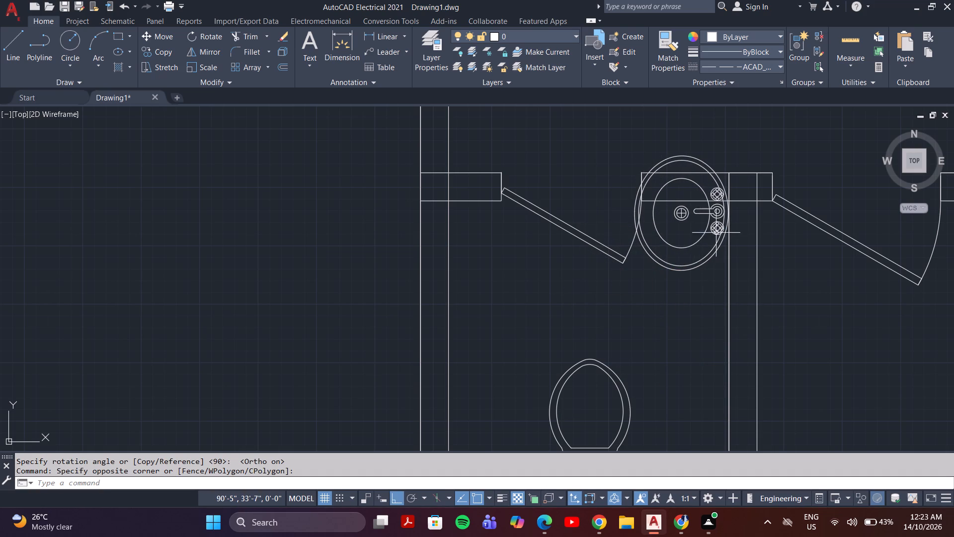
click(718, 224)
click(698, 237)
click(676, 280)
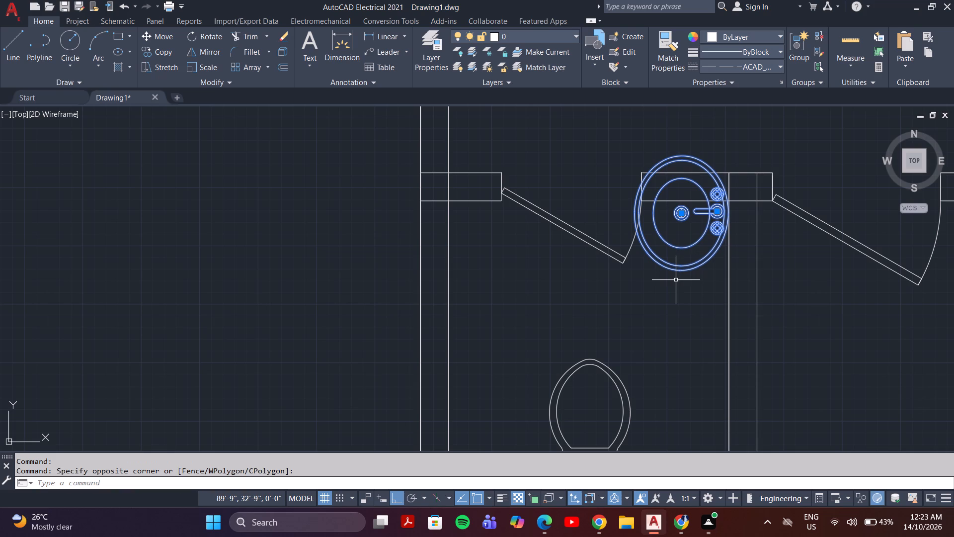
key(m)
key(Return)
scroll(684, 221, up, 1)
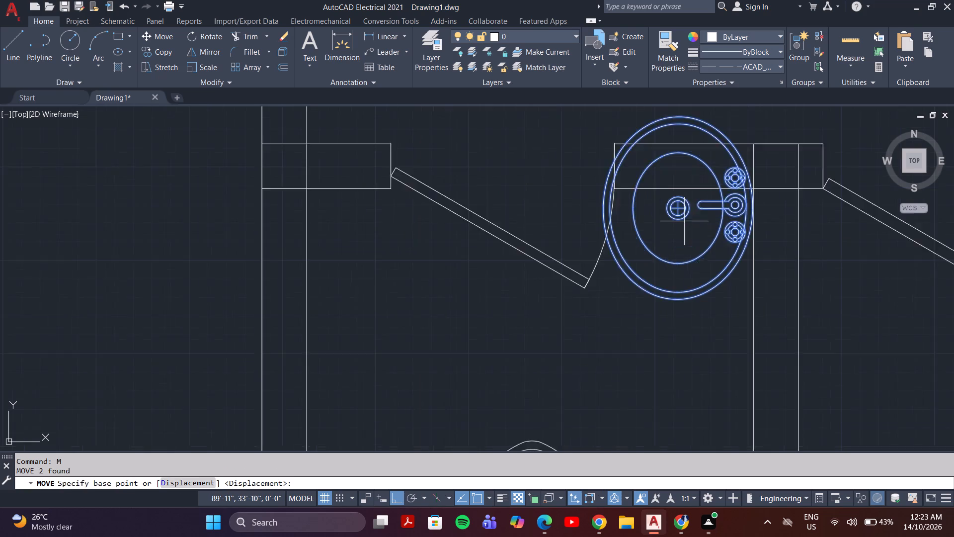
scroll(684, 221, up, 1)
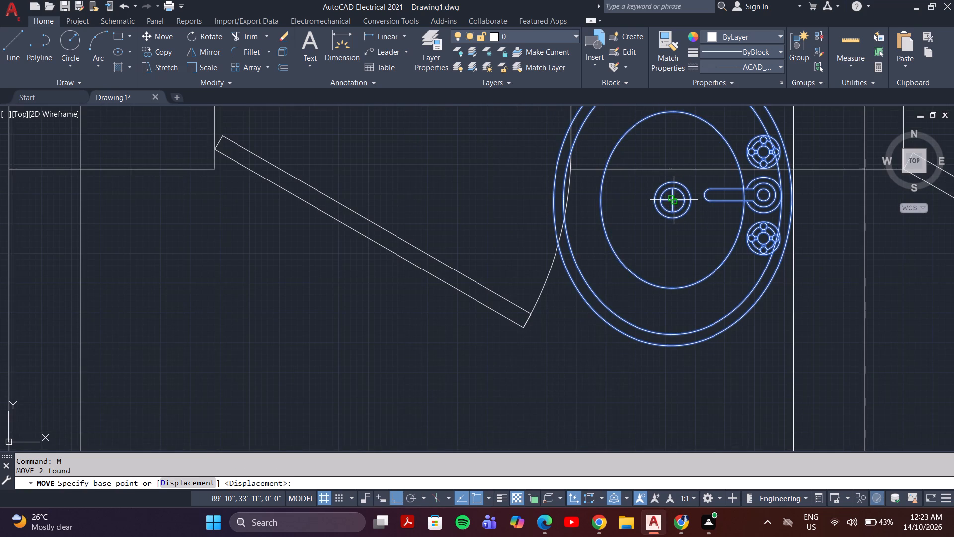
scroll(674, 200, up, 4)
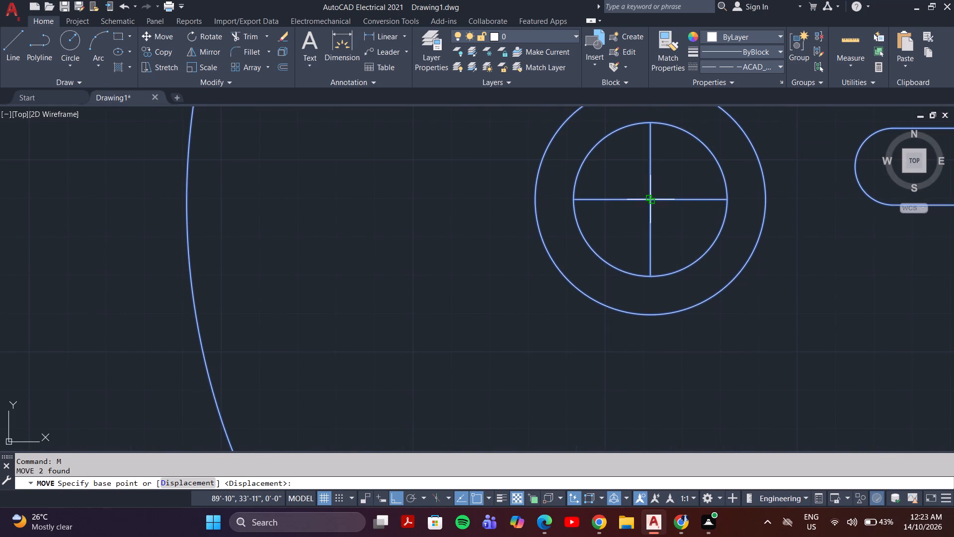
click(650, 199)
scroll(667, 305, down, 8)
scroll(667, 377, up, 2)
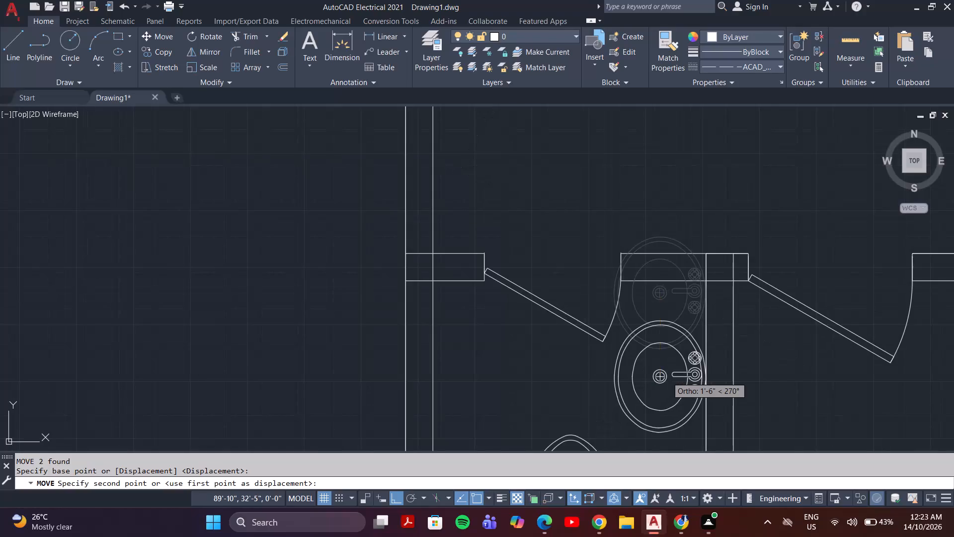
click(665, 390)
Move the kitchen block, with Ortho off, into the room enclosed by dotted walls directly above the dining table.
scroll(662, 382, down, 4)
scroll(636, 383, up, 3)
scroll(718, 335, down, 3)
middle_drag(685, 264, 692, 338)
scroll(692, 303, down, 4)
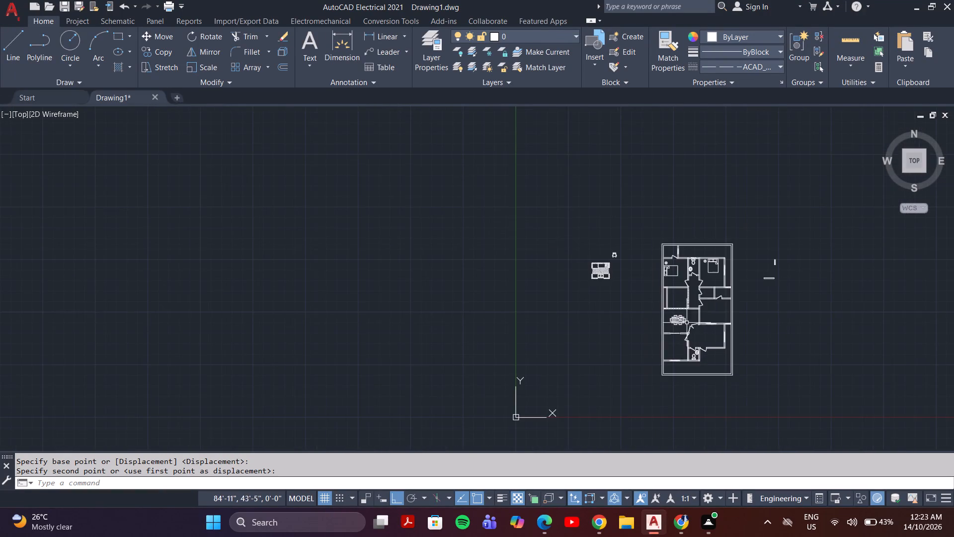
scroll(682, 286, up, 2)
middle_drag(709, 278, 630, 268)
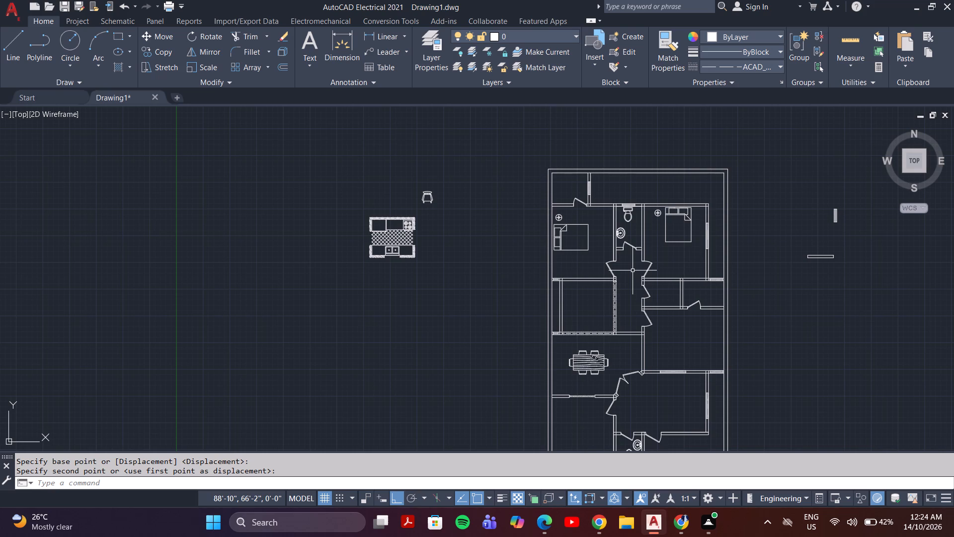
middle_drag(617, 316, 586, 310)
scroll(382, 230, up, 2)
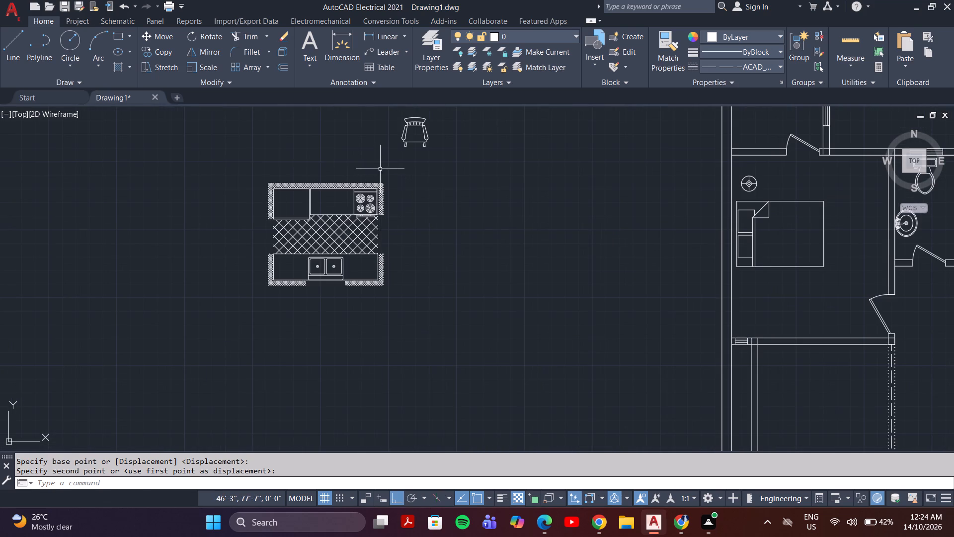
click(380, 169)
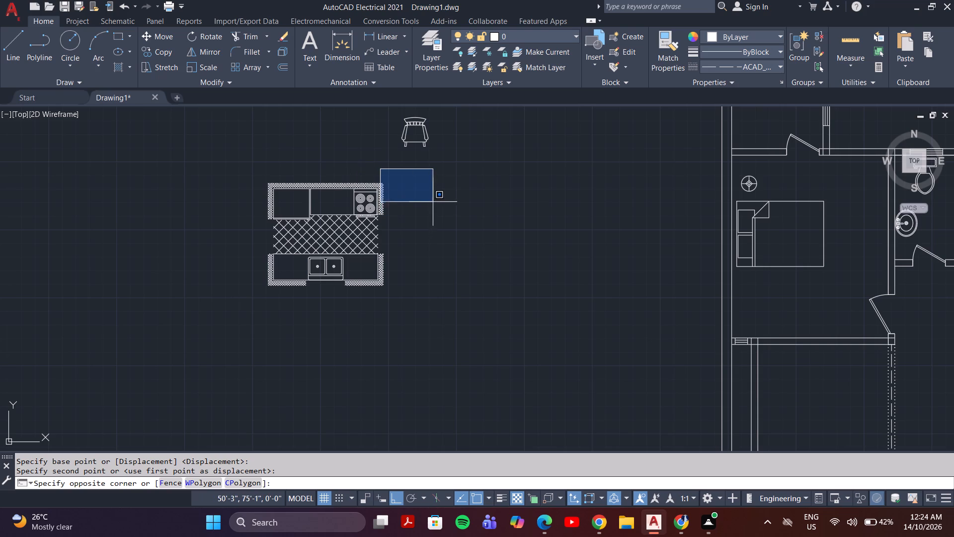
key(Escape)
click(410, 160)
click(241, 316)
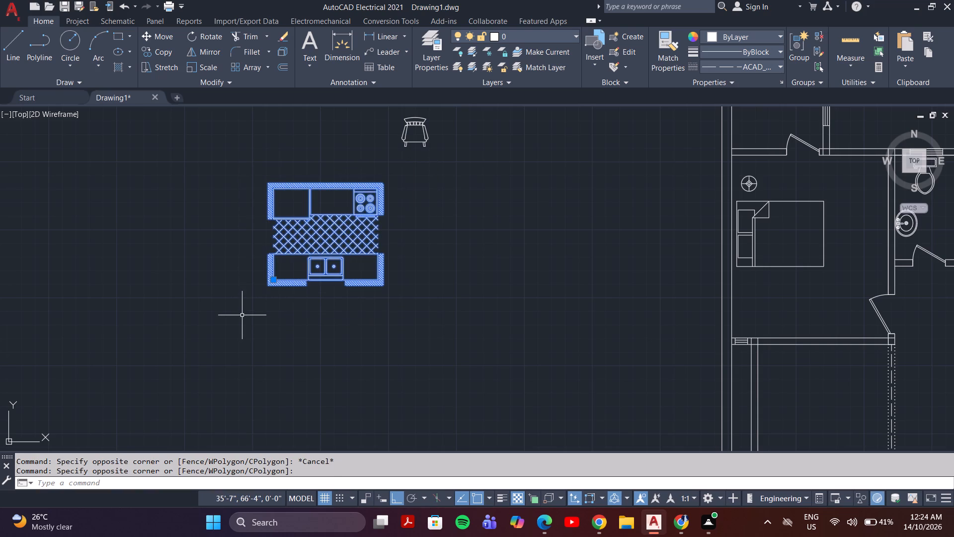
key(m)
key(Return)
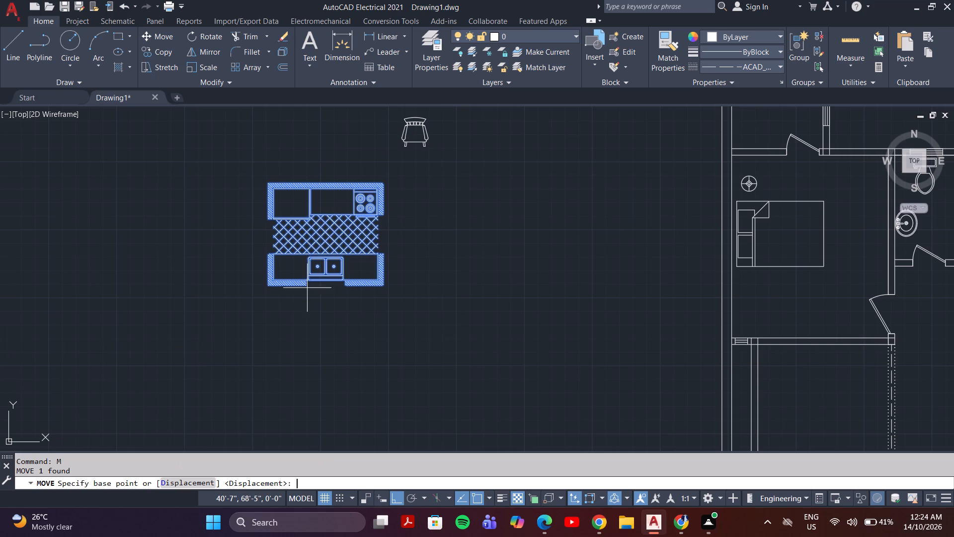
click(354, 222)
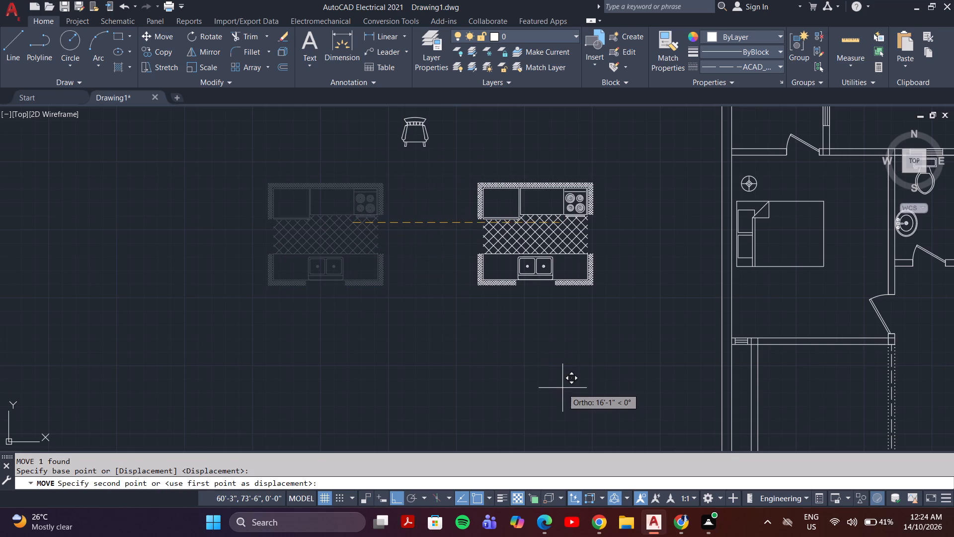
key(F8)
middle_drag(701, 384, 498, 286)
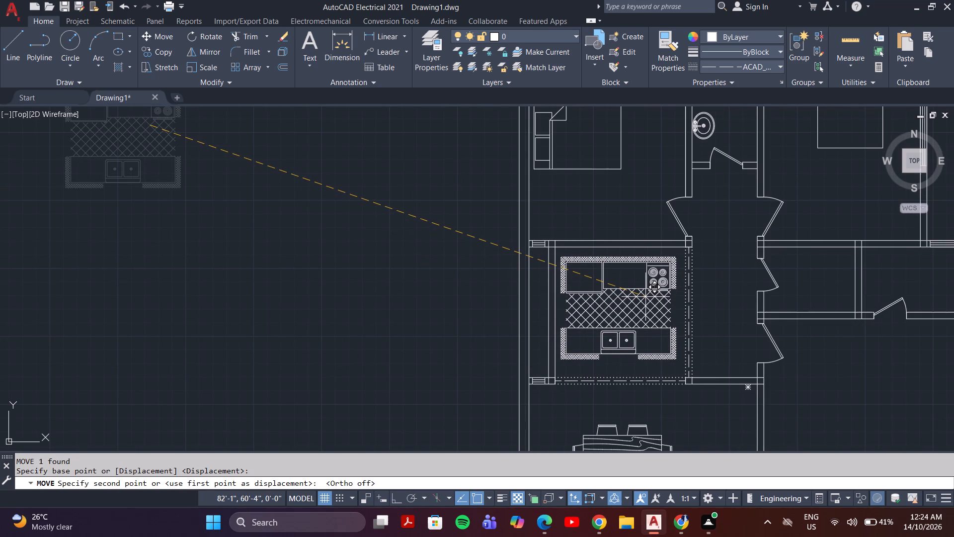
click(645, 297)
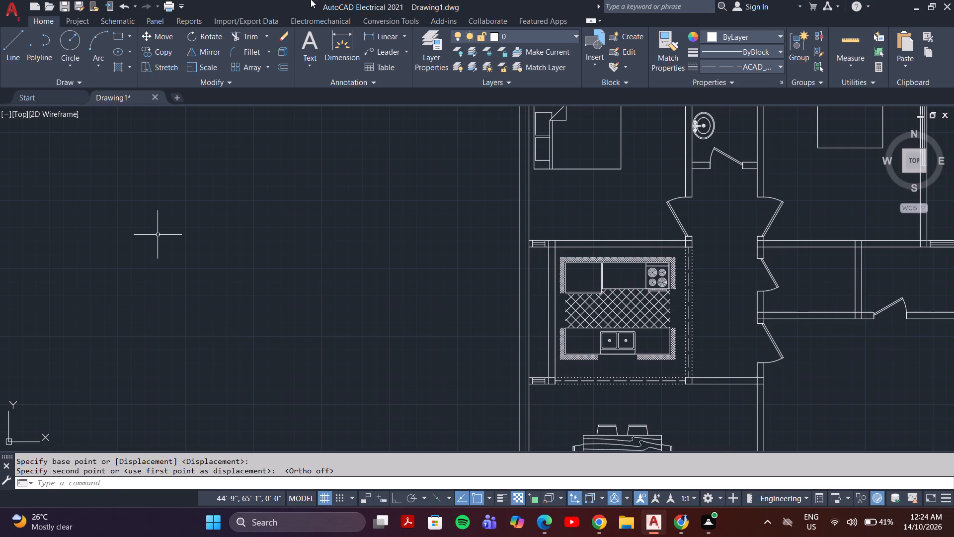
Draw a line about 6" long across the kitchen's dotted corridor-side wall, level with the front edge of the stove counter.
click(8, 37)
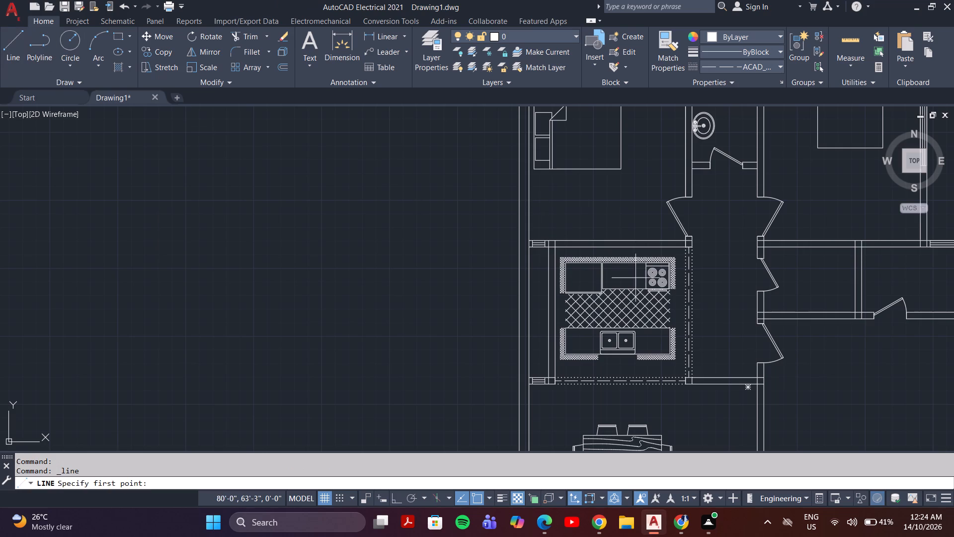
middle_drag(704, 318, 605, 377)
scroll(578, 352, up, 4)
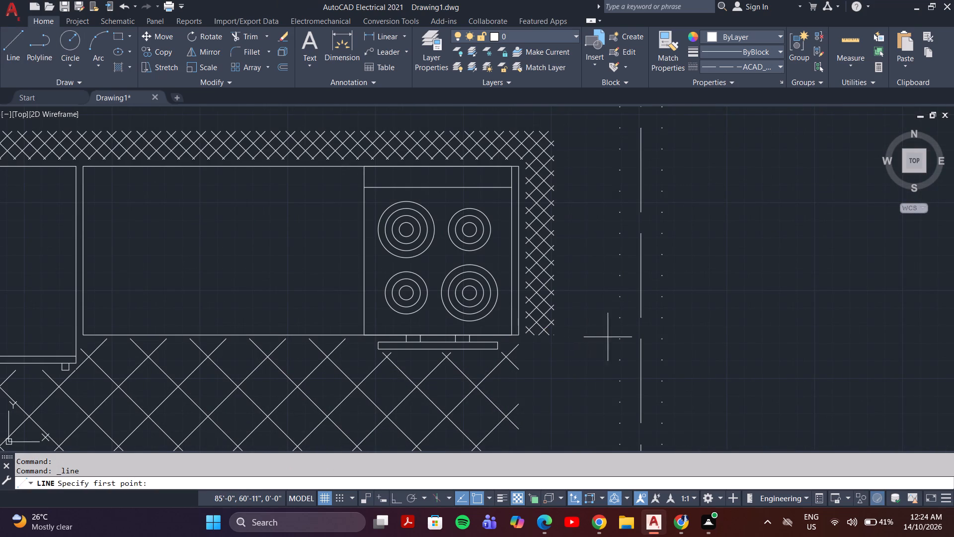
click(619, 339)
click(662, 341)
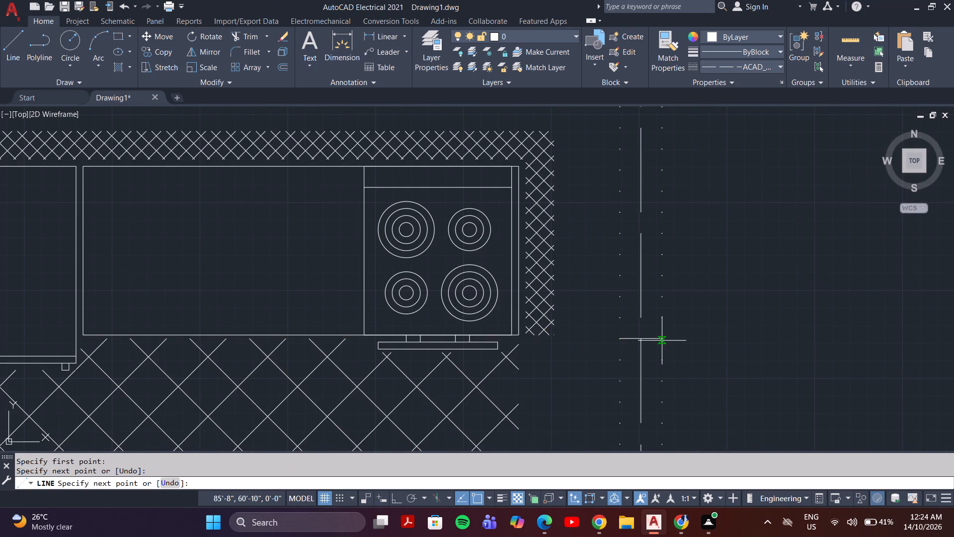
middle_drag(662, 342, 649, 246)
scroll(647, 245, down, 2)
scroll(646, 324, up, 3)
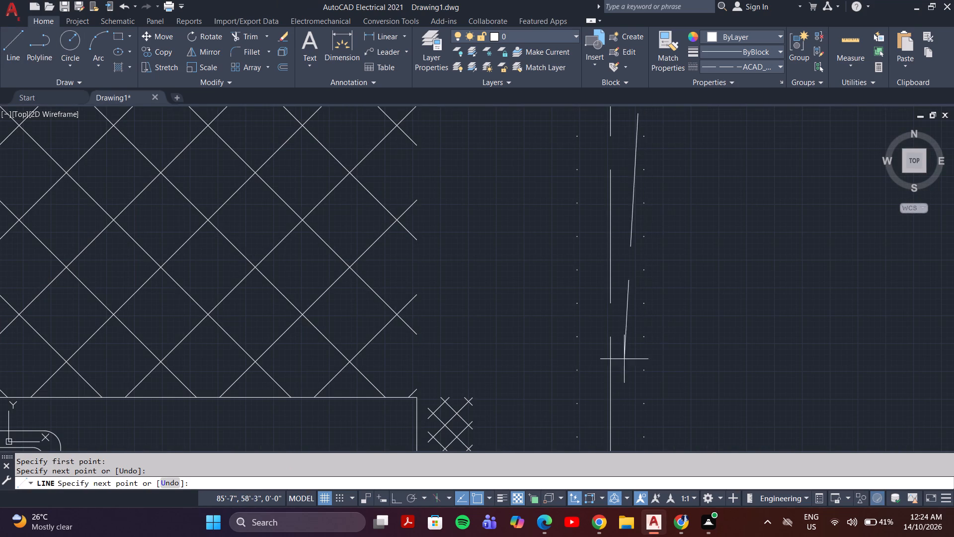
key(Escape)
Draw a second line across the same dotted wall, level with the sink counter's front edge, with the linetype set to ByLayer.
scroll(663, 278, down, 3)
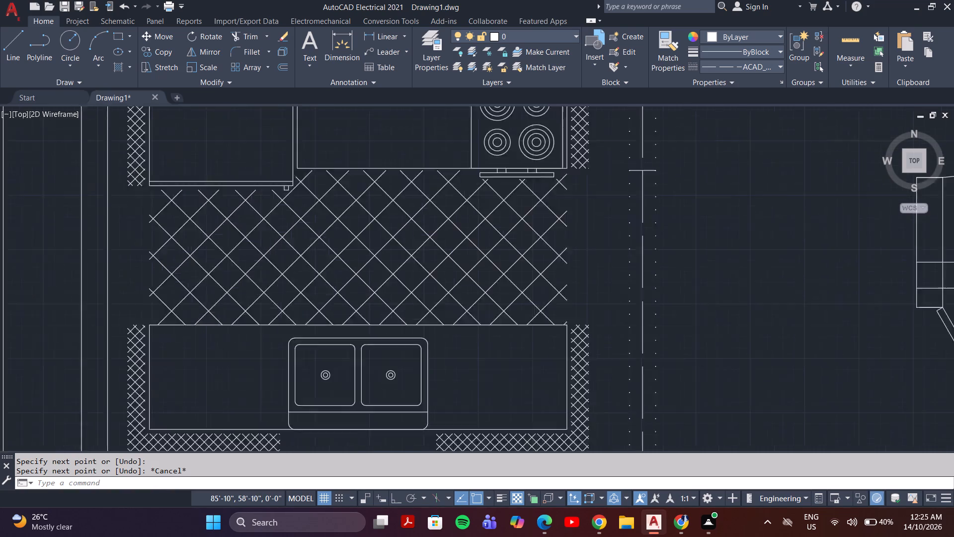
middle_drag(663, 258, 664, 308)
click(757, 63)
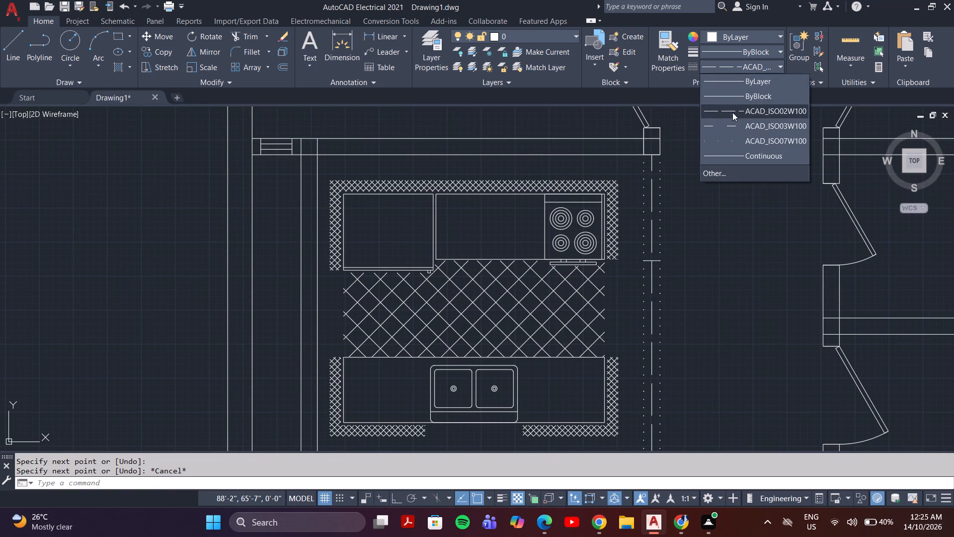
click(732, 77)
middle_drag(668, 318, 660, 299)
scroll(644, 341, up, 3)
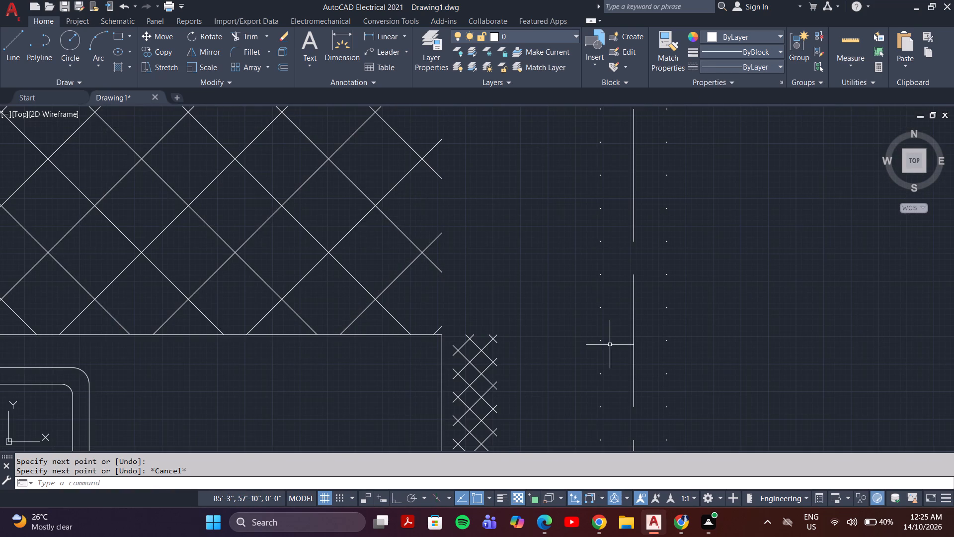
key(l)
key(Return)
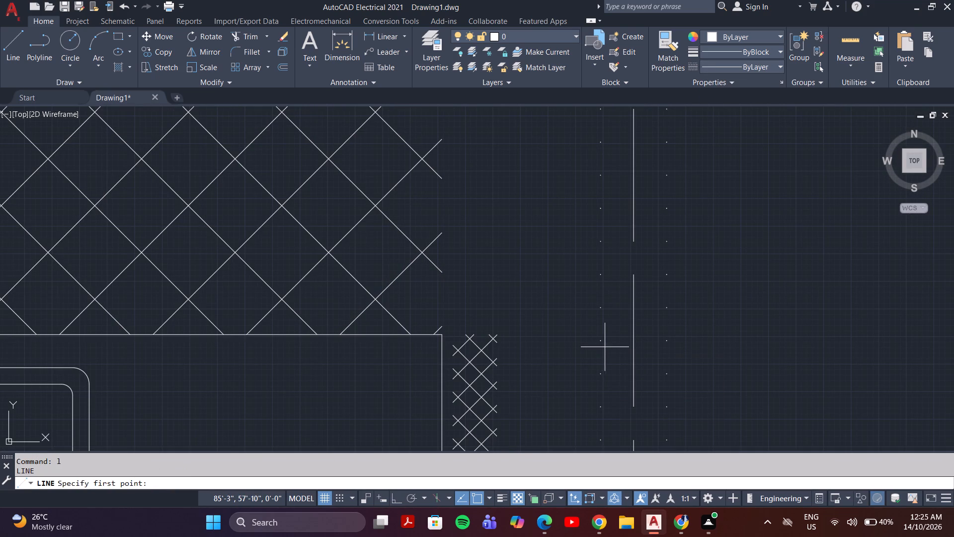
click(602, 341)
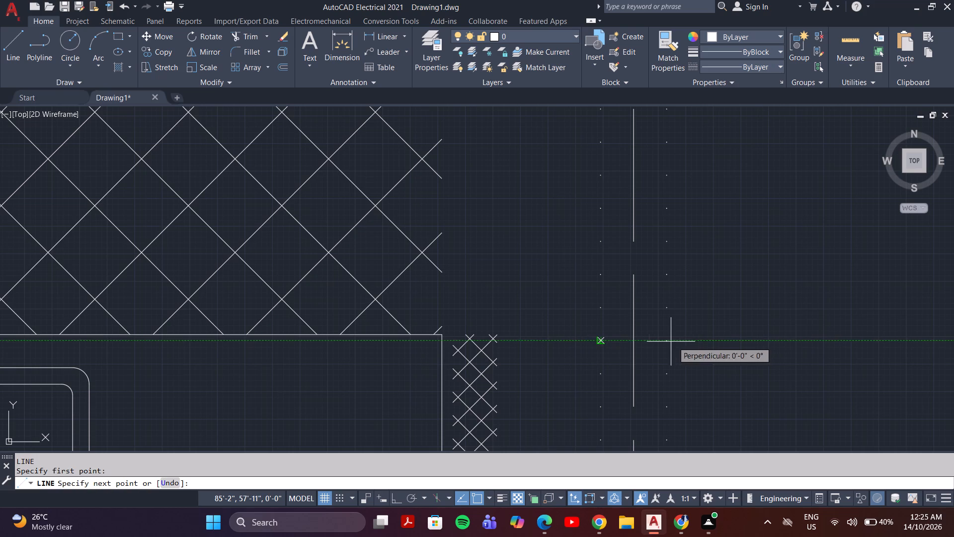
click(667, 342)
key(Escape)
scroll(684, 277, down, 3)
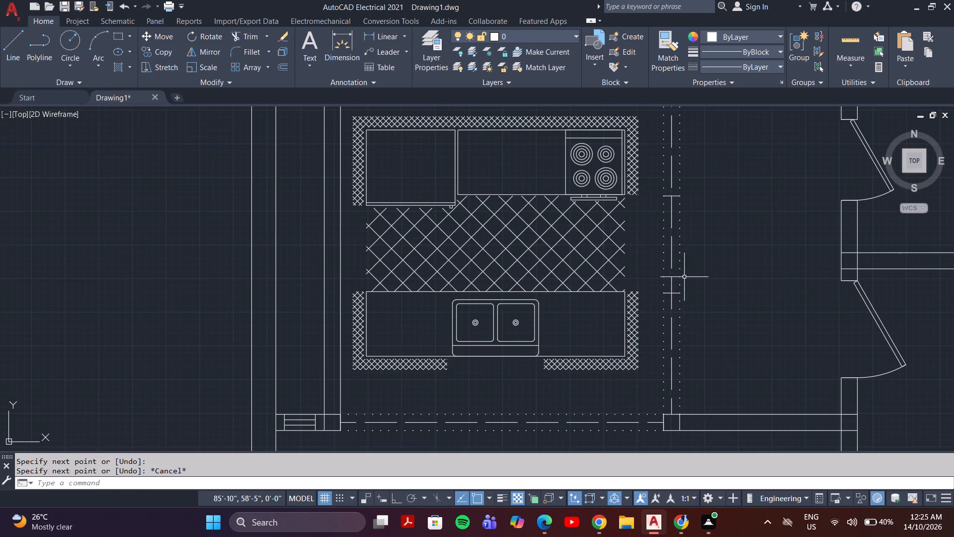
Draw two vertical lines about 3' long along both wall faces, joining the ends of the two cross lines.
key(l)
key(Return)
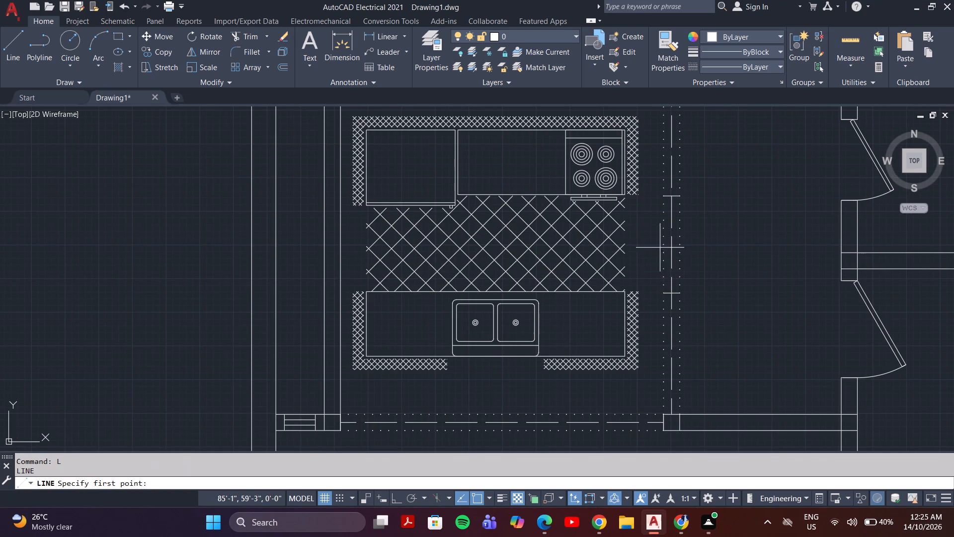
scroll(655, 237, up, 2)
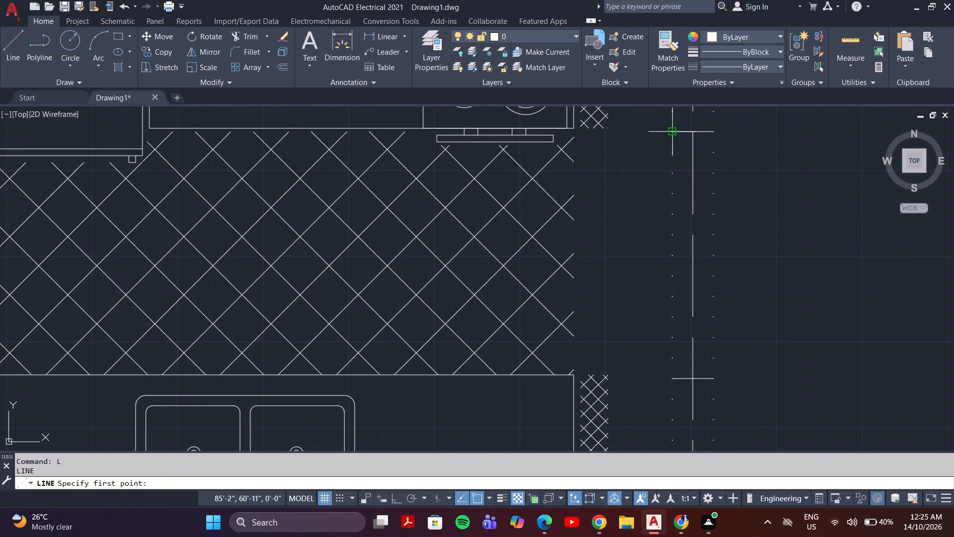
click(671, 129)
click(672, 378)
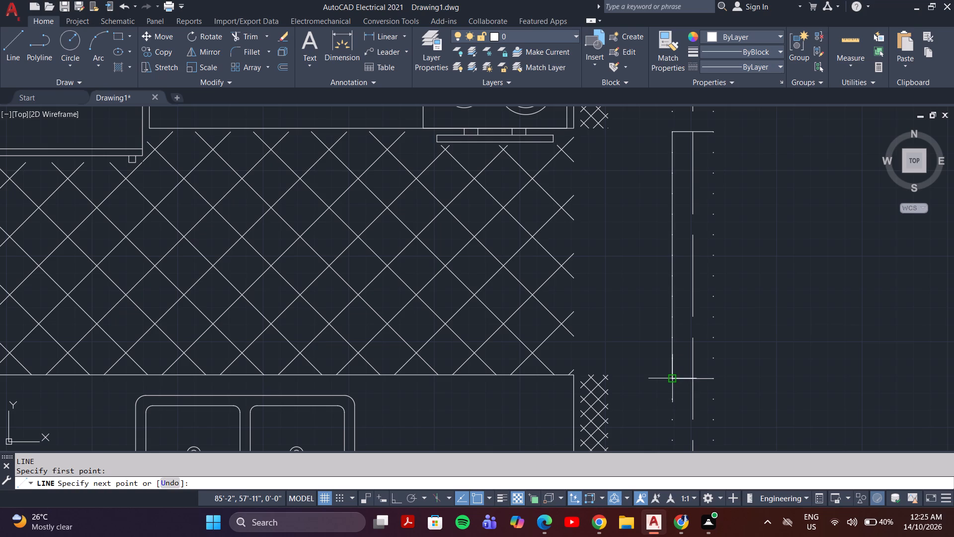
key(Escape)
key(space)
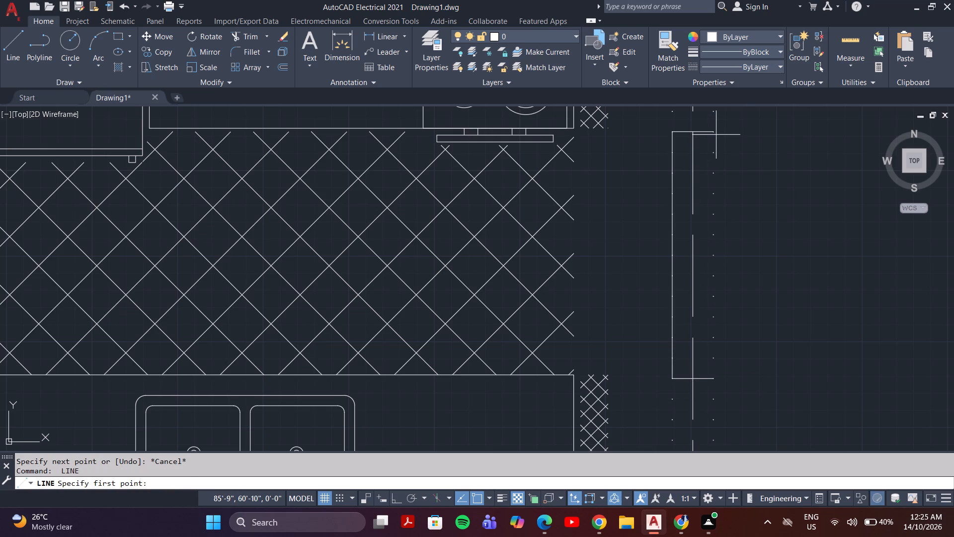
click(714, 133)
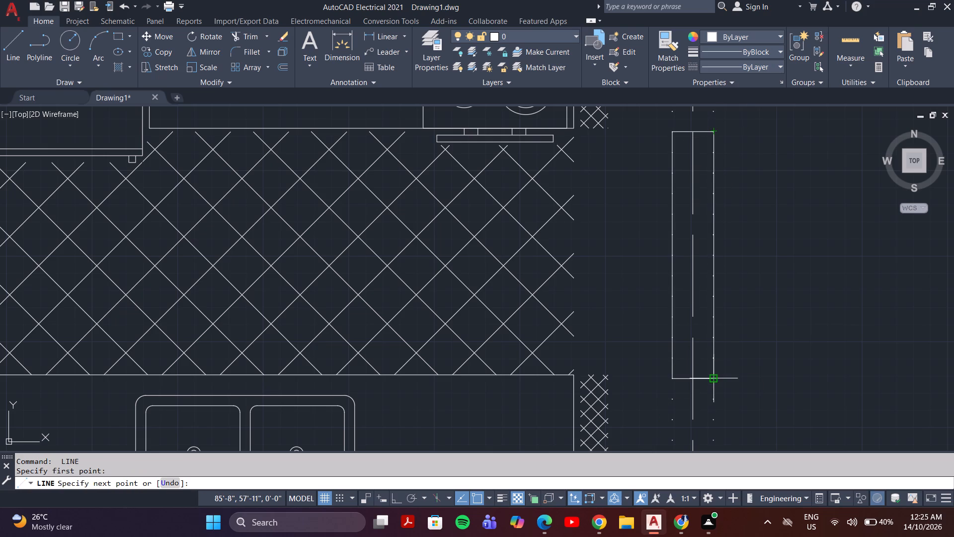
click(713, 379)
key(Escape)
Trim away all wall lines between the two cross lines to open the kitchen towards the corridor.
text(tr)
key(Return)
drag(739, 295, 646, 333)
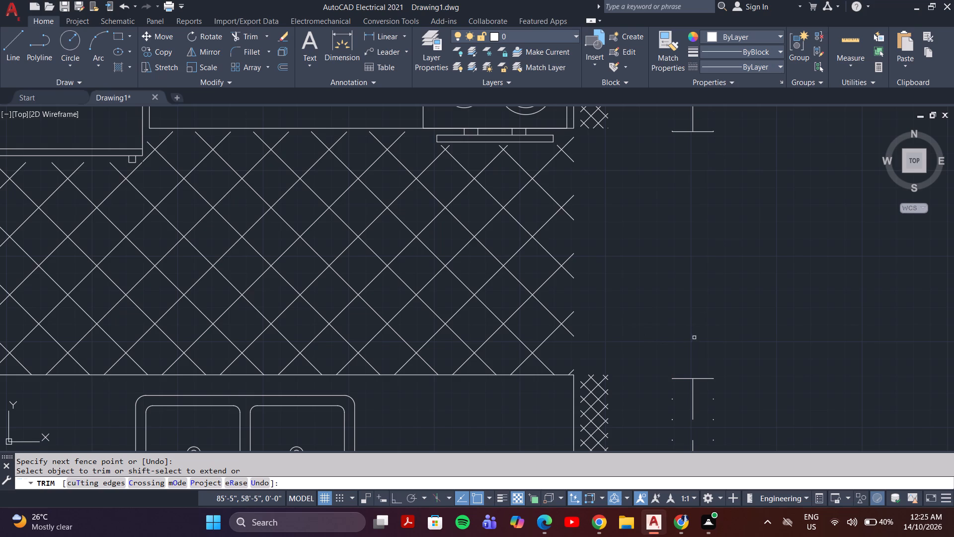
Examine the whole floor plan, from the upper bedrooms past the kitchen and dining area to the lower bathroom.
scroll(687, 193, down, 1)
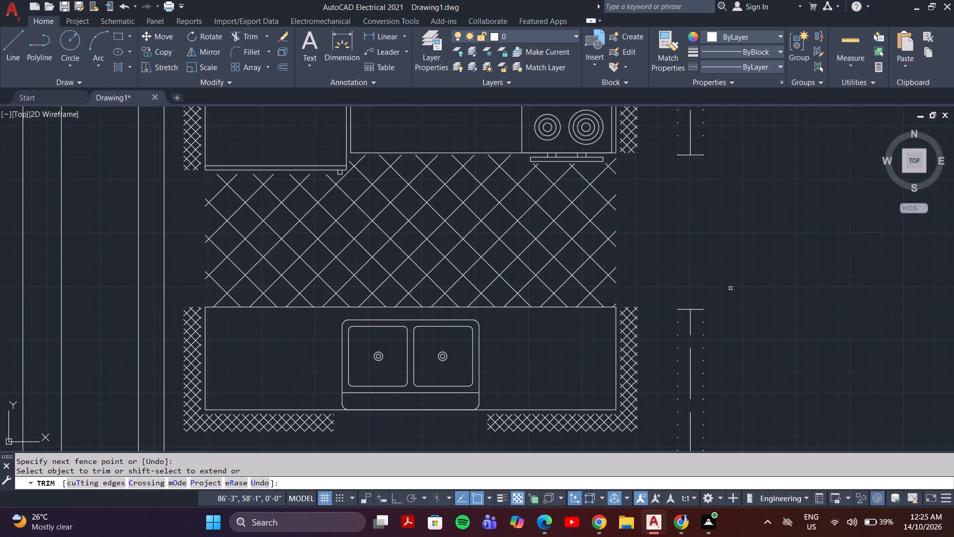
scroll(730, 282, down, 2)
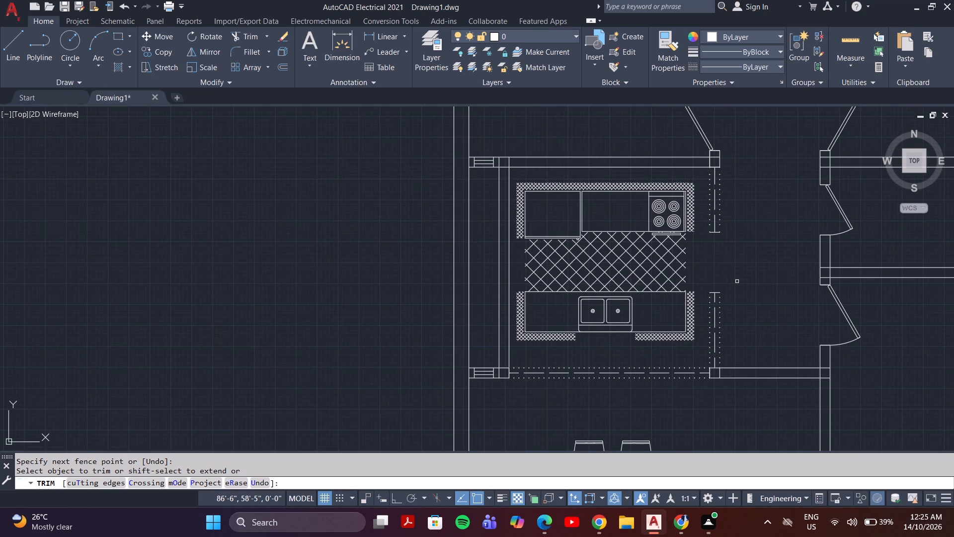
scroll(728, 281, down, 1)
middle_drag(593, 357, 604, 375)
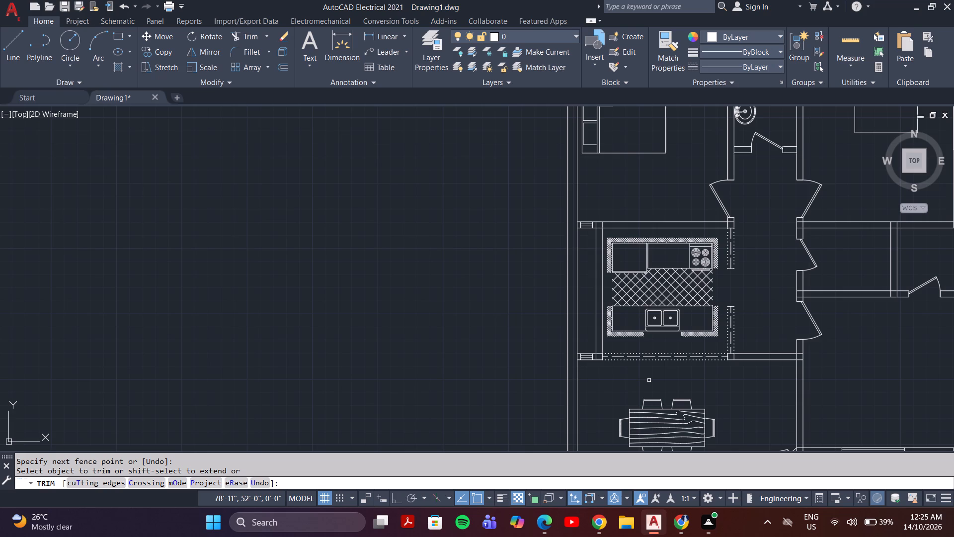
scroll(697, 220, down, 3)
middle_drag(699, 264, 646, 290)
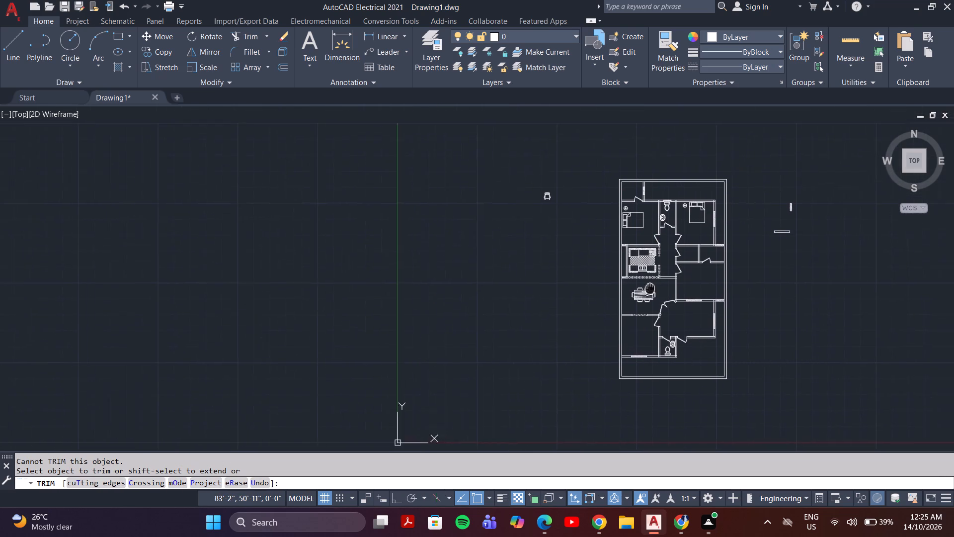
middle_drag(646, 290, 640, 295)
scroll(638, 232, up, 3)
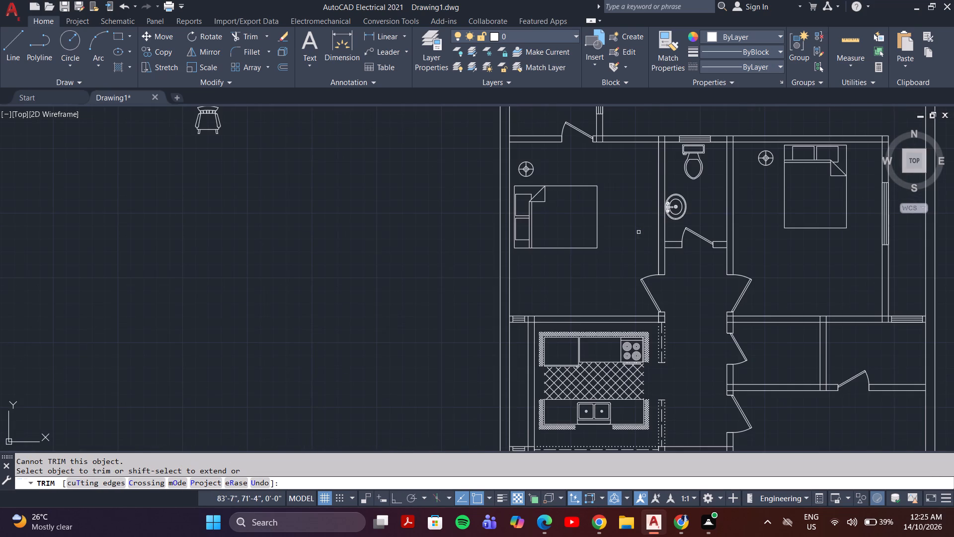
middle_drag(639, 292, 608, 164)
scroll(607, 162, up, 1)
scroll(615, 209, down, 2)
middle_drag(634, 316, 597, 229)
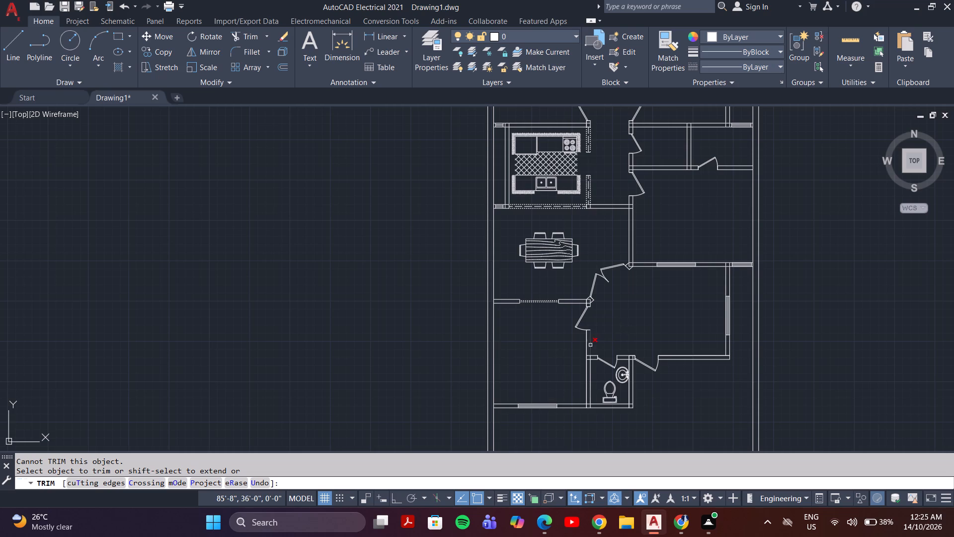
key(Escape)
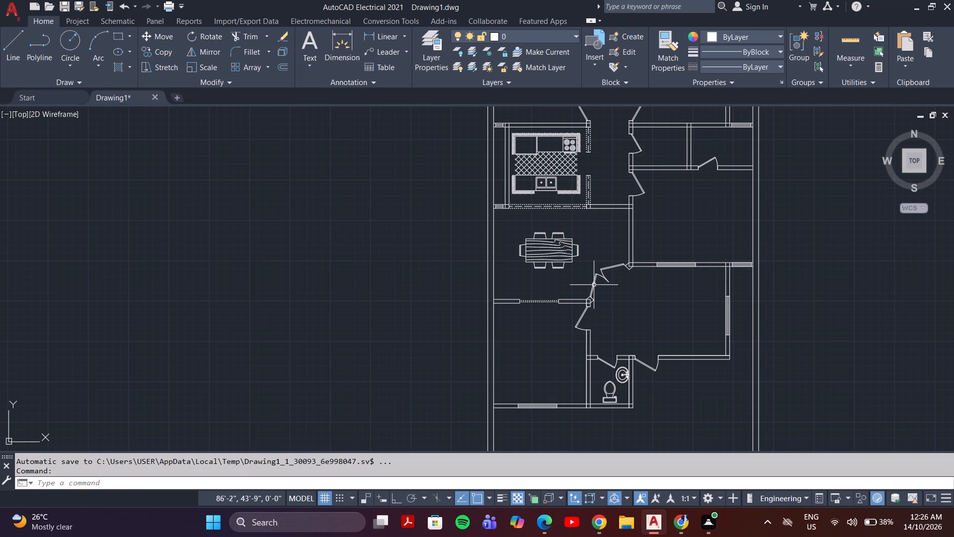
Trim away both wall lines between the kitchen's lower corner and the opposite corridor wall, opening the corridor to the dining area.
text(tr)
key(Return)
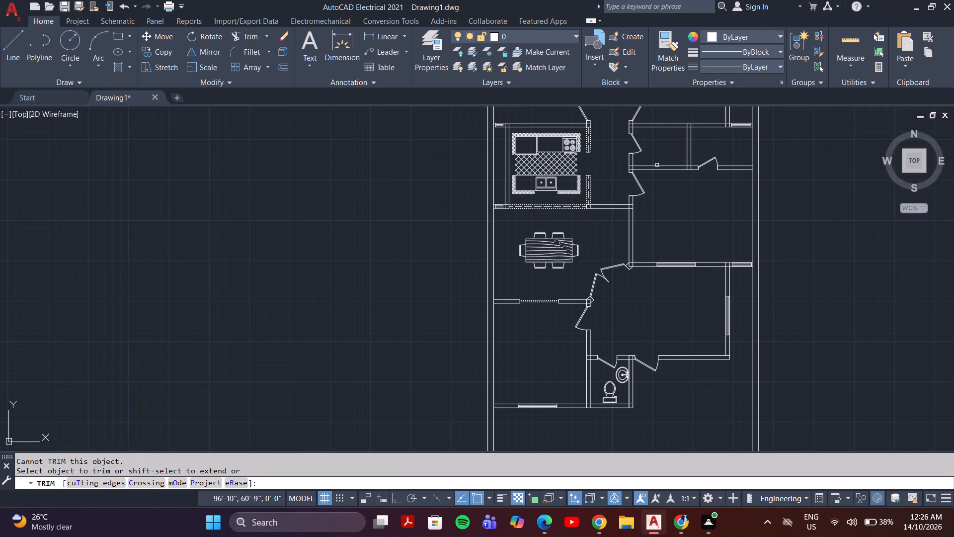
drag(610, 180, 610, 223)
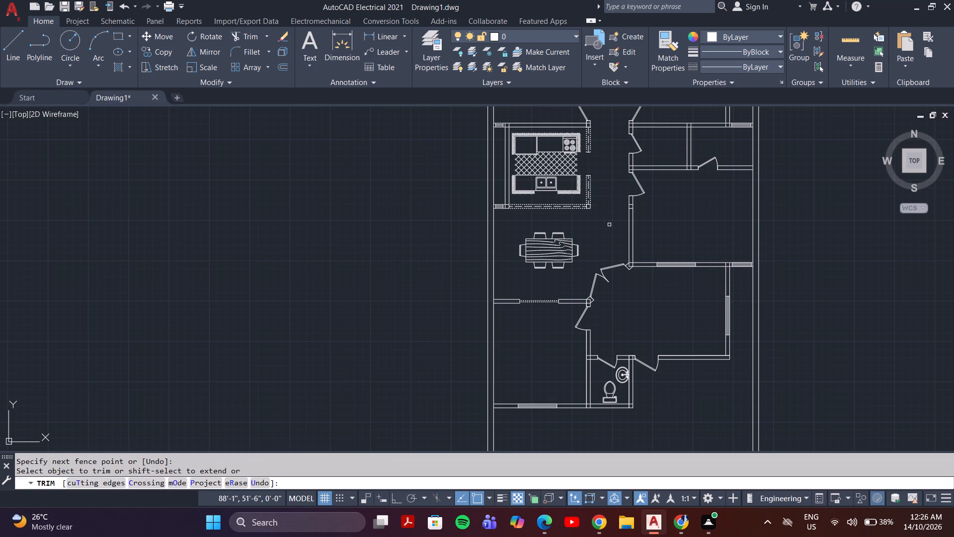
middle_drag(601, 208, 601, 245)
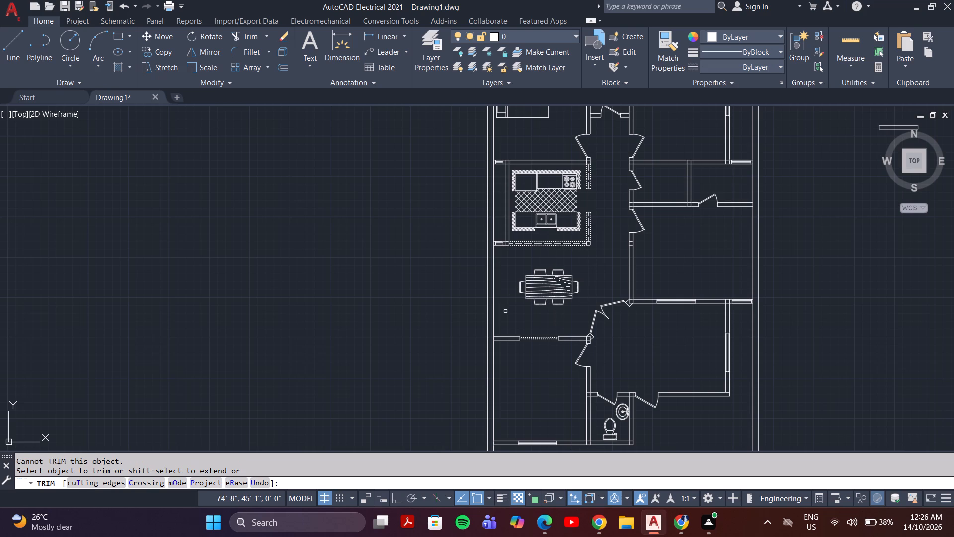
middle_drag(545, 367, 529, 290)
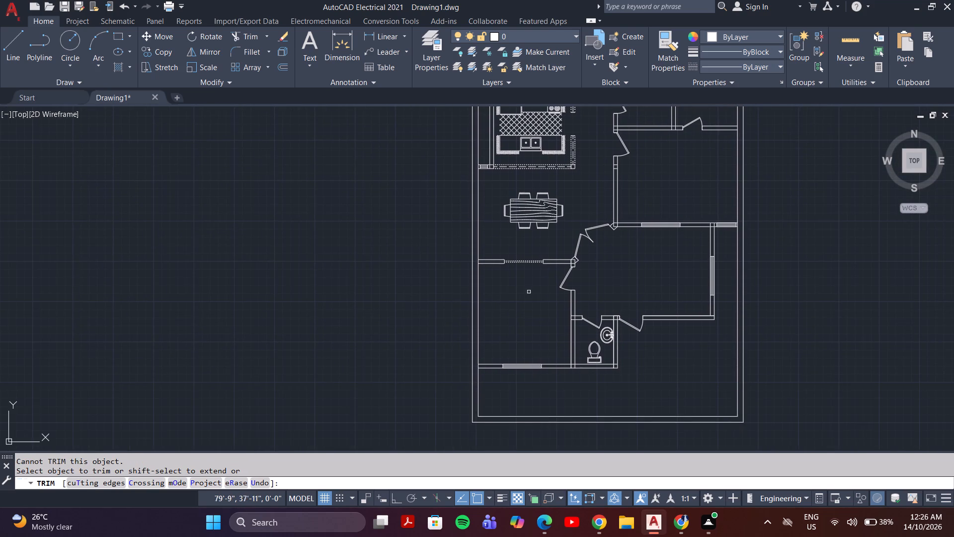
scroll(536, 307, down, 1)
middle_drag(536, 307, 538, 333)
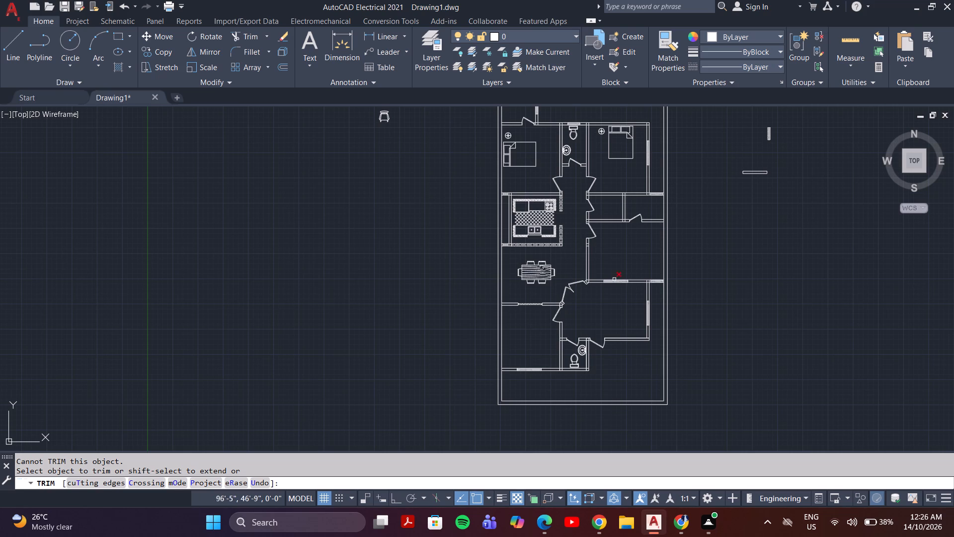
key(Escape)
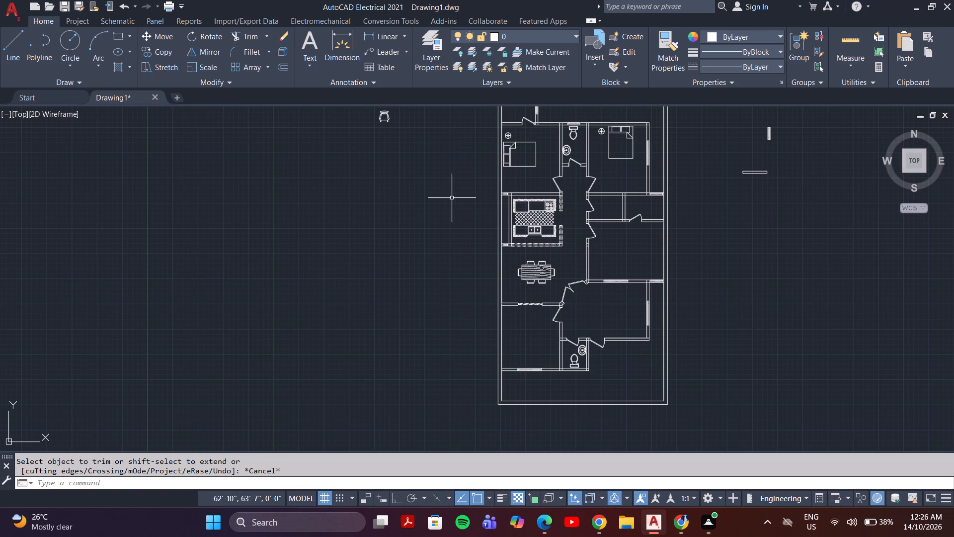
Copy the loose chair from outside the plan into the lower-left room, placing two side by side below its upper wall.
middle_drag(353, 197, 336, 307)
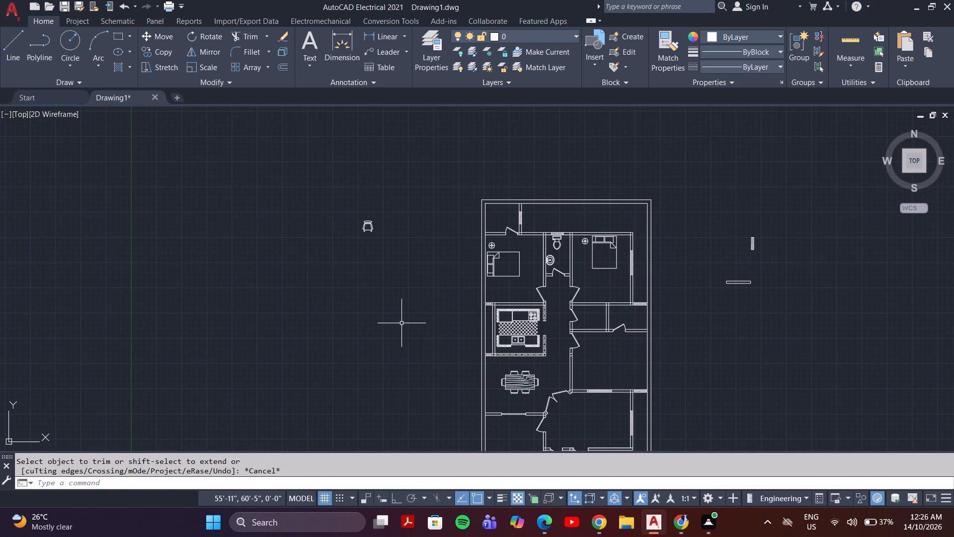
click(374, 226)
text(co)
key(Return)
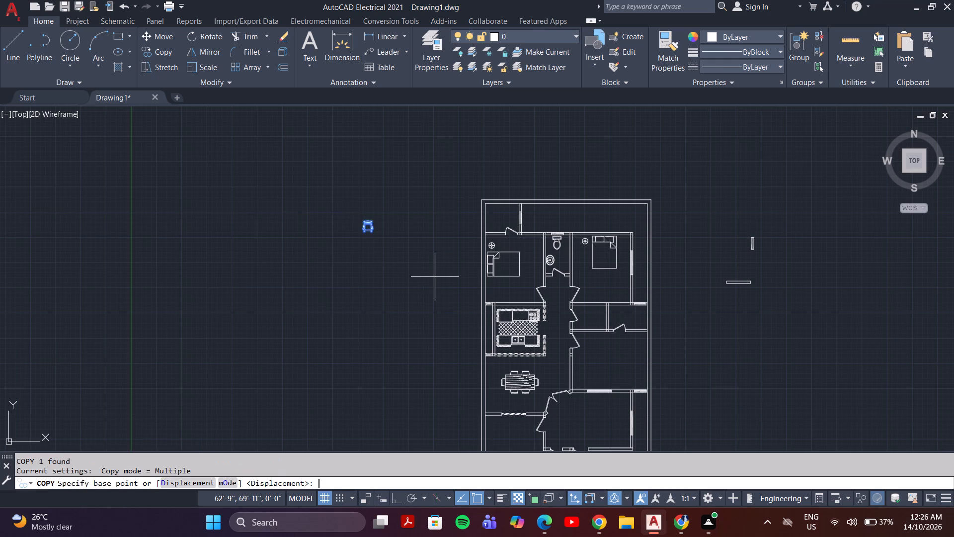
scroll(344, 223, up, 3)
click(429, 215)
scroll(457, 262, down, 4)
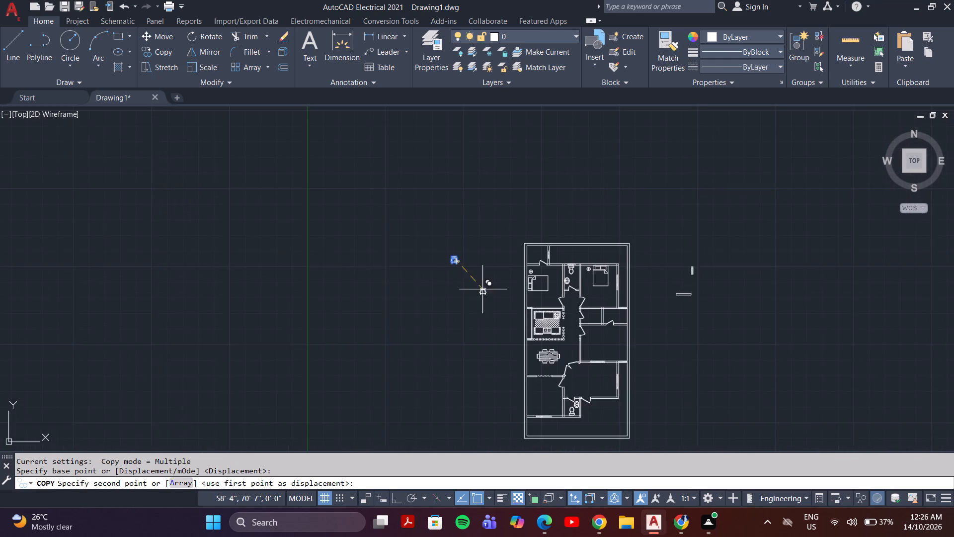
middle_drag(515, 310, 418, 313)
scroll(496, 401, up, 5)
middle_drag(228, 392, 571, 239)
scroll(403, 230, down, 2)
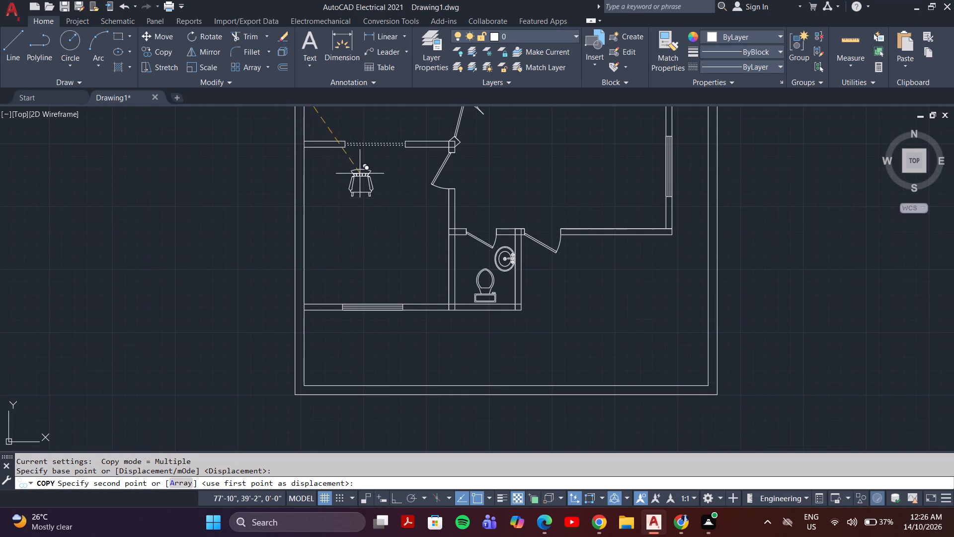
click(339, 169)
click(377, 167)
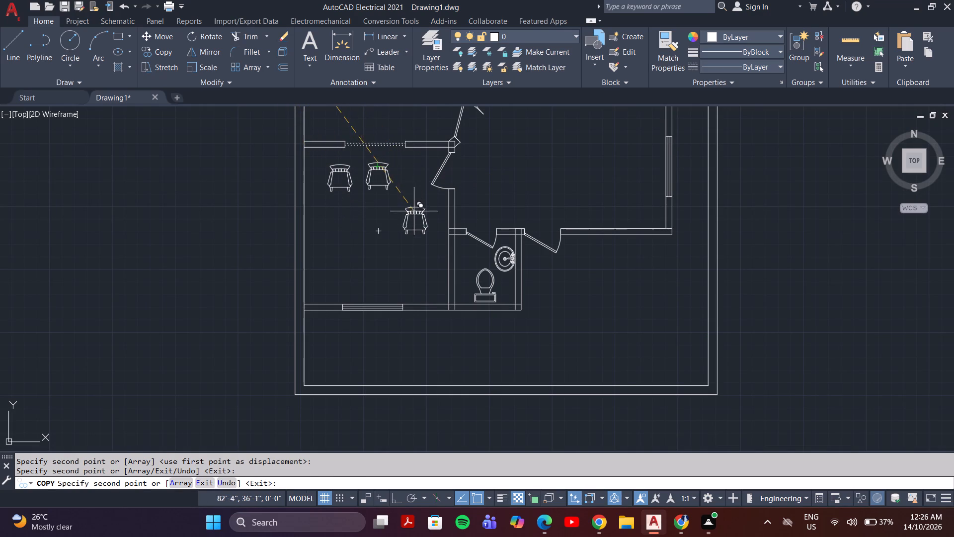
Place four more chair copies in the same room: two along the window wall and one near each side wall.
click(338, 268)
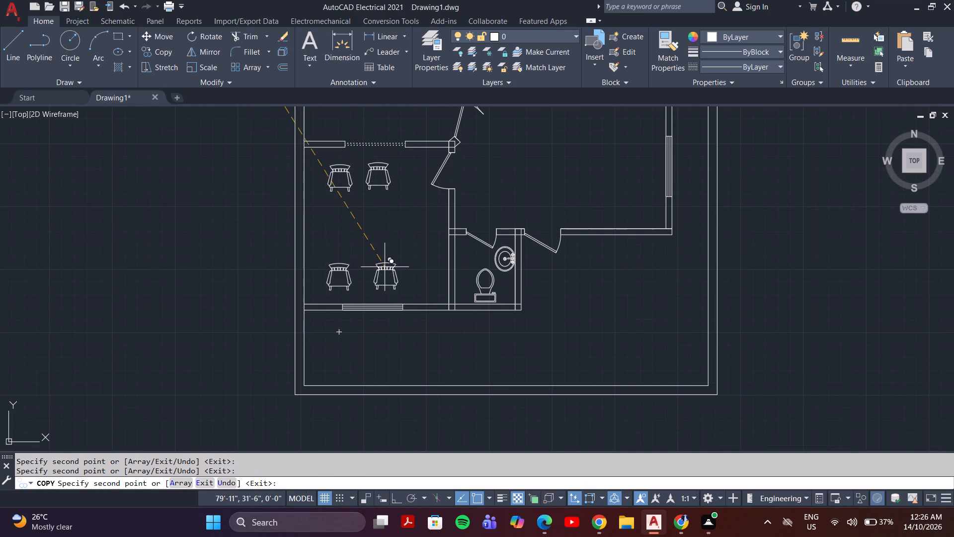
click(386, 267)
click(416, 216)
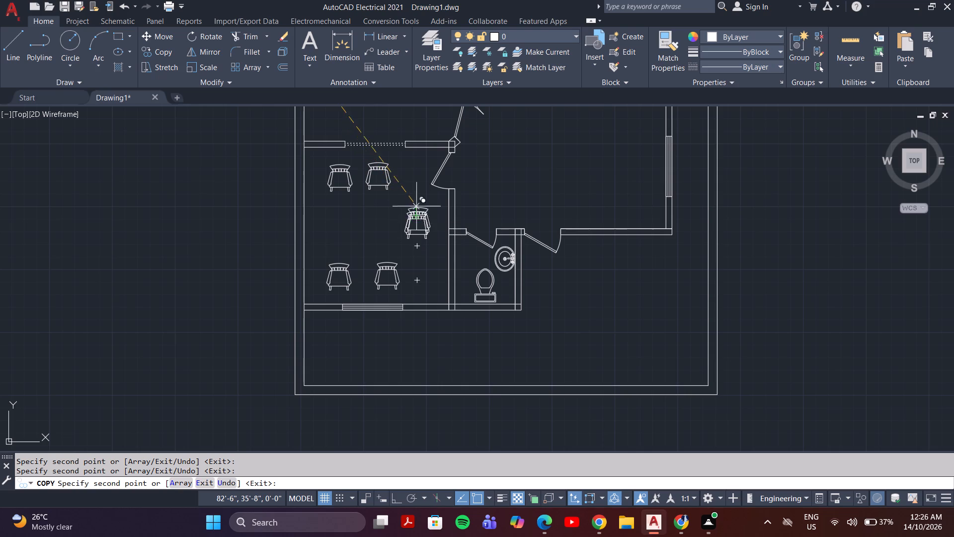
click(325, 214)
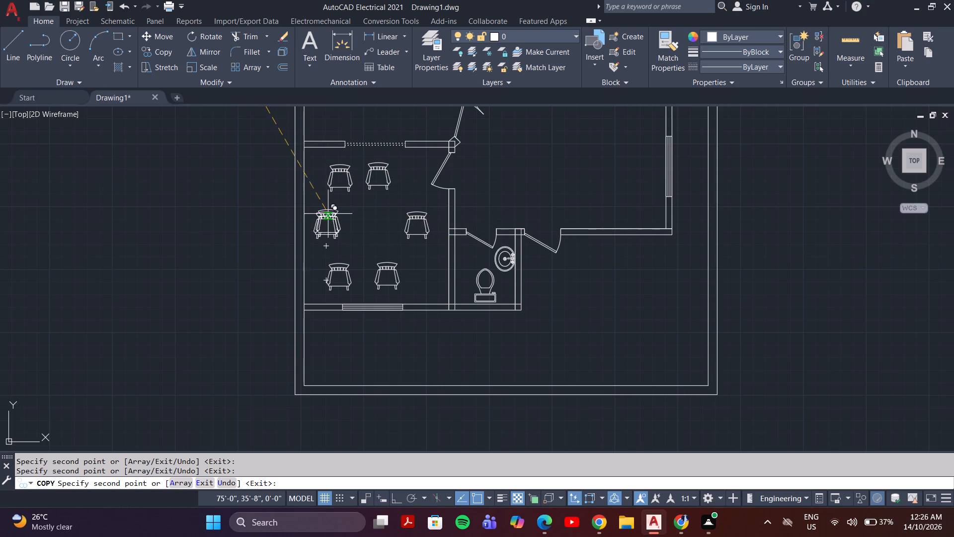
key(Escape)
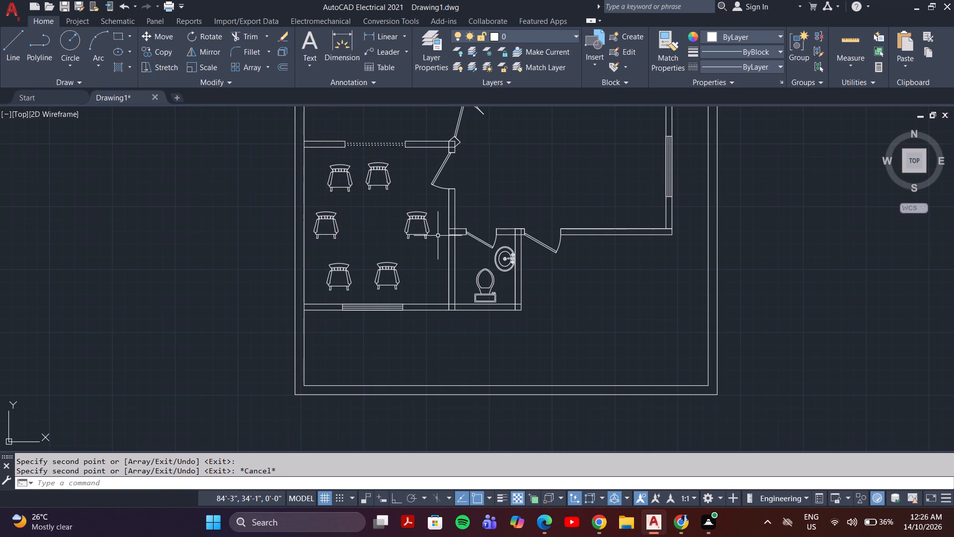
Move the two upper chairs together a short distance to the right, staying below the upper wall.
scroll(383, 187, up, 3)
scroll(407, 139, down, 3)
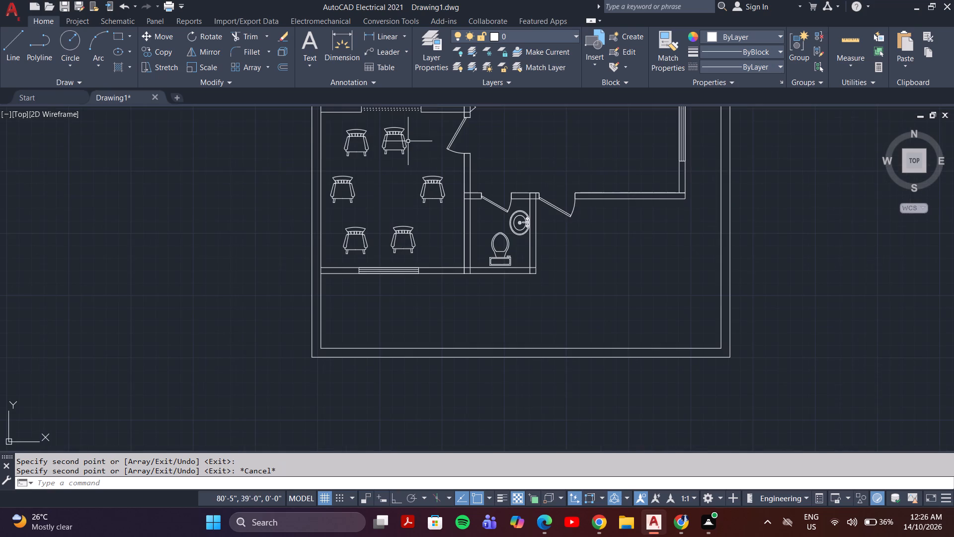
click(413, 135)
click(341, 144)
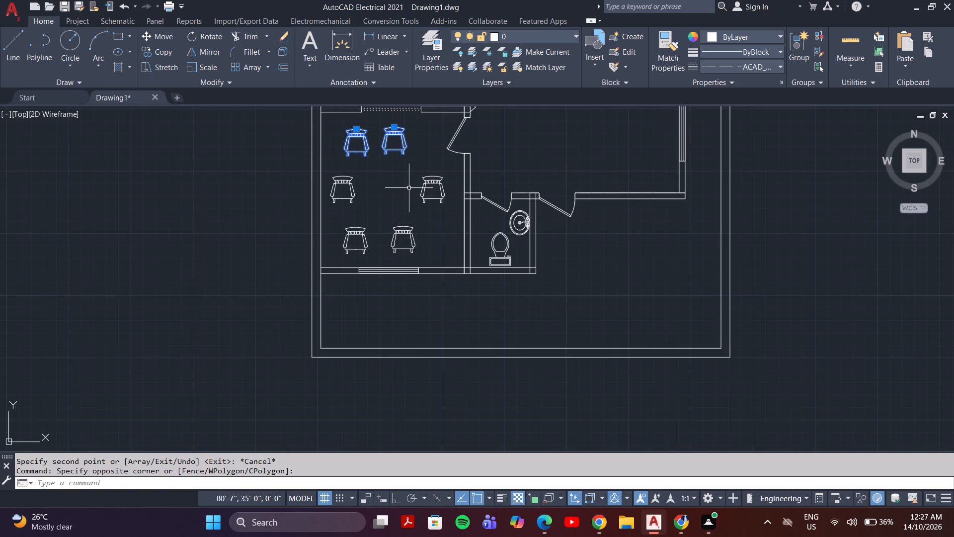
key(m)
key(Return)
click(399, 142)
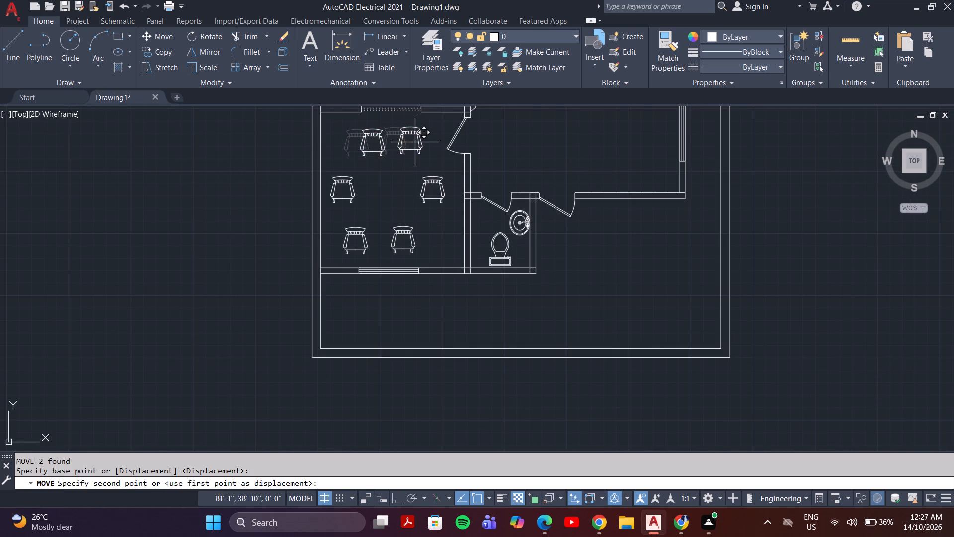
click(410, 142)
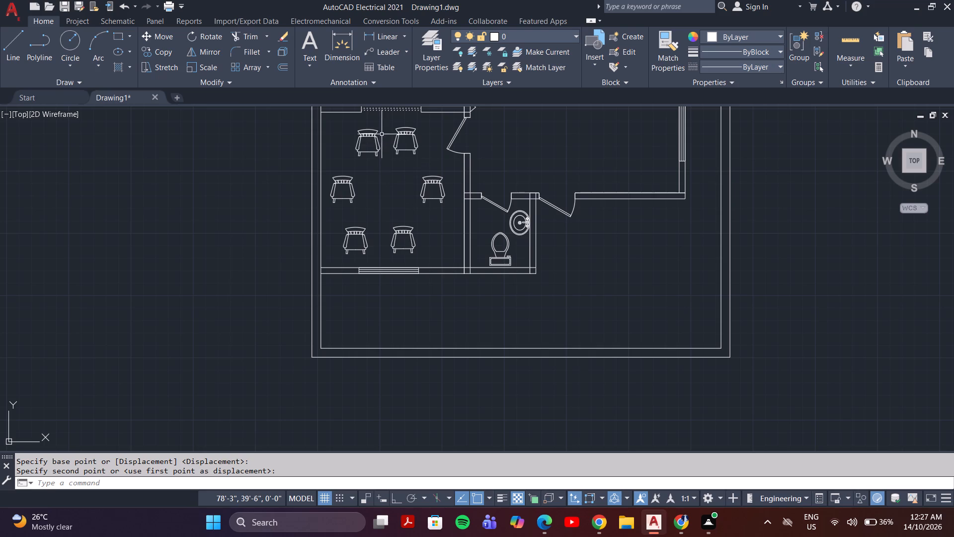
Fine-tune the upper pair, nudging the left chair slightly up and the right chair slightly further right.
click(382, 131)
click(357, 152)
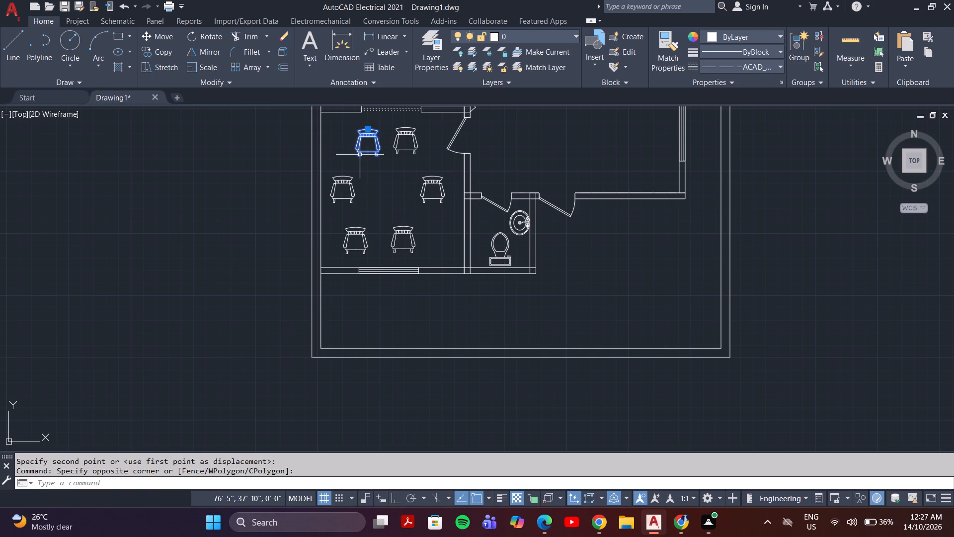
key(m)
key(Return)
click(368, 143)
click(368, 141)
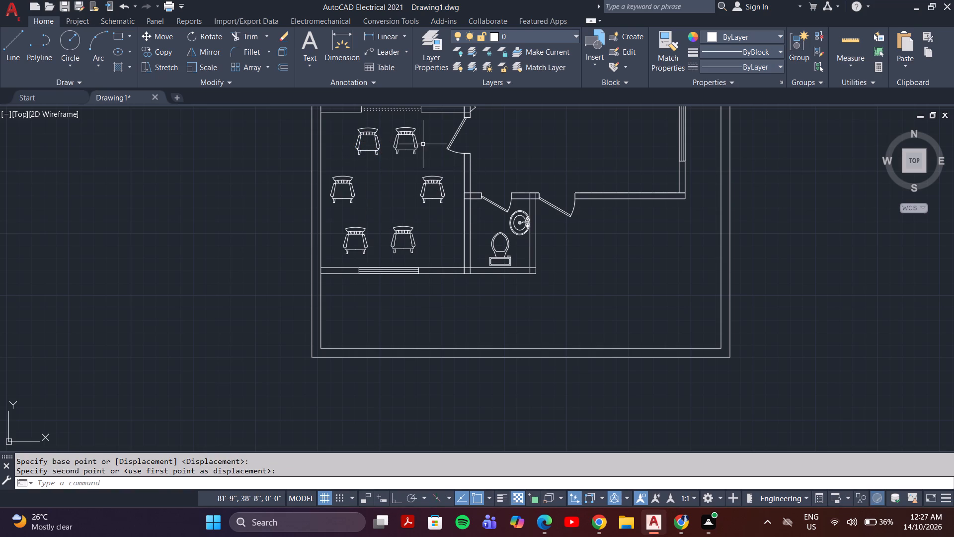
click(416, 135)
key(m)
key(Return)
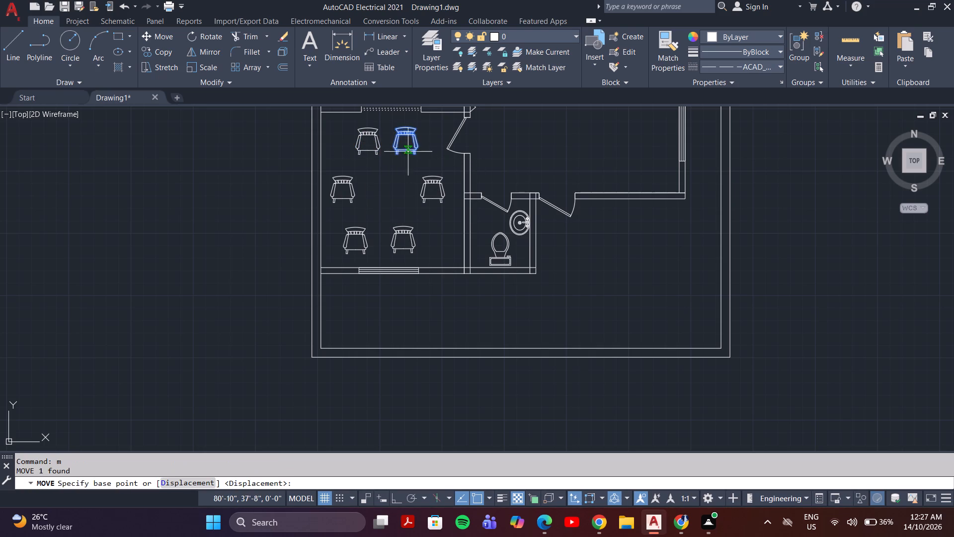
click(405, 144)
click(409, 145)
Rotate the chair near the right side wall by 270° about its back corner, using Ortho, to face the room's centre.
click(439, 176)
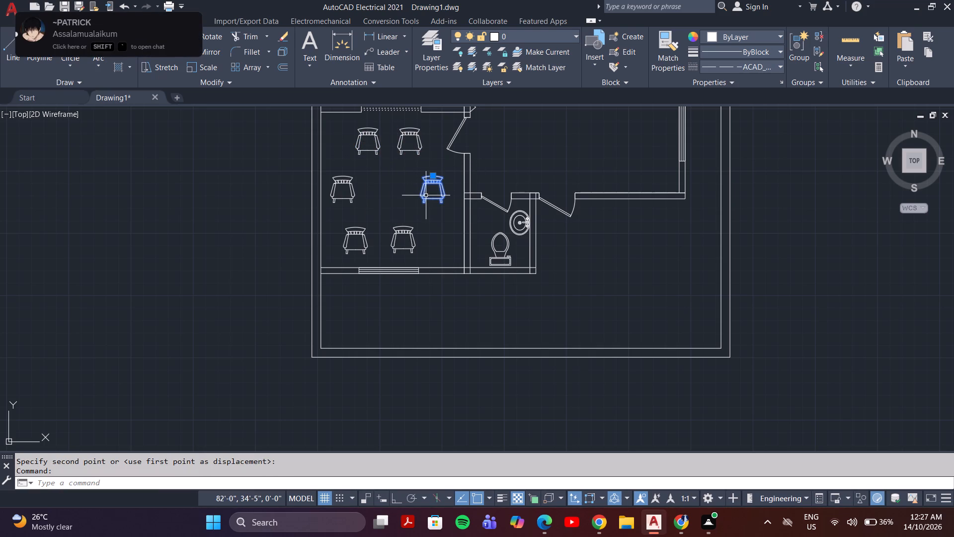
click(422, 204)
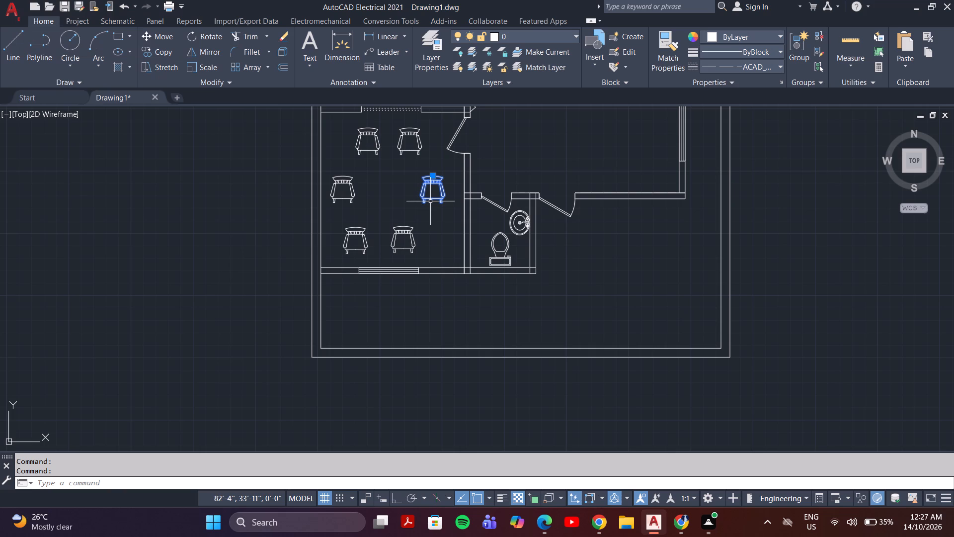
text(ro)
key(Return)
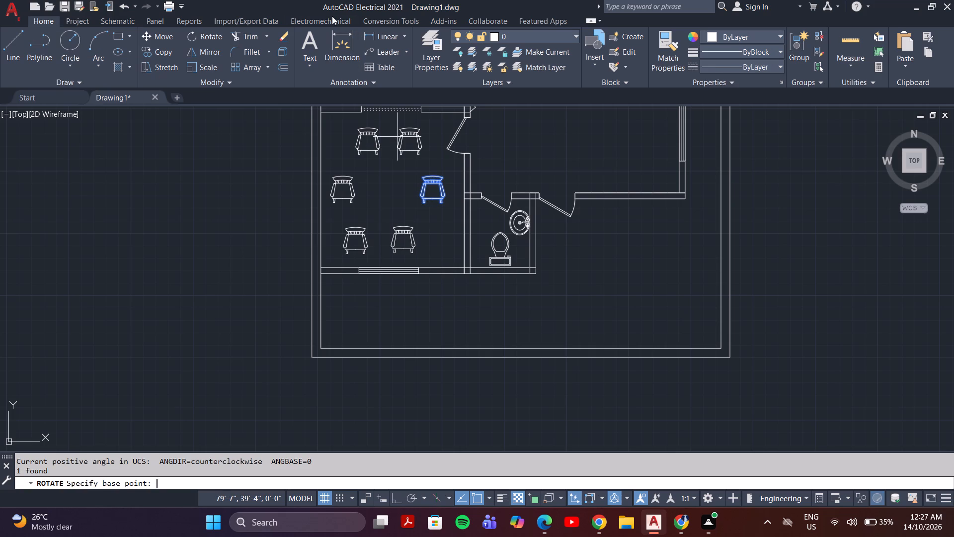
scroll(445, 176, up, 4)
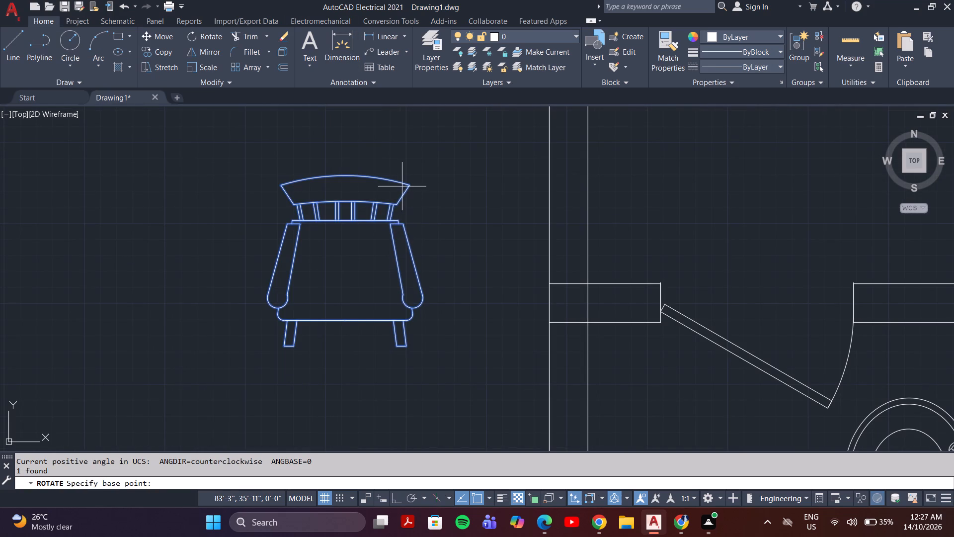
click(409, 186)
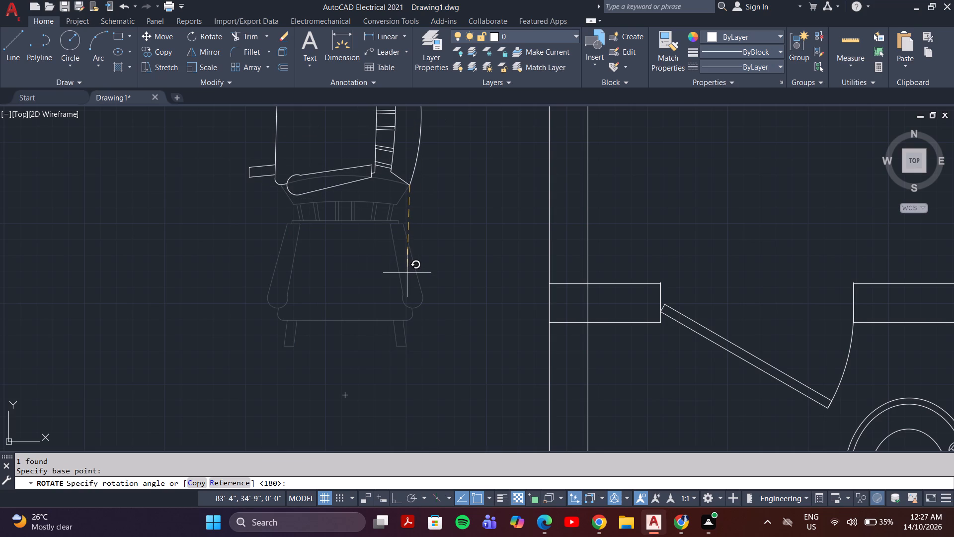
key(F8)
click(407, 273)
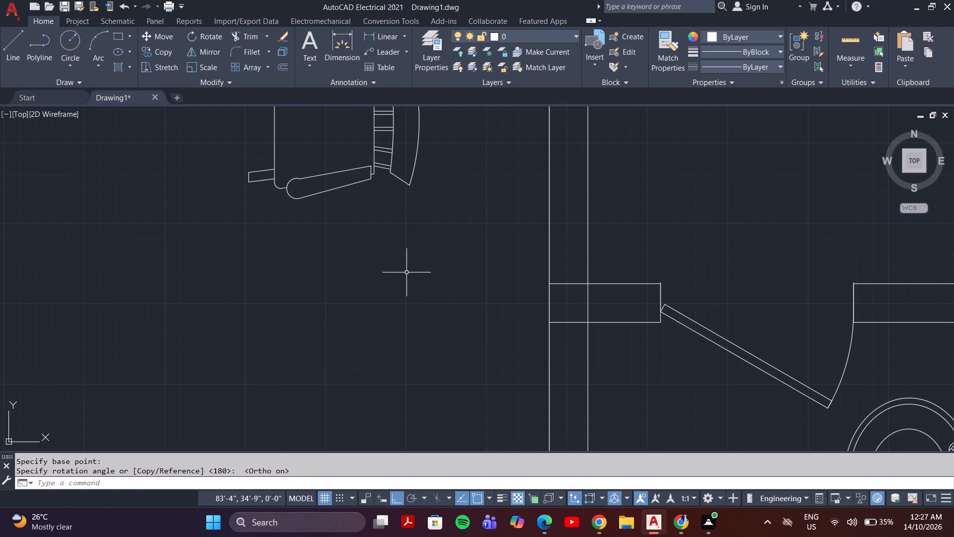
Move the rotated right-hand chair about 2' straight down, below the door swing.
middle_drag(406, 271, 401, 327)
scroll(401, 324, down, 2)
click(410, 242)
click(366, 297)
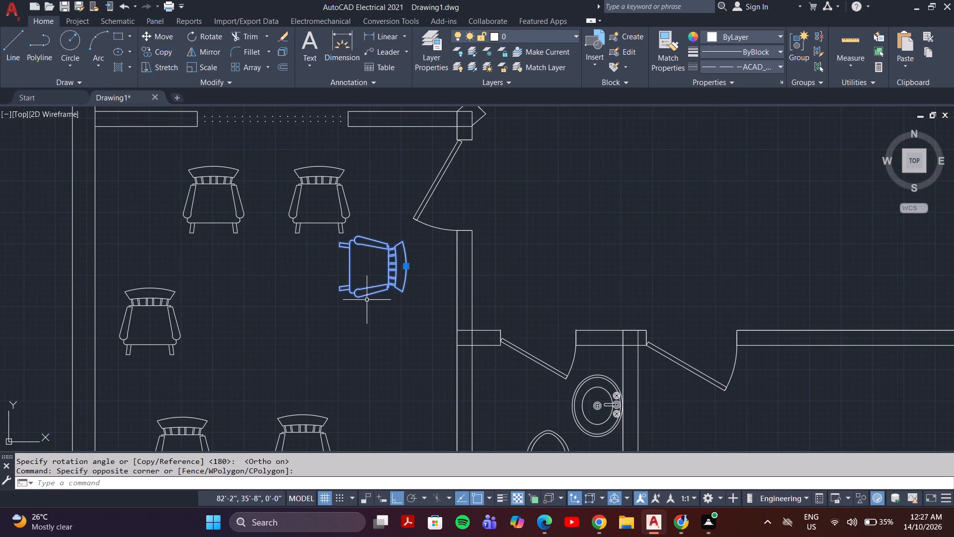
key(m)
key(Return)
click(386, 258)
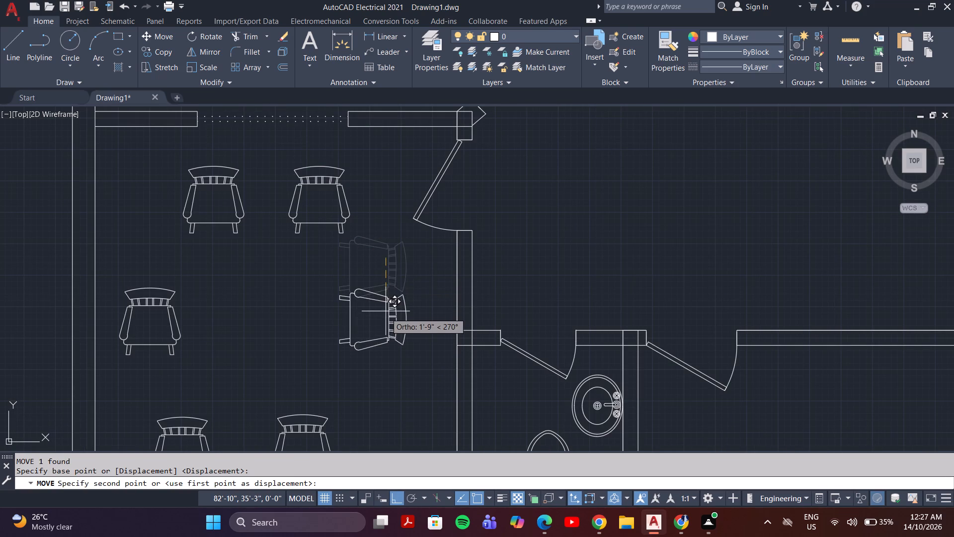
click(387, 315)
Rotate the chair near the left side wall by 90° about its front leg corner to face the room's centre.
click(196, 289)
click(145, 363)
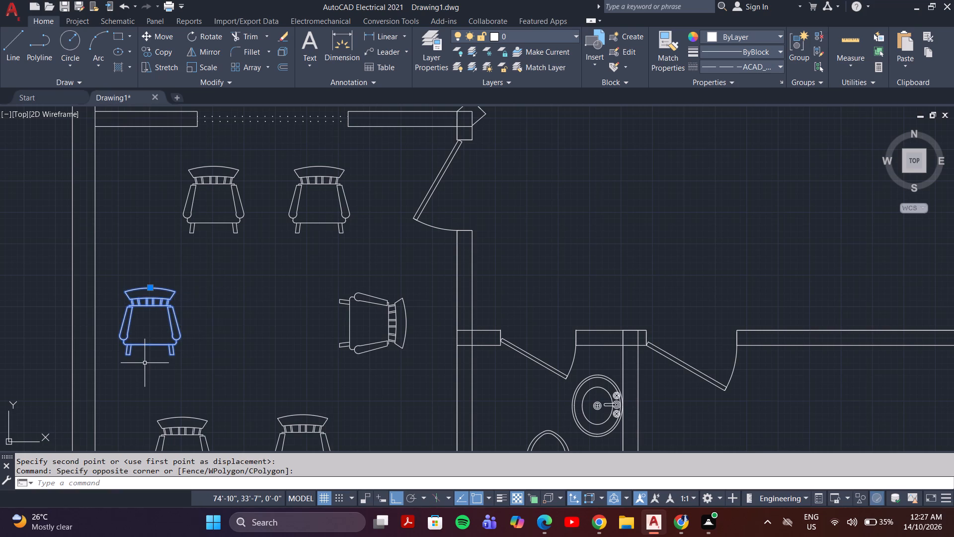
text(ro)
key(Return)
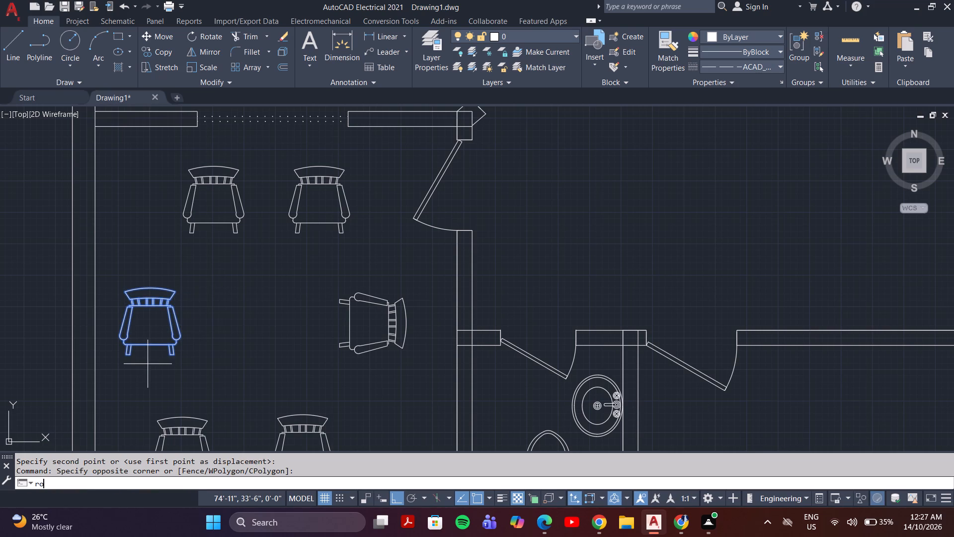
click(175, 356)
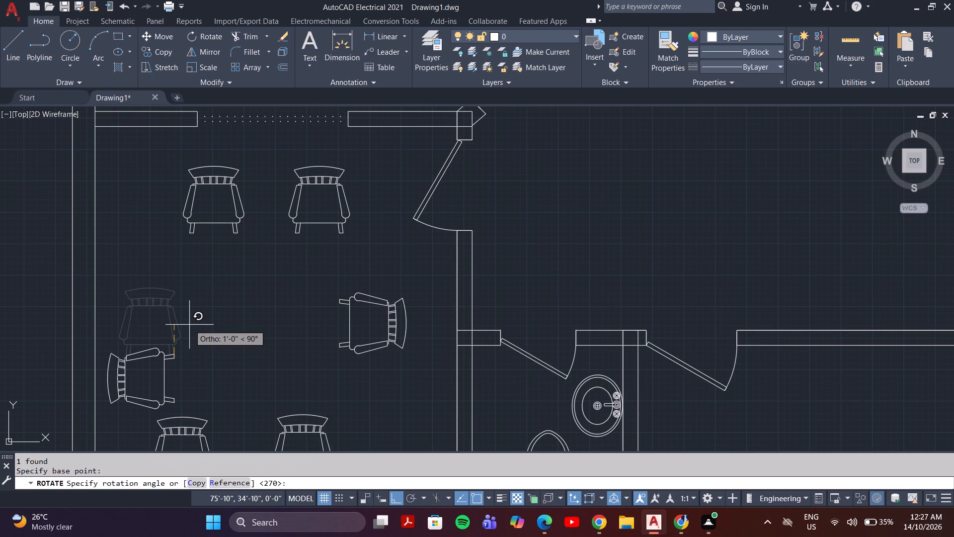
click(189, 325)
Move the rotated left-hand chair straight up until it roughly lines up with the chair opposite.
click(183, 331)
click(138, 428)
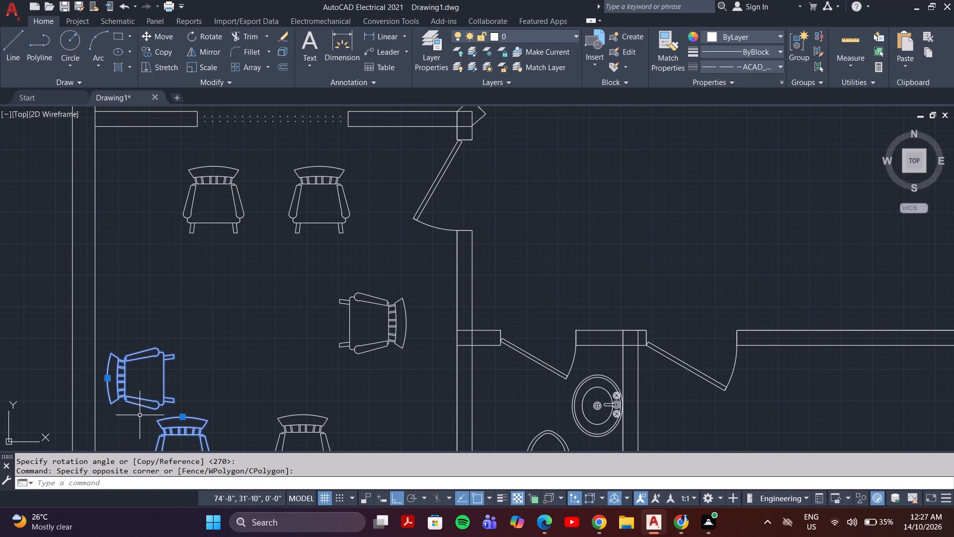
key(Escape)
click(165, 343)
click(138, 391)
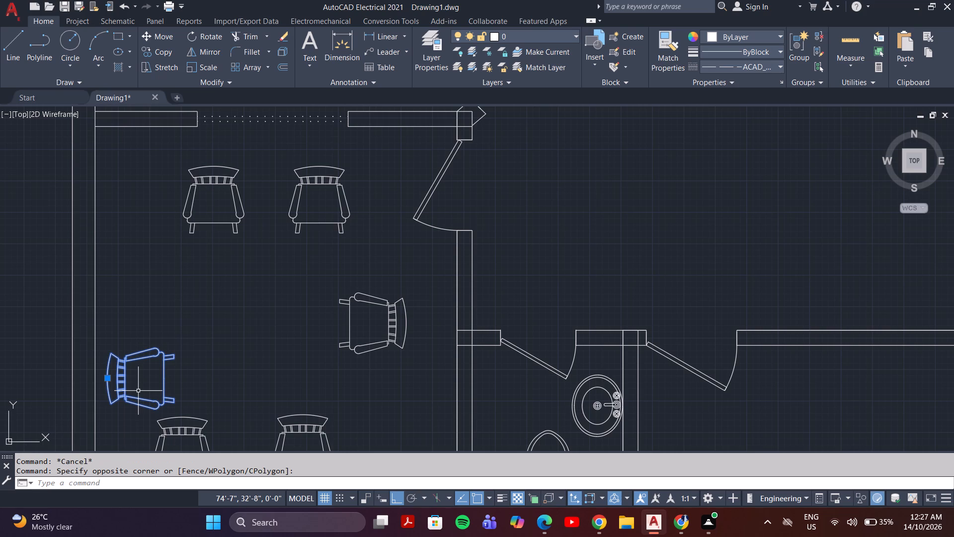
key(m)
key(Return)
click(124, 373)
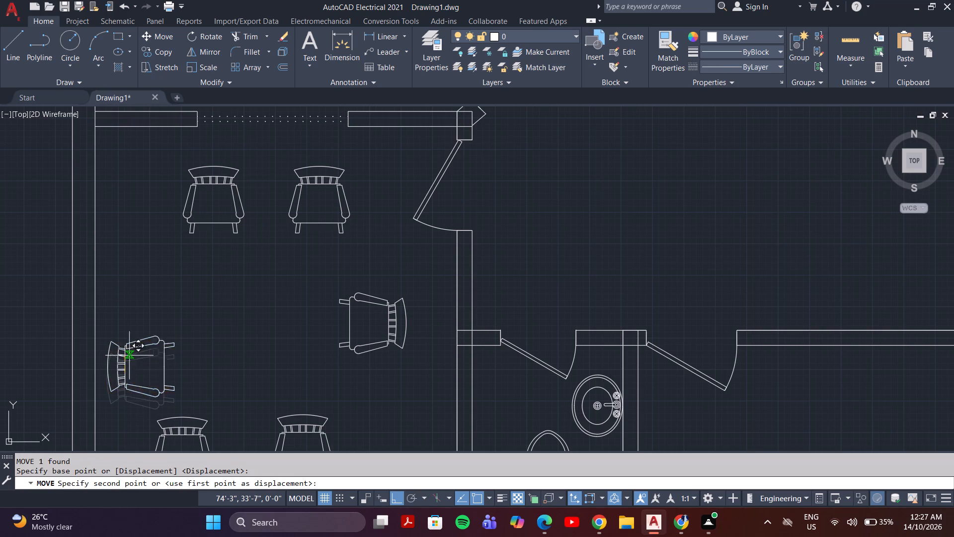
click(133, 323)
Rotate the lower right-hand chair 180° about its right front leg corner, using Ortho, to face the room's centre.
scroll(196, 340, down, 1)
middle_drag(196, 340, 193, 263)
click(268, 310)
click(236, 347)
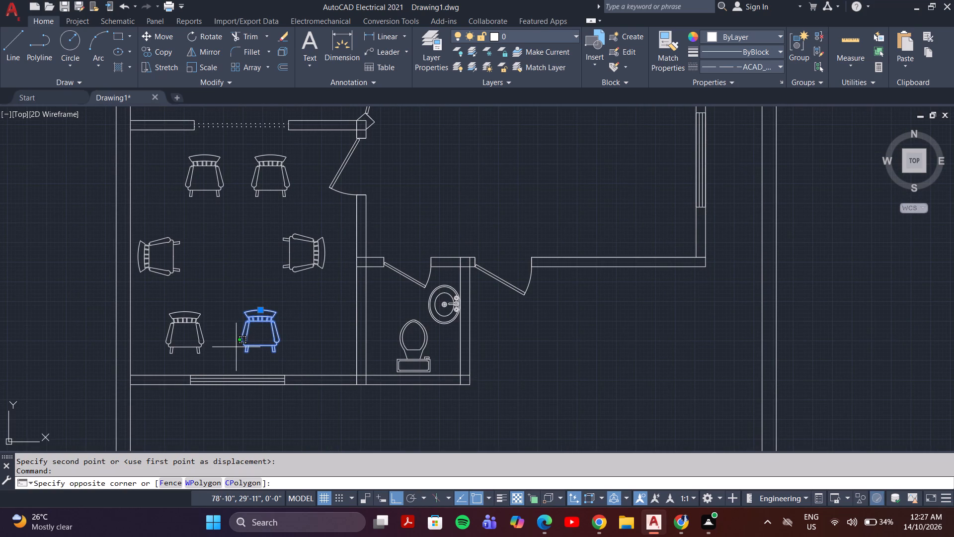
key(Escape)
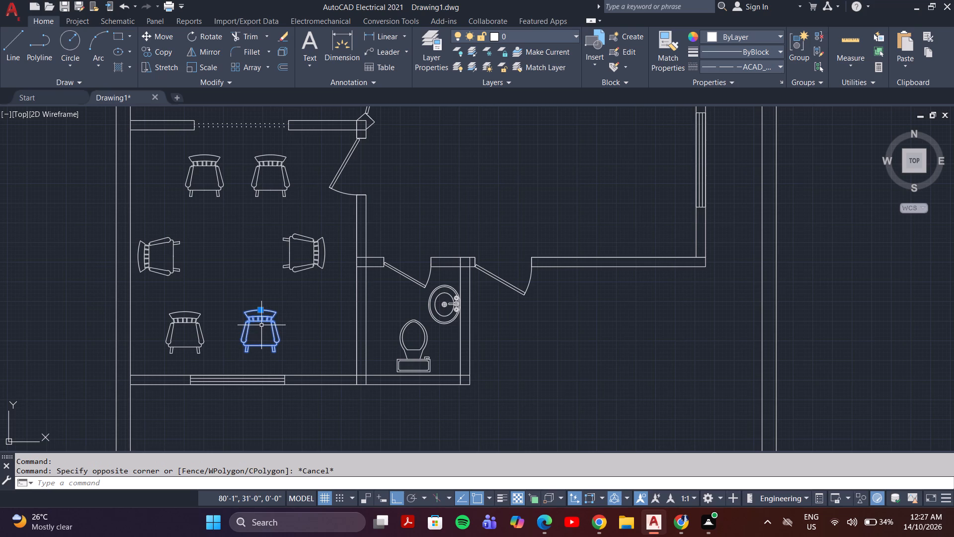
text(ro)
key(Return)
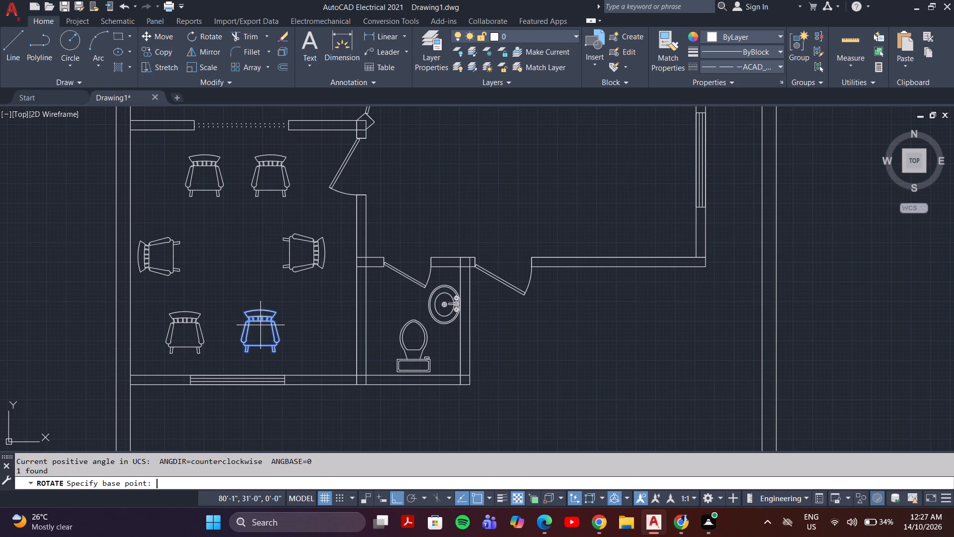
scroll(281, 357, up, 3)
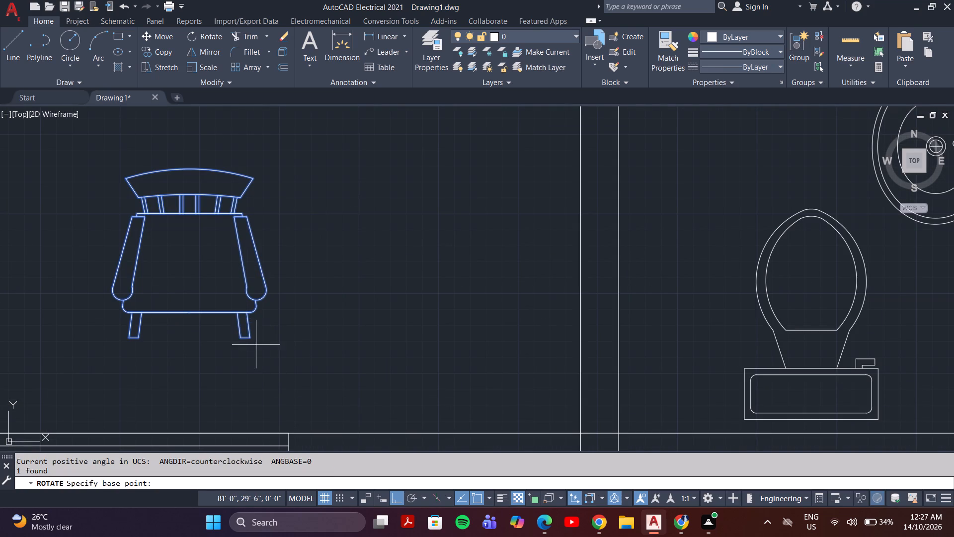
click(249, 337)
click(171, 335)
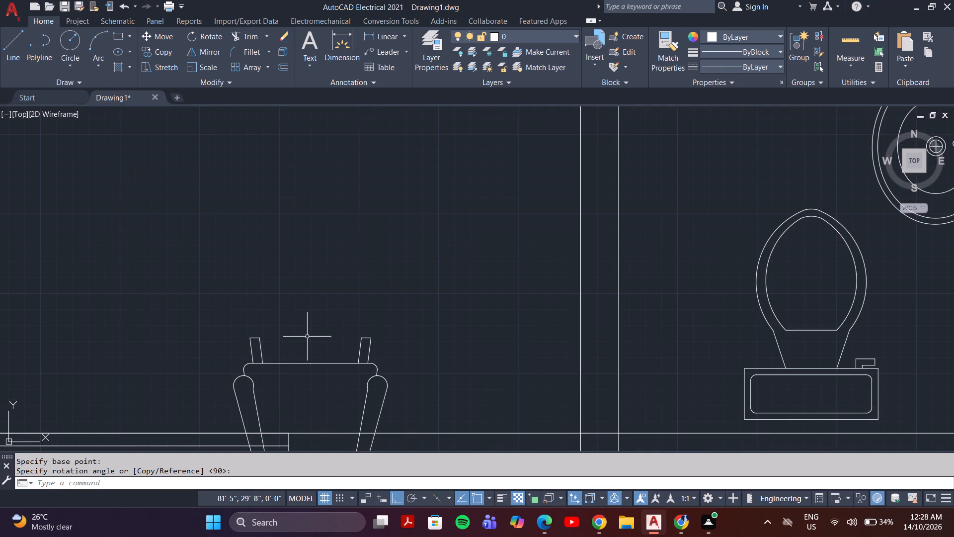
Move the rotated lower right-hand chair, with Ortho off, up and slightly left so it sits clear inside the bottom wall.
click(369, 331)
click(214, 387)
key(m)
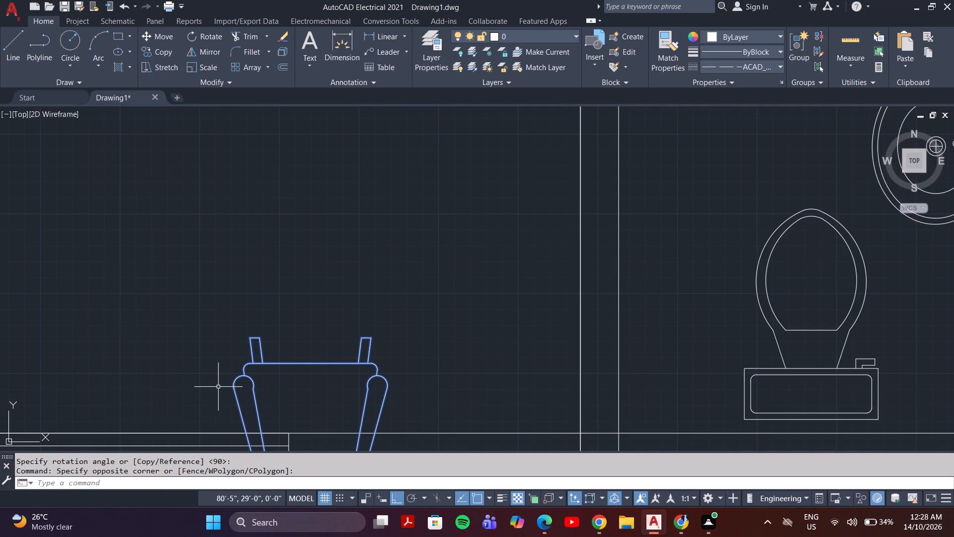
key(Return)
middle_drag(302, 361, 297, 319)
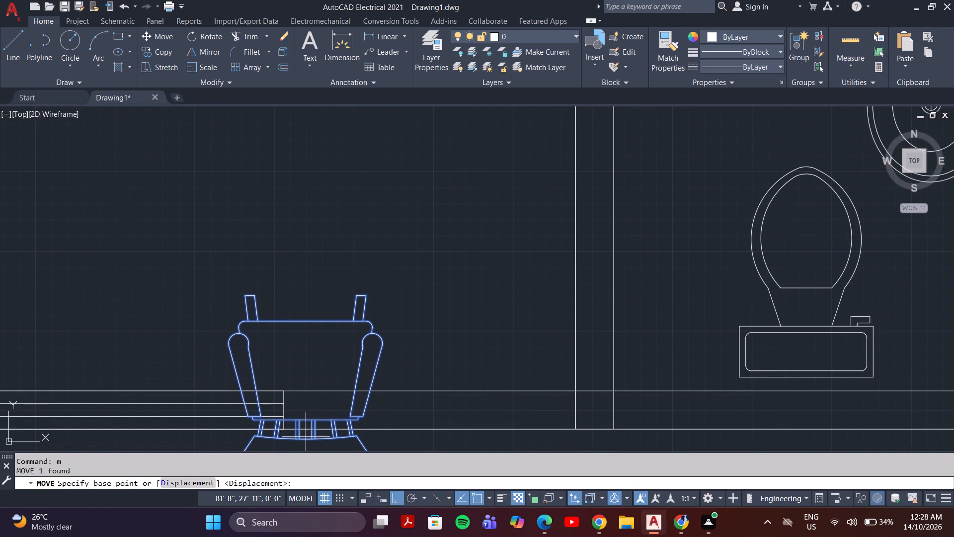
click(307, 439)
scroll(252, 288, down, 3)
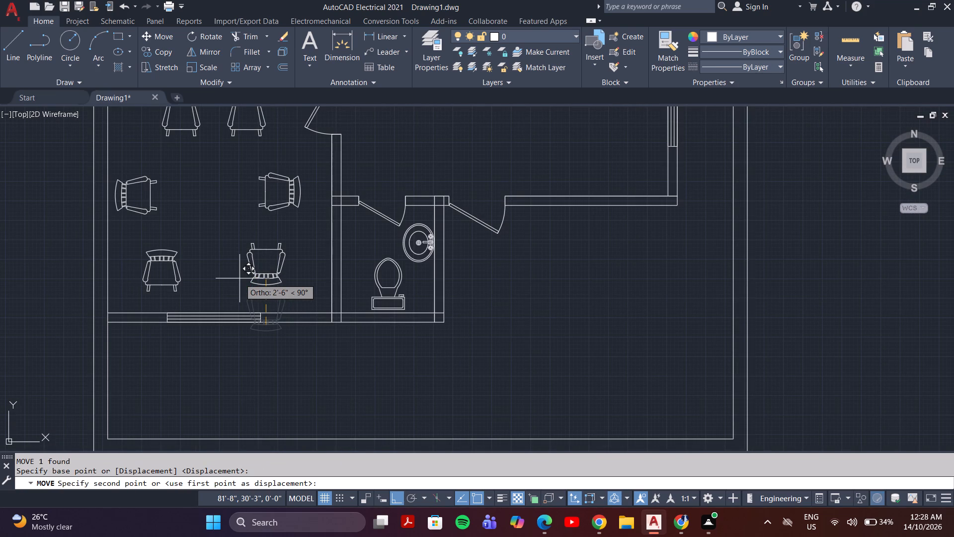
key(F8)
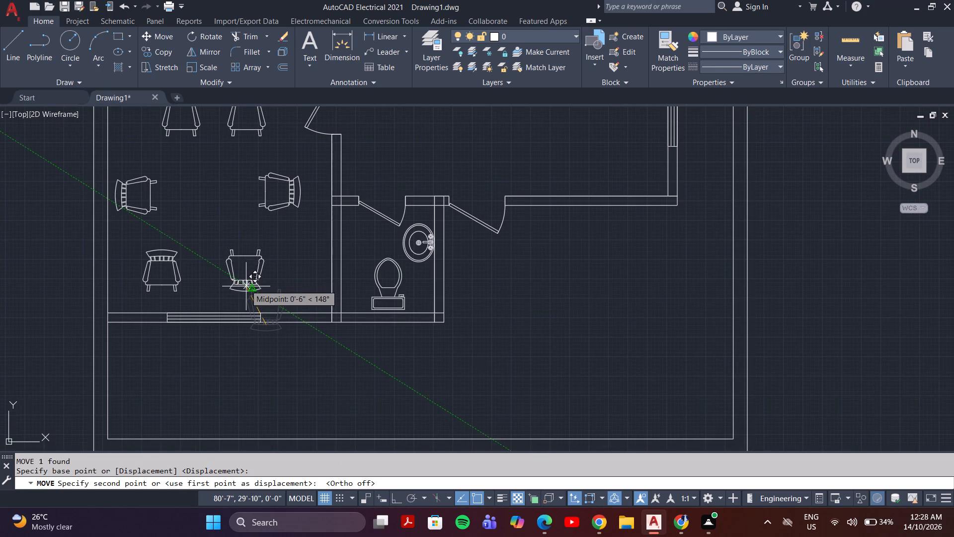
click(246, 287)
Rotate the lower left-hand chair 180° about its right back corner, with Ortho on, to face the room's centre.
click(193, 246)
click(128, 292)
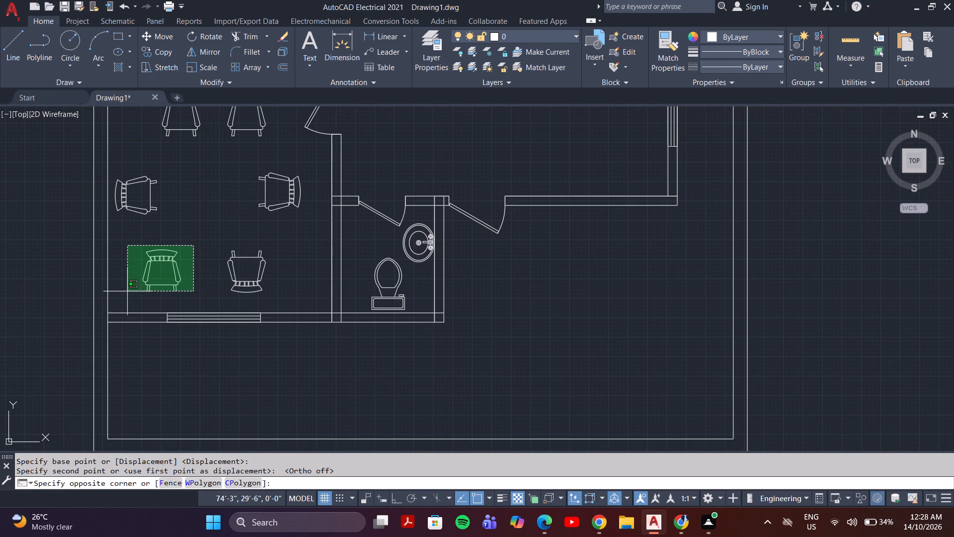
key(r)
key(o)
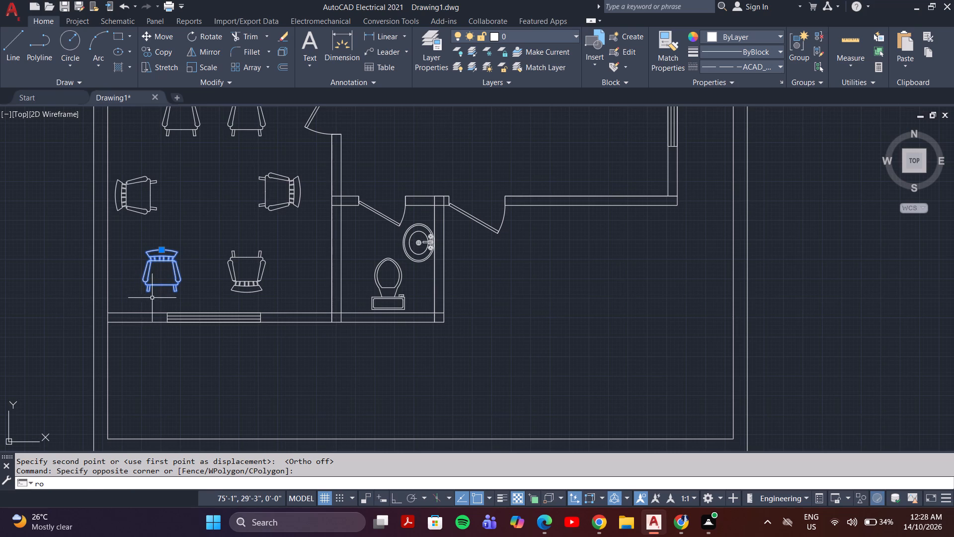
key(Return)
scroll(164, 271, up, 2)
click(193, 222)
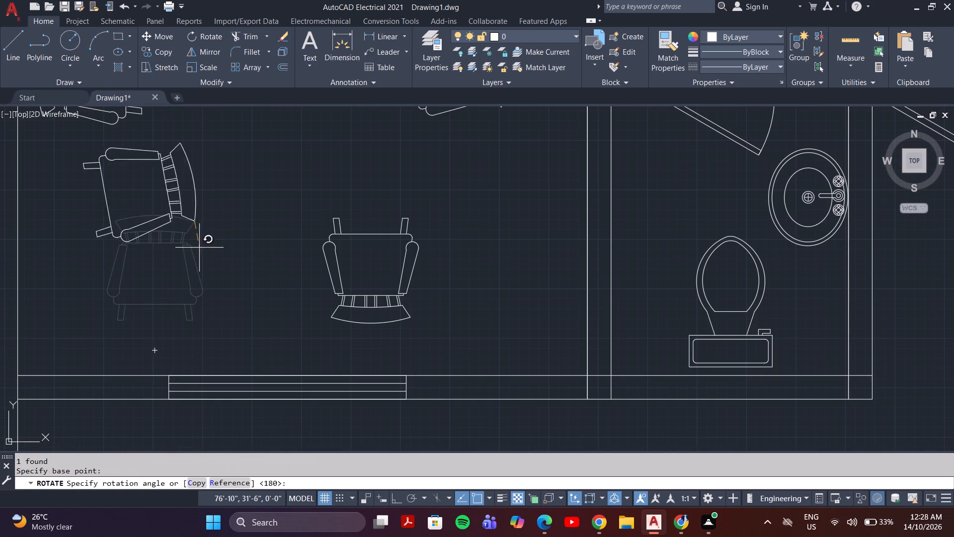
key(F8)
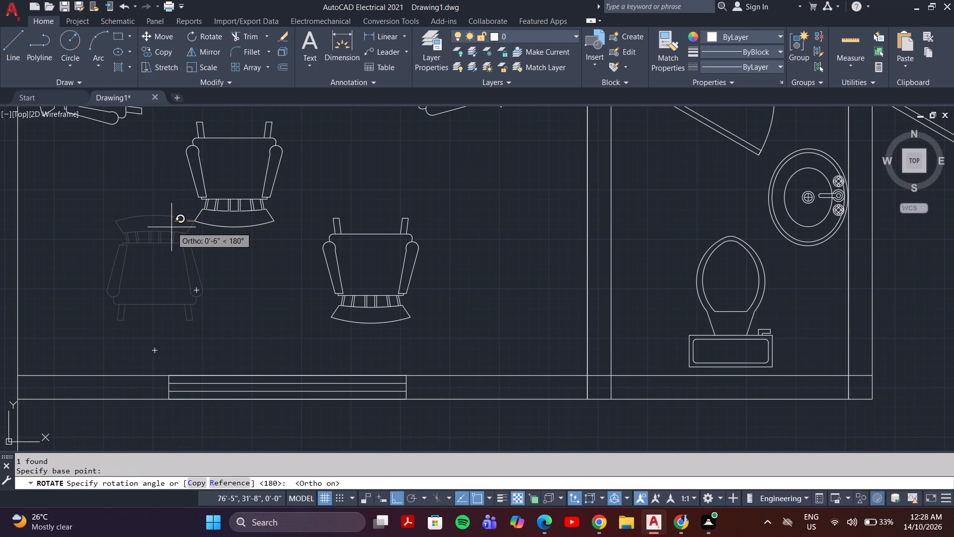
click(172, 228)
Move the rotated lower left-hand chair straight down until it roughly lines up with the chair beside it.
click(277, 164)
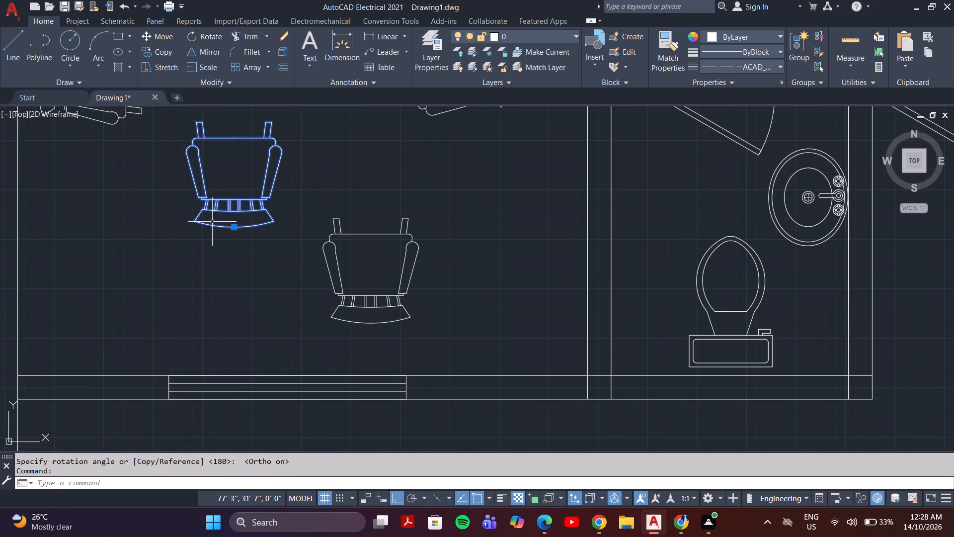
key(m)
key(Return)
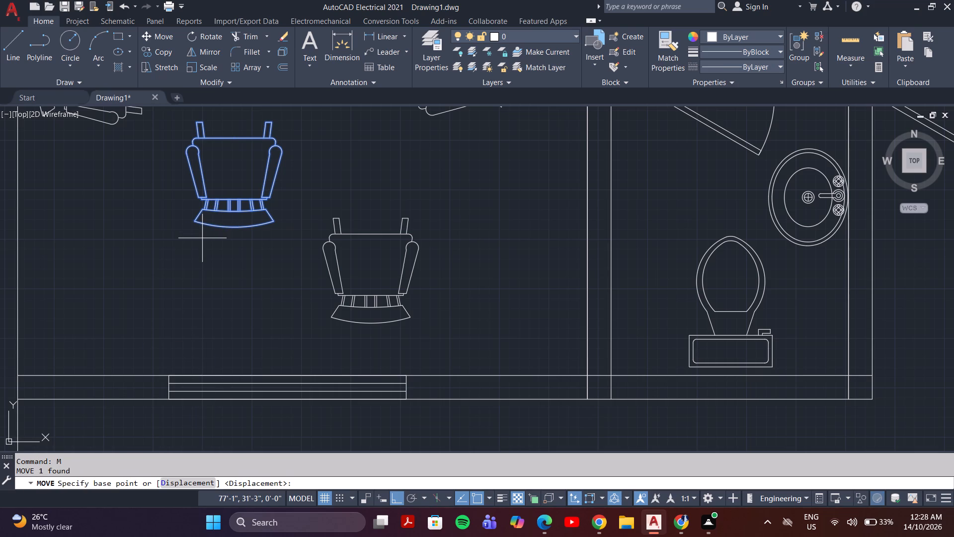
drag(232, 211, 234, 223)
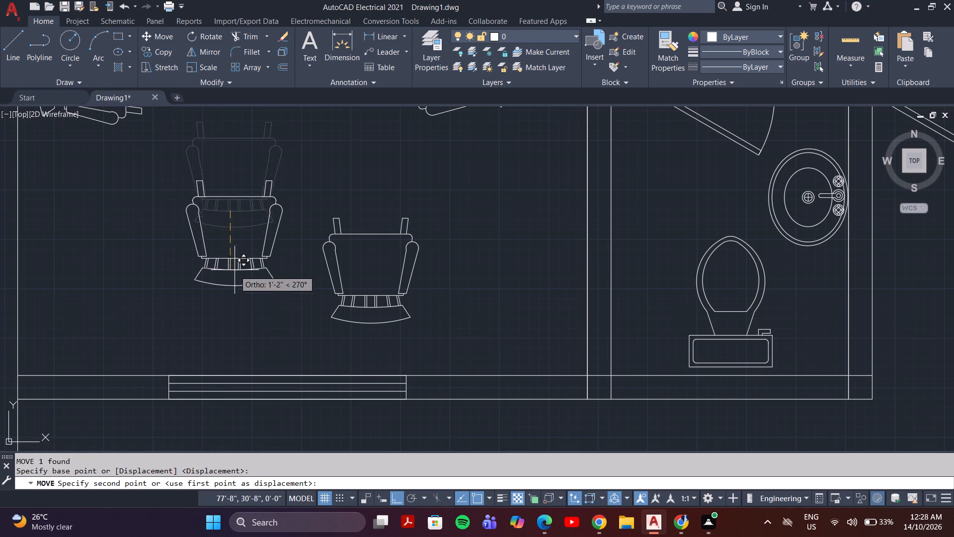
click(230, 310)
Move the lower left-hand chair straight left so it roughly lines up below the upper left-hand chair.
scroll(237, 223, down, 1)
middle_drag(281, 188, 287, 236)
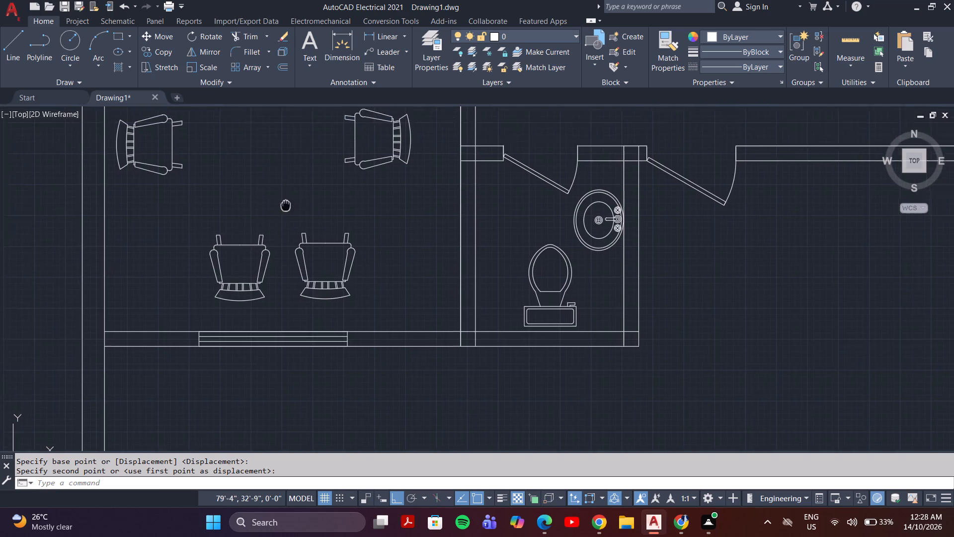
middle_drag(287, 236, 287, 291)
scroll(287, 286, down, 2)
scroll(278, 306, up, 3)
click(278, 289)
click(186, 360)
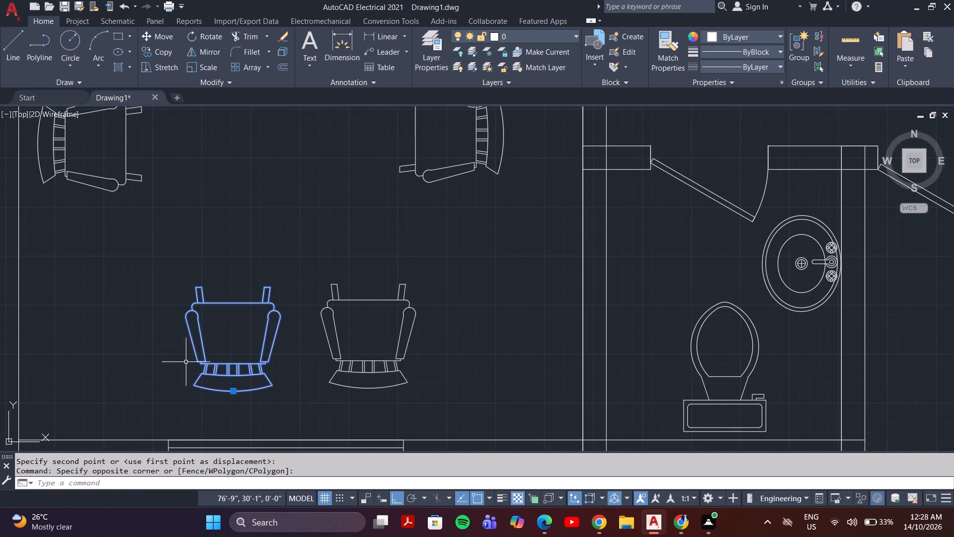
key(m)
key(Return)
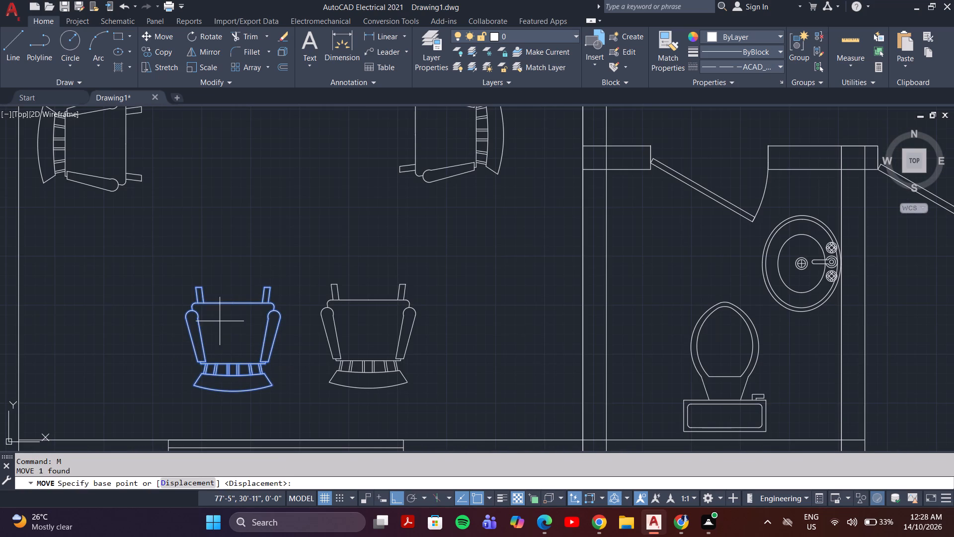
click(232, 364)
click(200, 356)
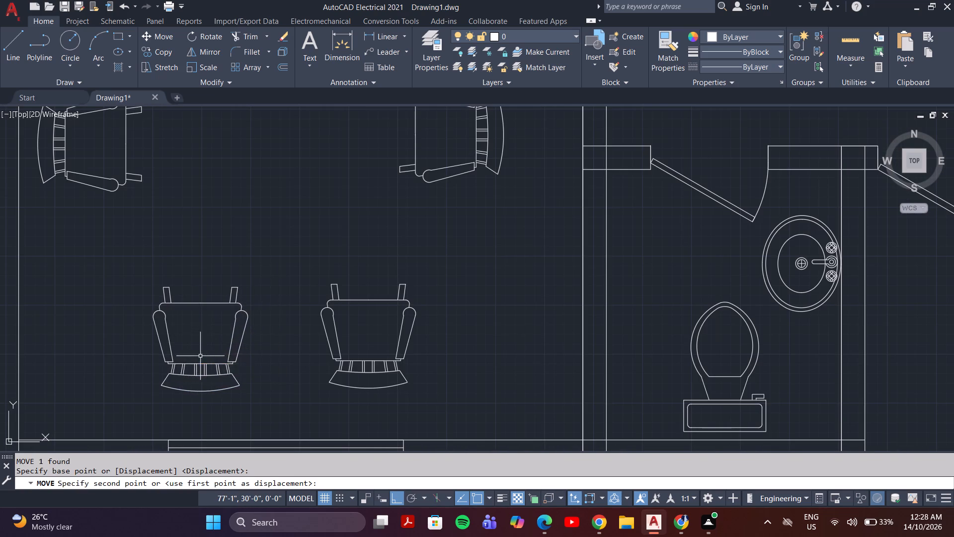
Look over the whole floor plan to check the chair arrangement and the rooms still without furniture.
scroll(216, 334, down, 3)
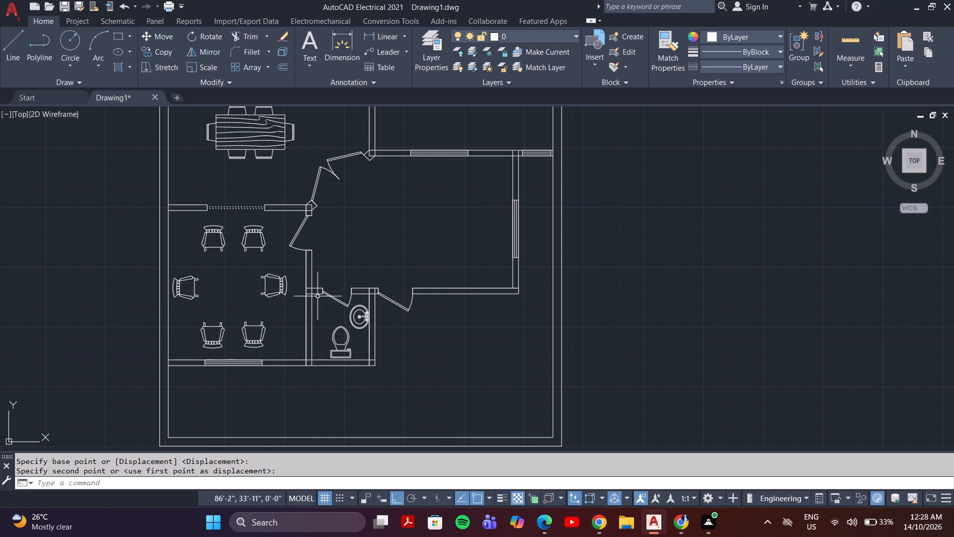
scroll(424, 234, down, 2)
middle_drag(447, 277, 450, 278)
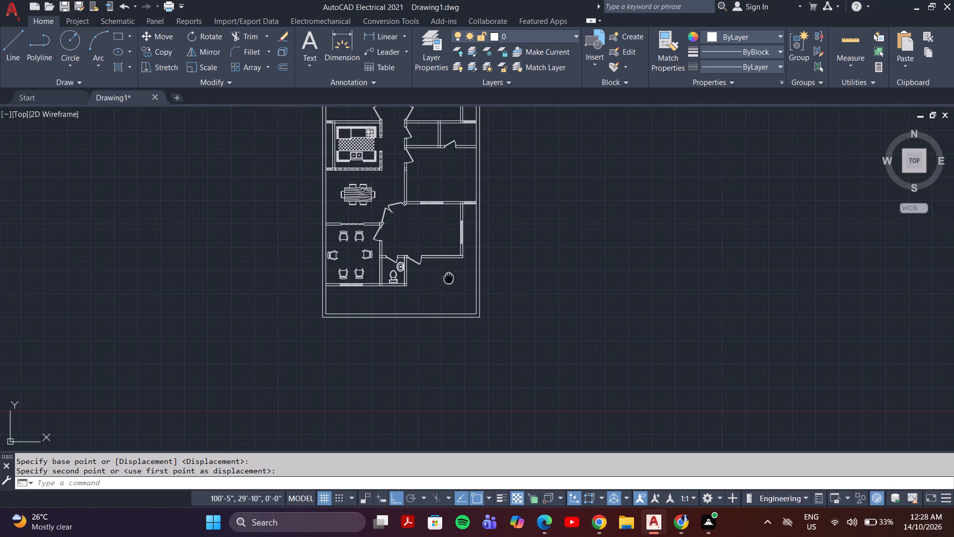
middle_drag(450, 278, 439, 386)
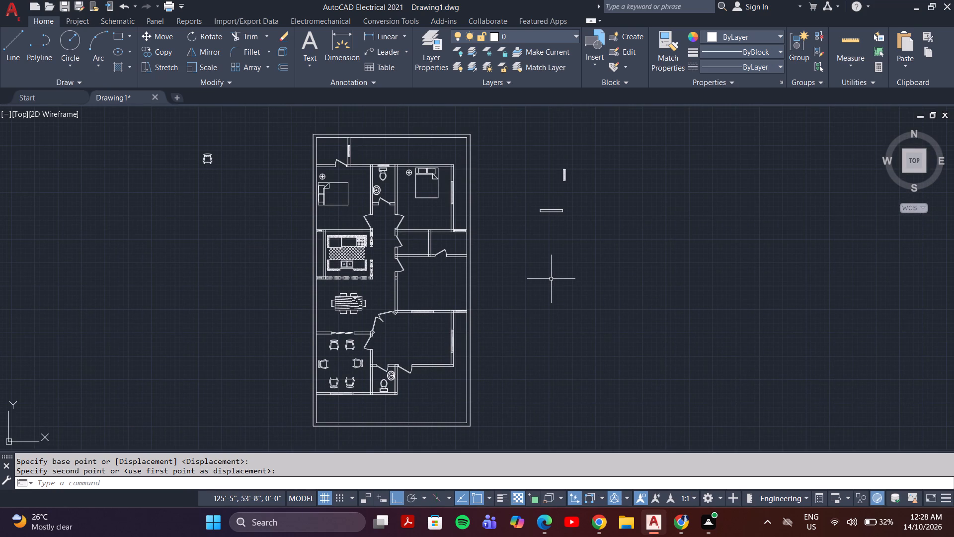
scroll(554, 290, down, 1)
middle_drag(553, 293, 497, 316)
scroll(384, 350, up, 3)
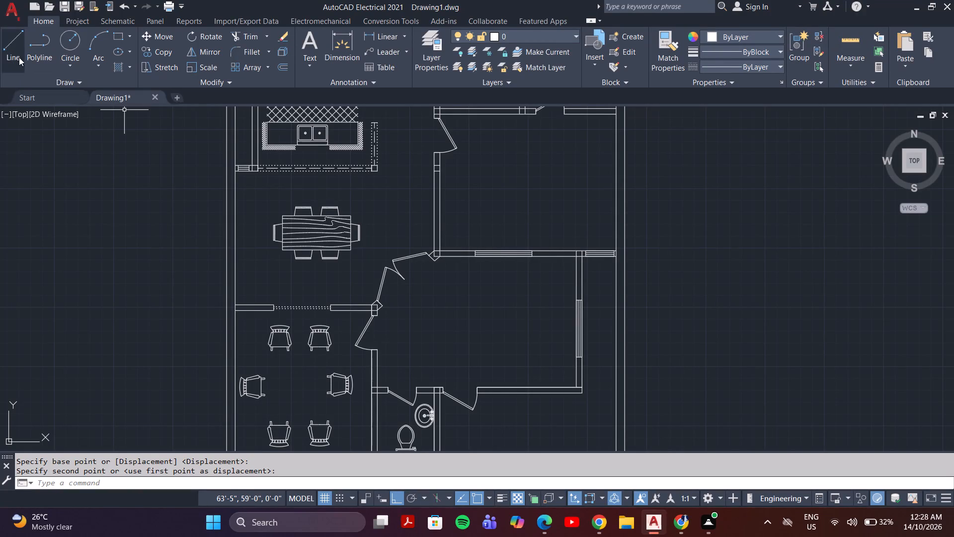
scroll(463, 223, up, 2)
scroll(672, 329, down, 2)
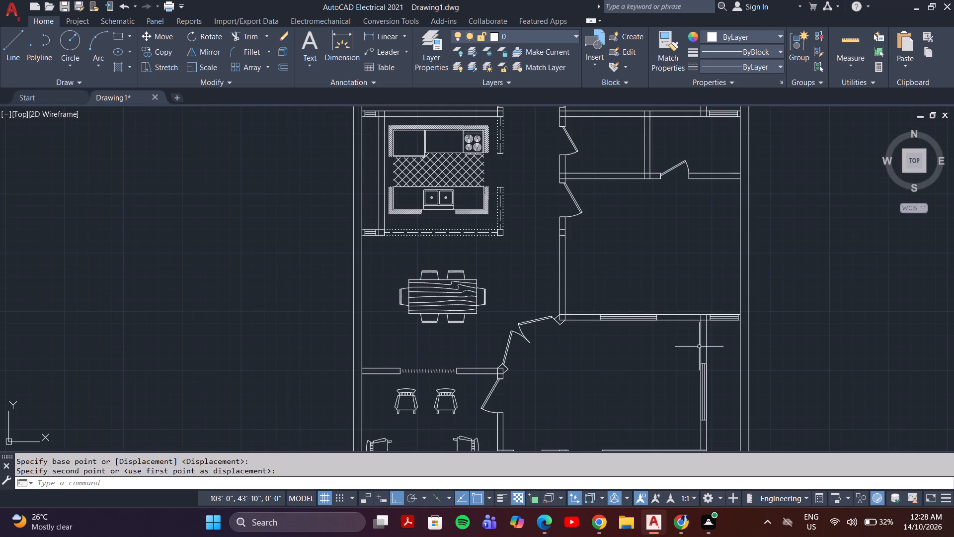
Offset the inner line of the lower middle room's right wall 3' into the room.
click(699, 347)
key(o)
key(Return)
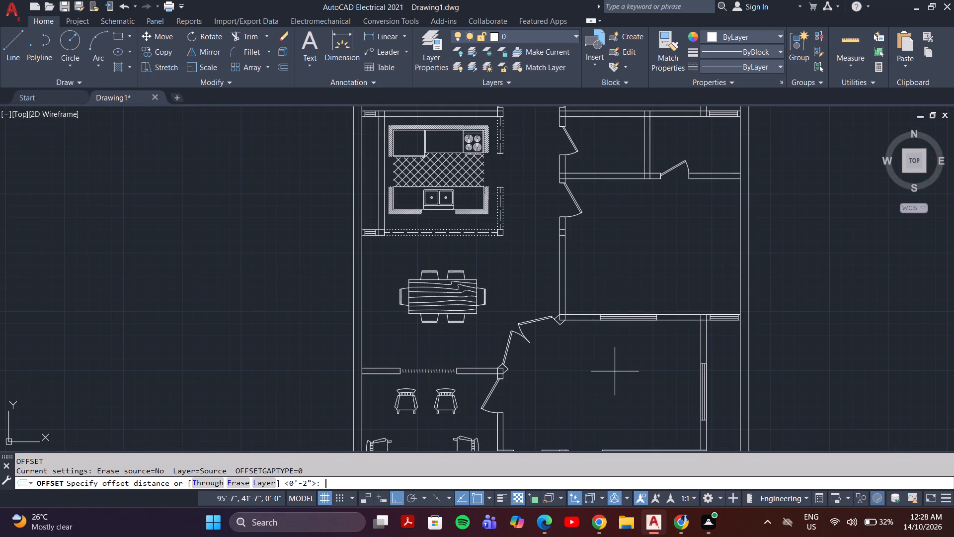
text(3')
key(Return)
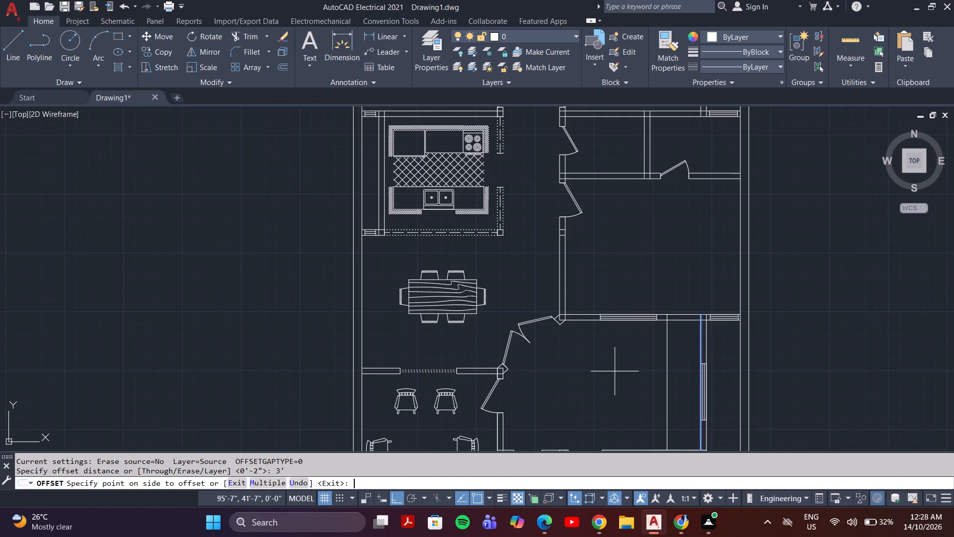
click(609, 370)
scroll(668, 321, up, 2)
key(Escape)
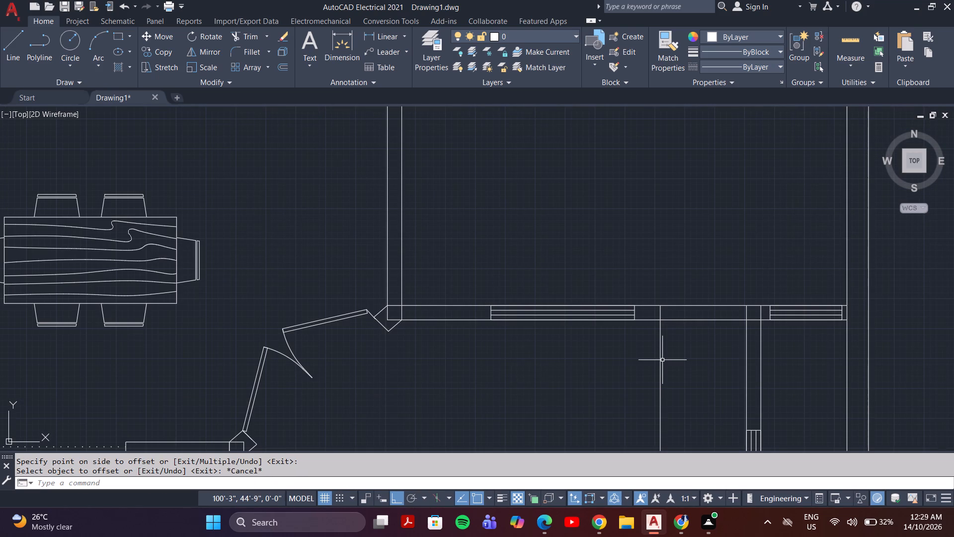
key(Escape)
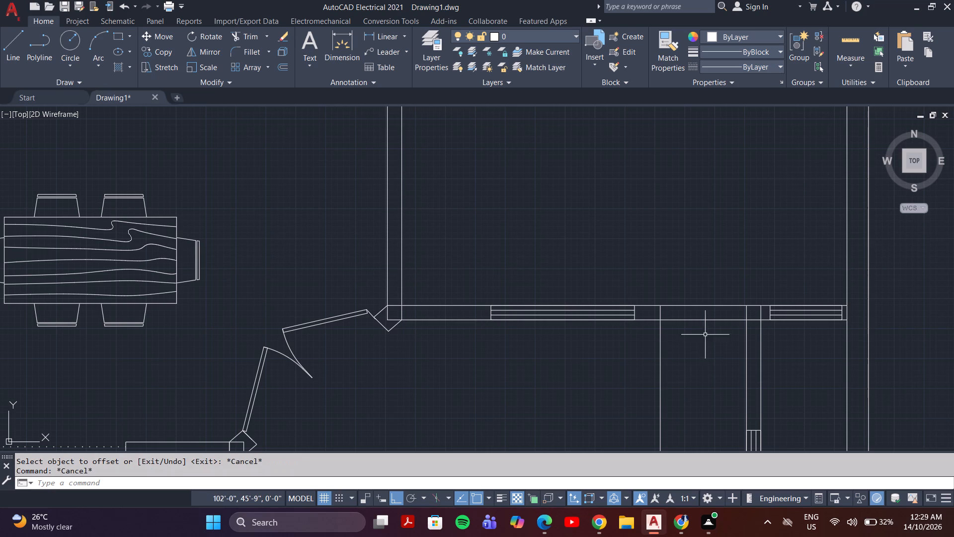
Offset the new vertical line in the lower middle room a further 10" left into the room.
middle_click(682, 355)
scroll(682, 355, up, 1)
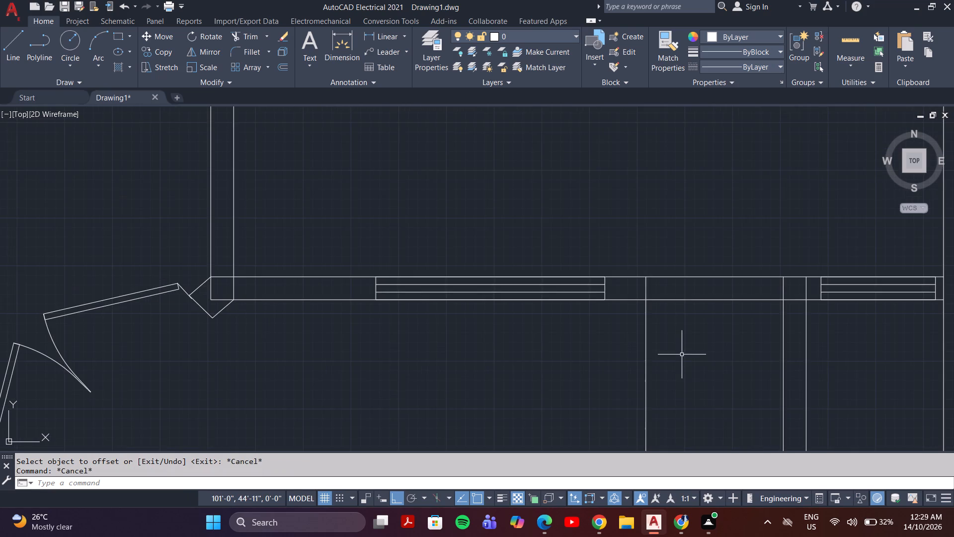
scroll(680, 356, down, 2)
middle_drag(675, 374, 675, 302)
click(678, 306)
click(660, 335)
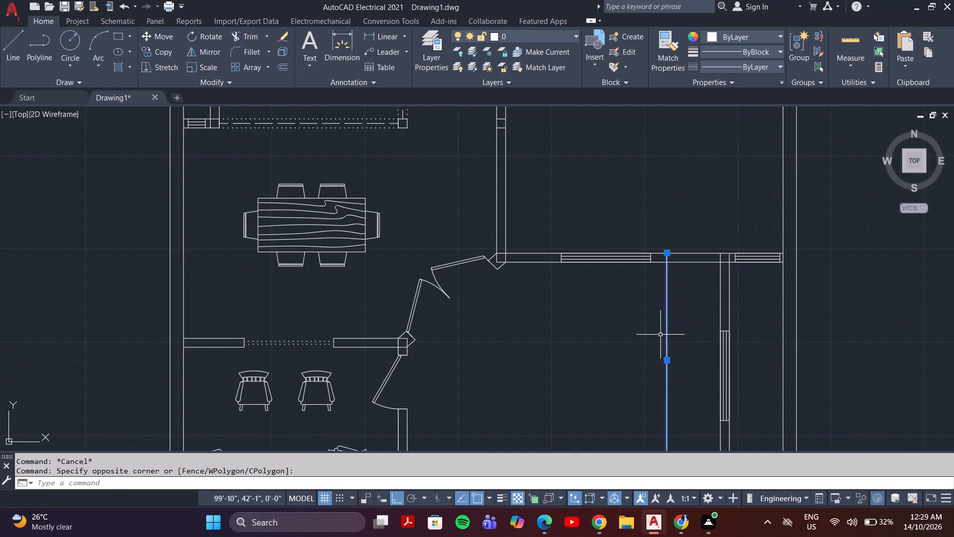
key(o)
key(Return)
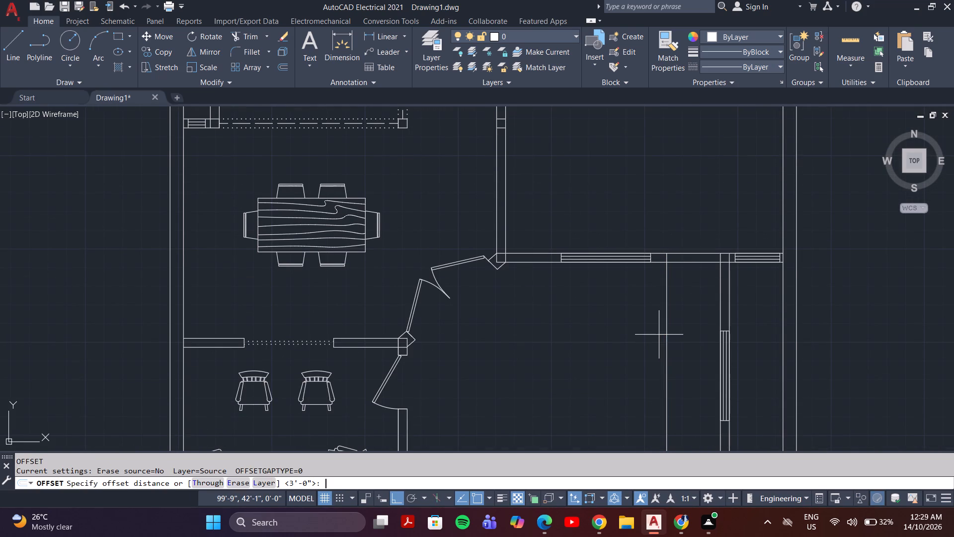
click(345, 485)
key(1)
key(0)
key(shift+quotedbl)
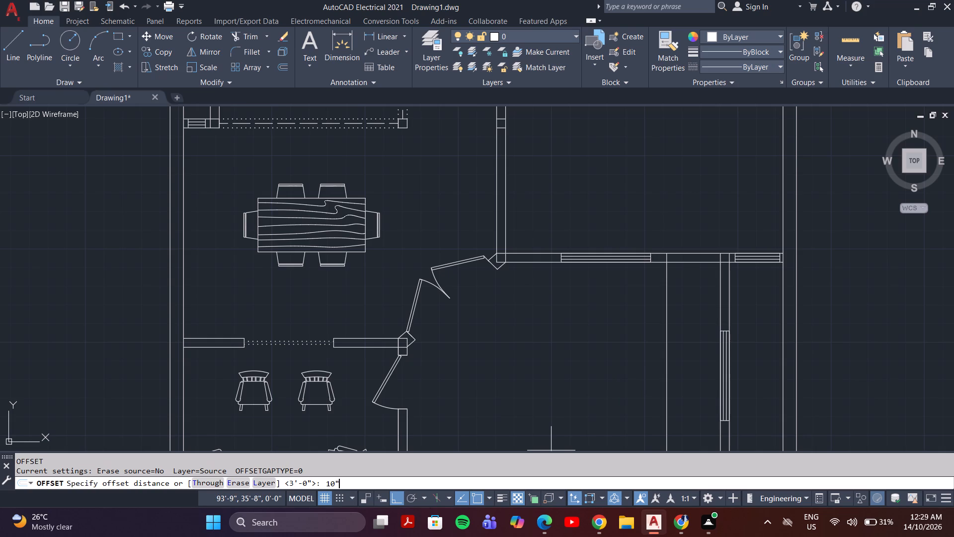
key(Return)
click(594, 402)
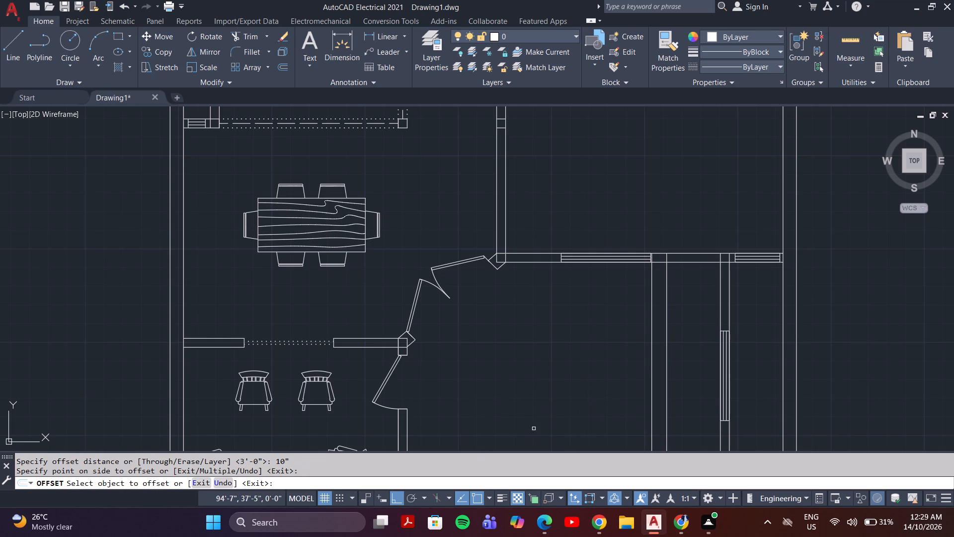
Offset the leftmost new vertical line in the lower middle room repeatedly to the left, adding four more lines at 10" spacing.
click(636, 366)
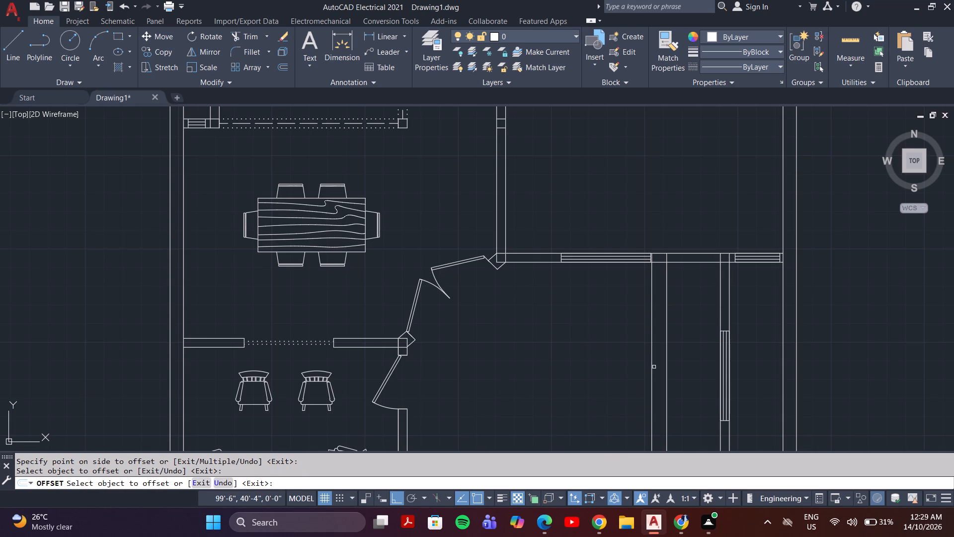
click(652, 367)
click(280, 483)
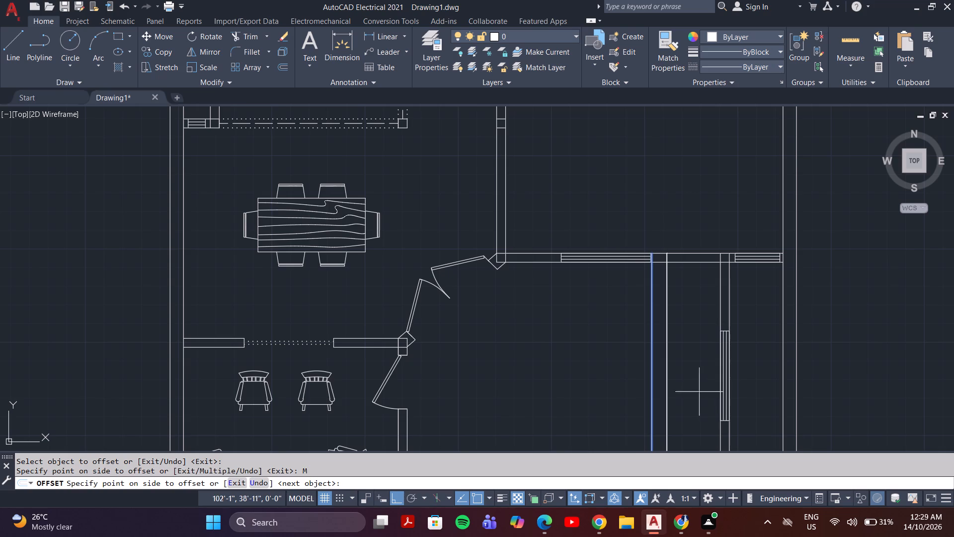
click(608, 384)
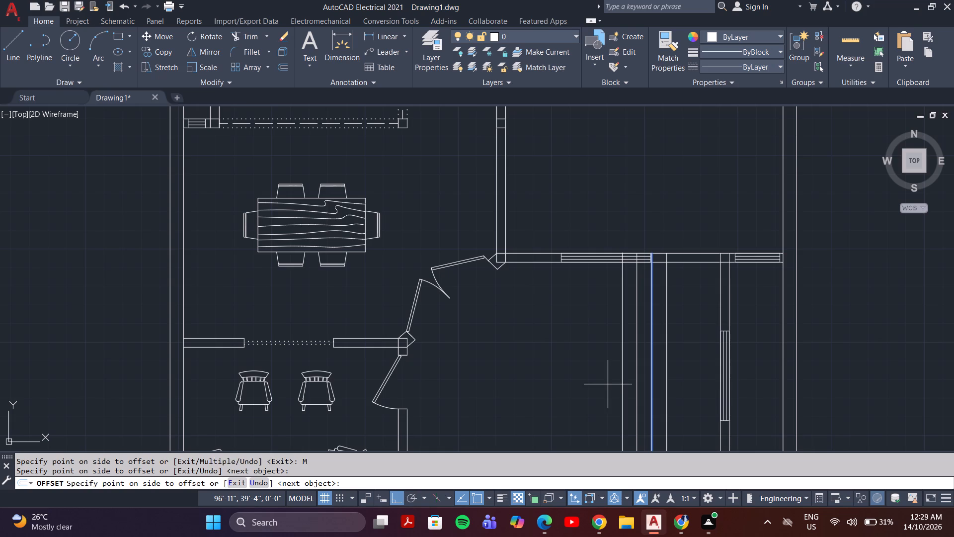
click(606, 384)
click(594, 384)
click(569, 386)
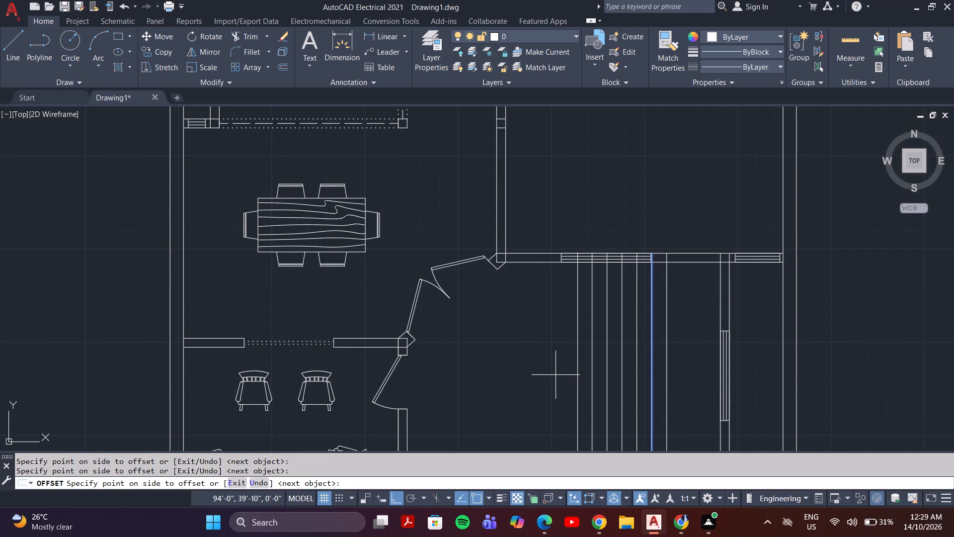
scroll(596, 276, up, 3)
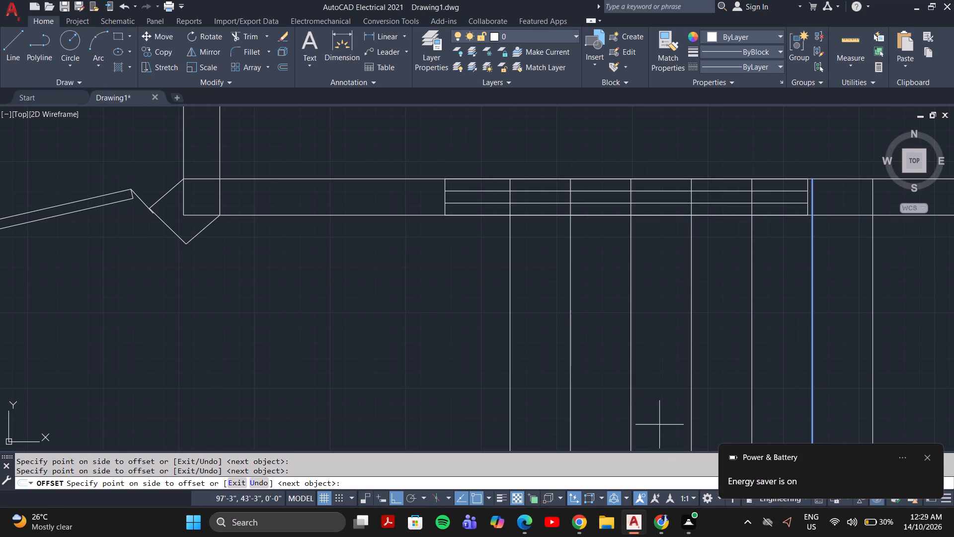
key(Escape)
Offset the inner line of the lower middle room's upper wall 3' down into the room.
middle_drag(644, 340, 522, 290)
scroll(522, 290, down, 1)
middle_drag(588, 293, 513, 261)
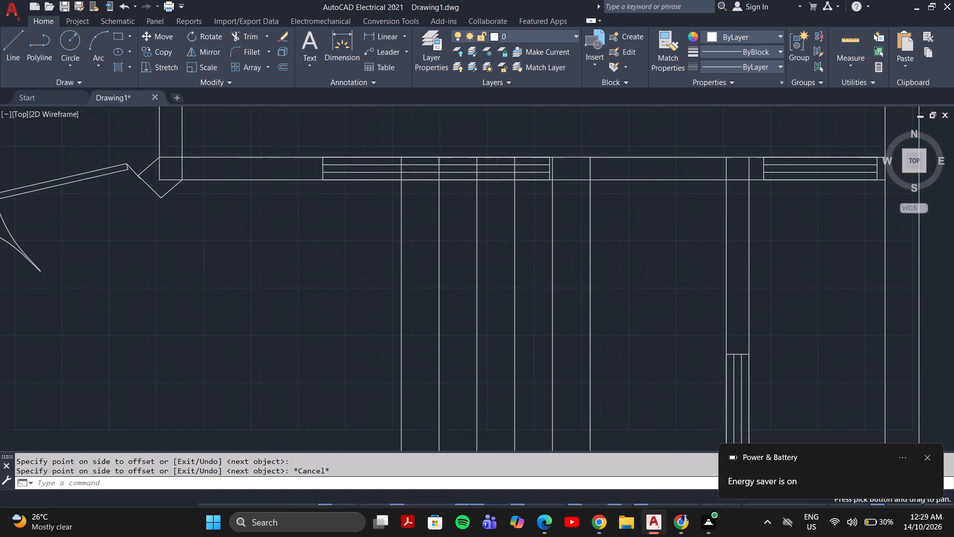
scroll(533, 265, up, 1)
scroll(534, 278, down, 3)
middle_drag(538, 331, 536, 305)
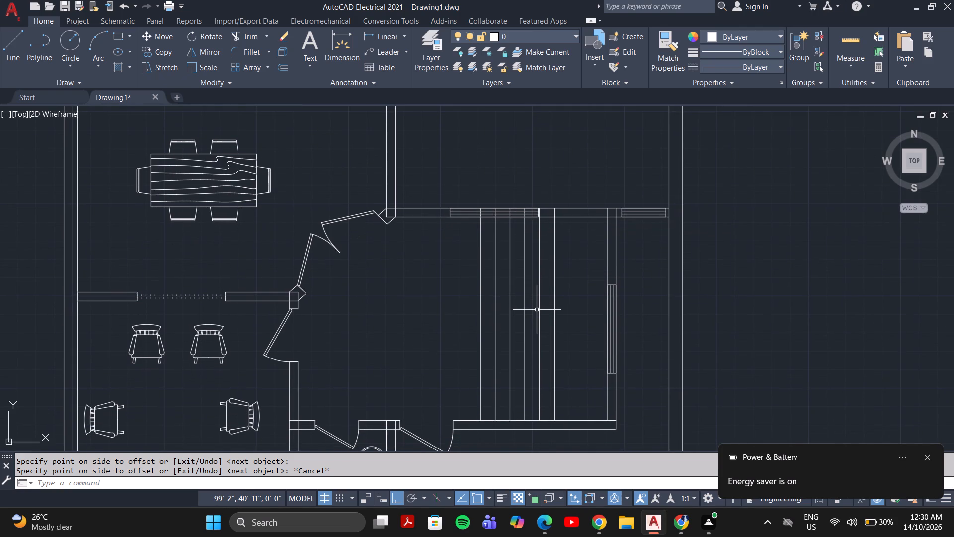
click(570, 218)
key(o)
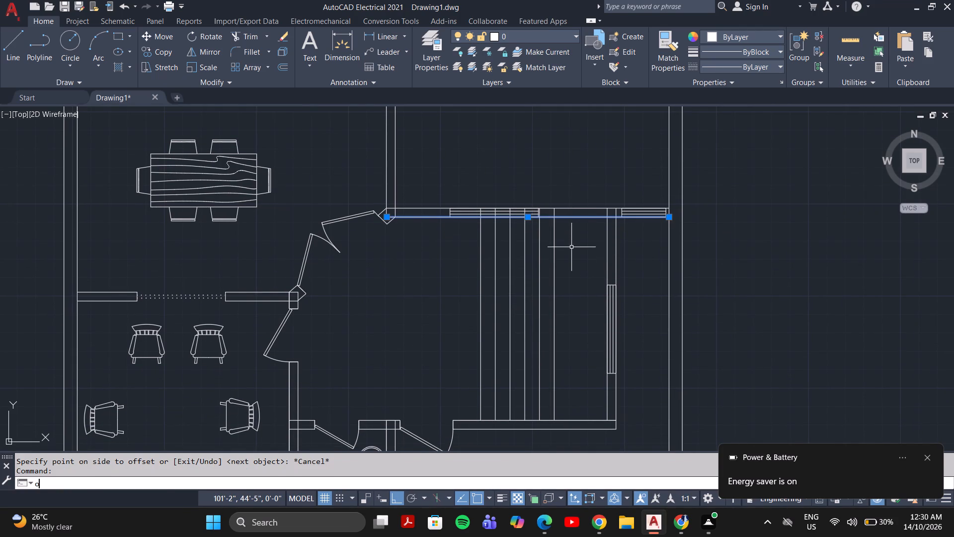
key(Return)
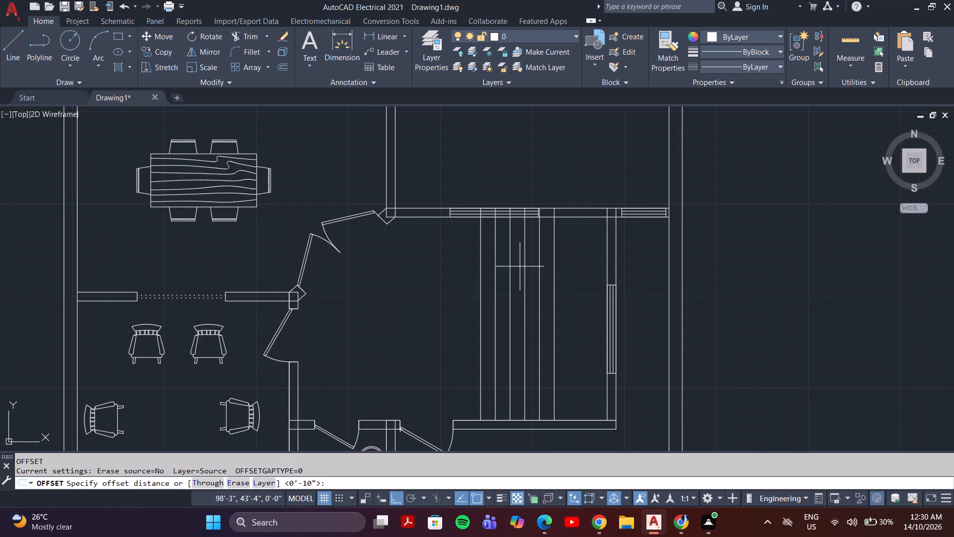
click(334, 478)
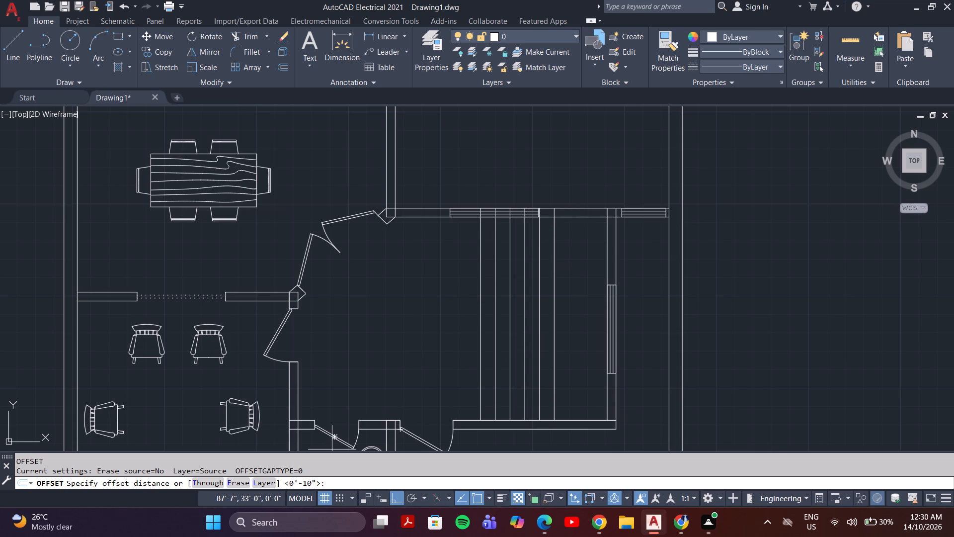
key(3)
key(apostrophe)
key(Return)
click(535, 283)
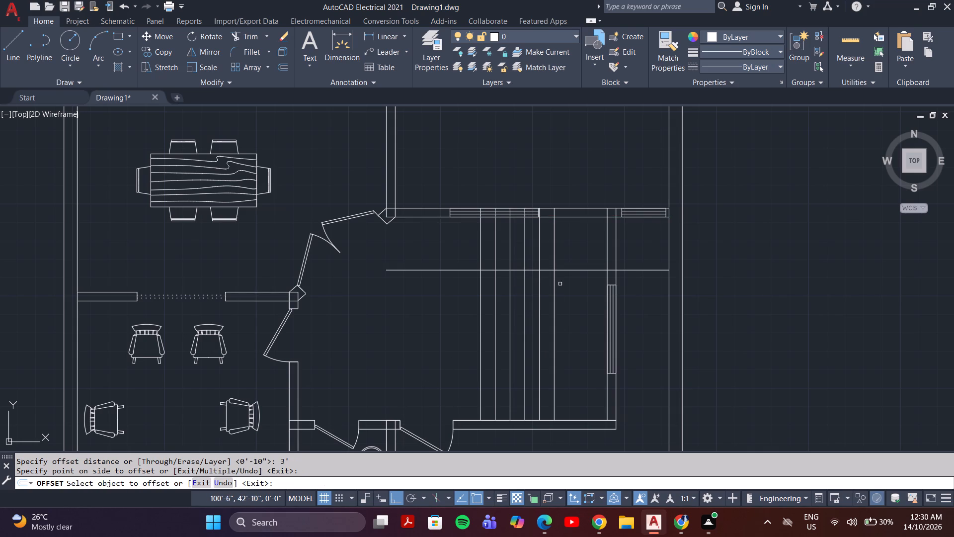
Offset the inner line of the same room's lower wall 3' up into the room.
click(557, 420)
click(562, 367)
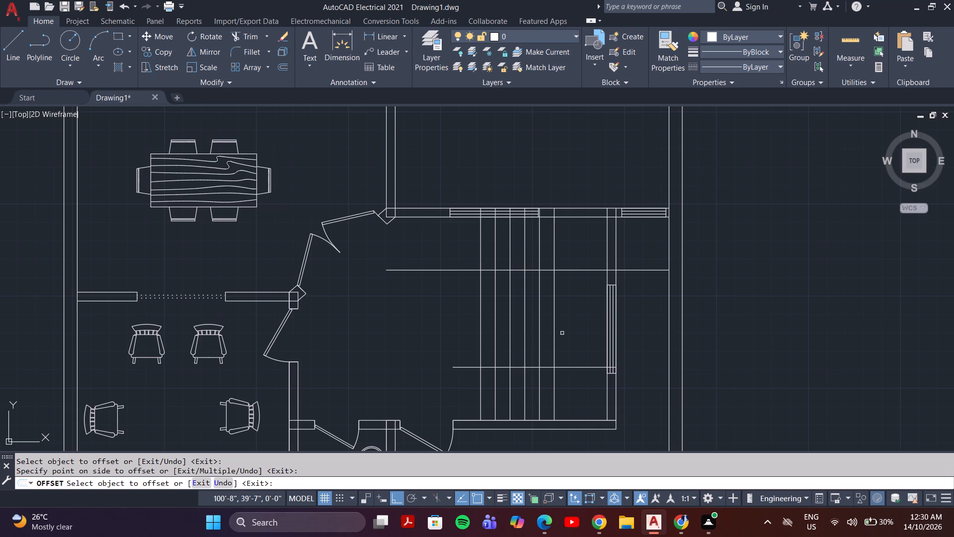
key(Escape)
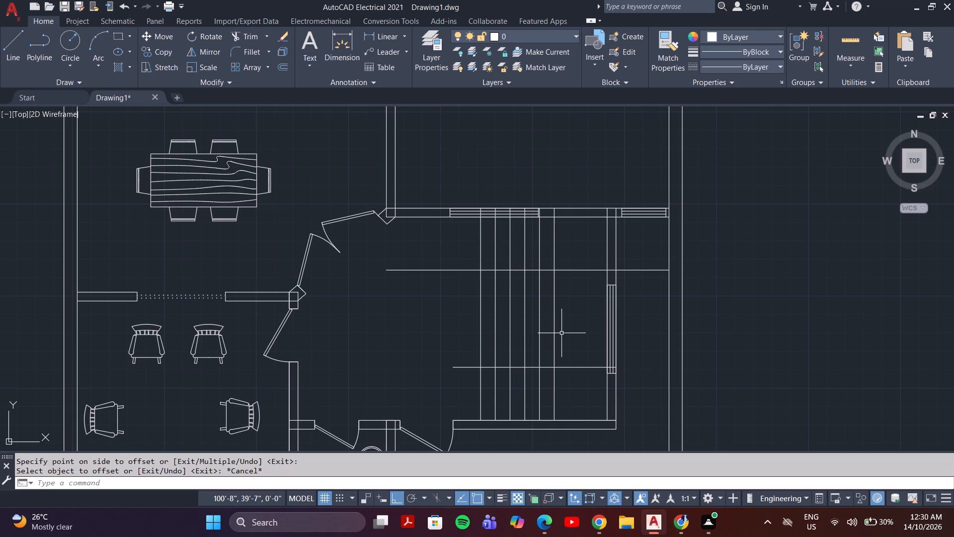
Offset the horizontal line below the upper wall successively downward at 10" spacing, adding five more horizontal lines.
click(565, 270)
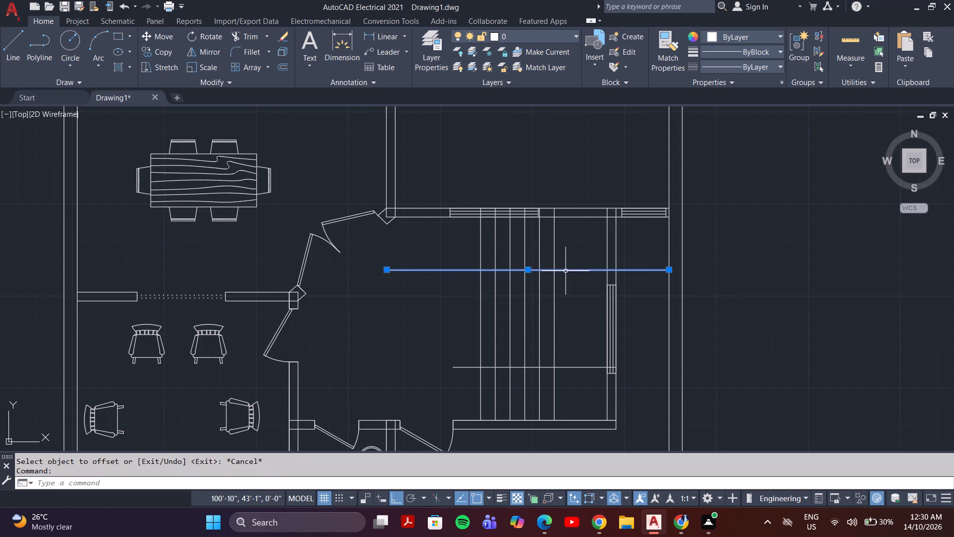
key(o)
key(Return)
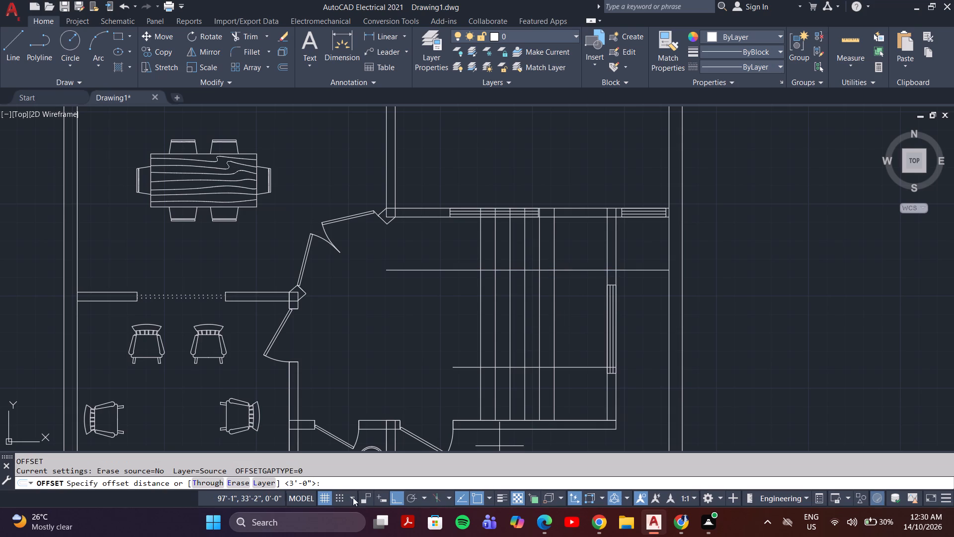
click(321, 482)
text(10")
key(Return)
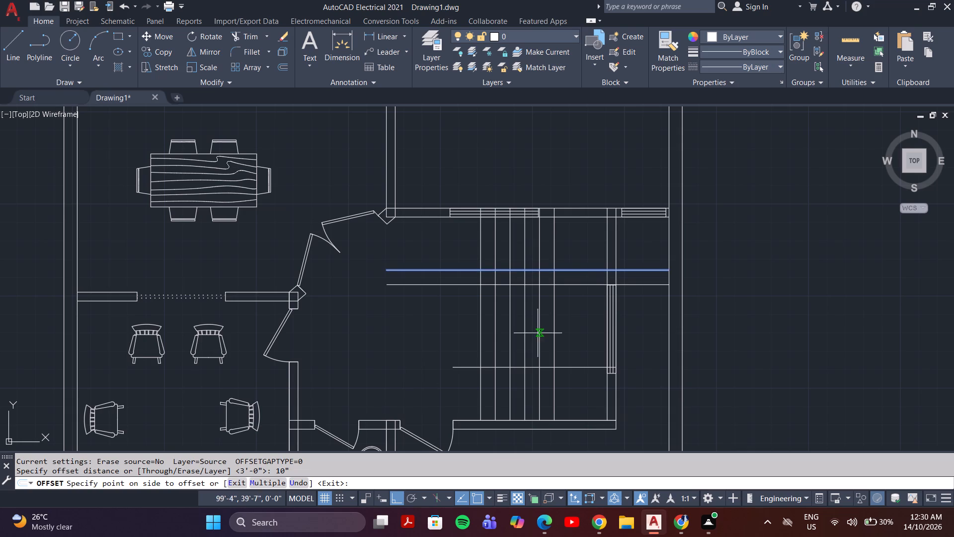
click(588, 340)
click(580, 286)
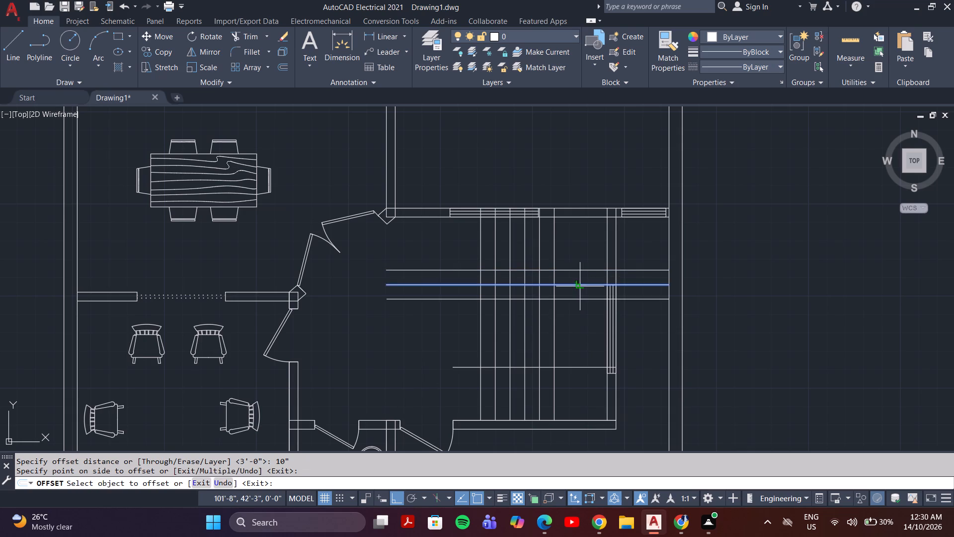
click(580, 303)
click(580, 303)
click(581, 302)
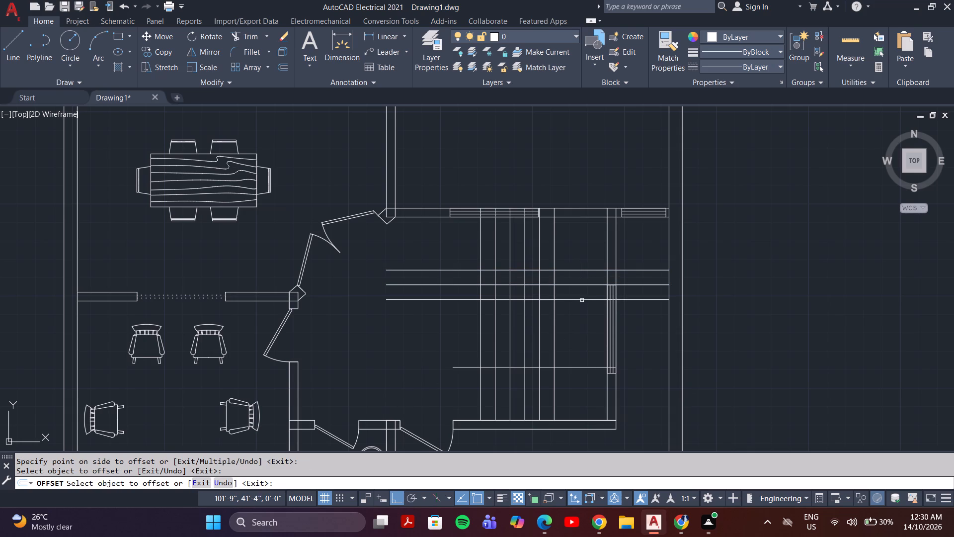
click(582, 298)
click(582, 327)
click(583, 316)
click(584, 315)
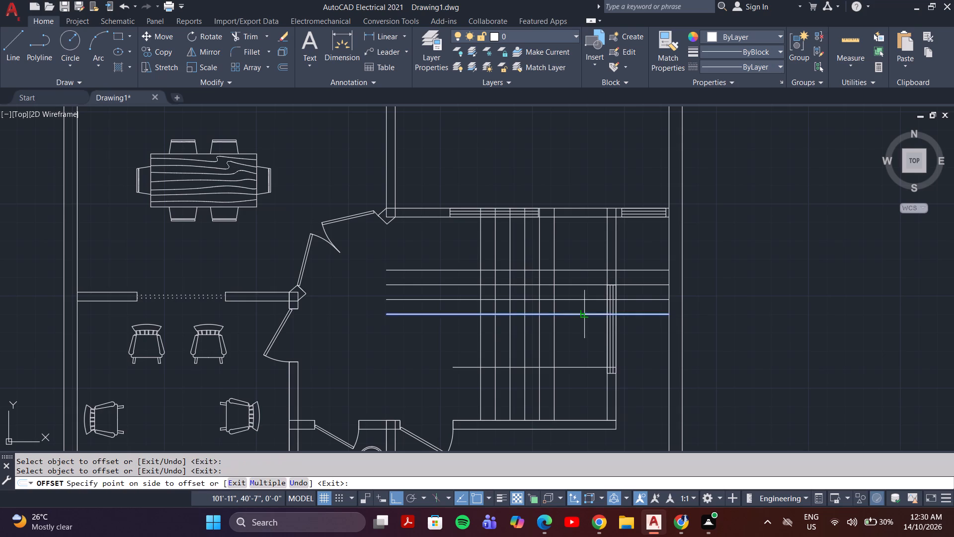
click(582, 331)
click(581, 331)
click(581, 329)
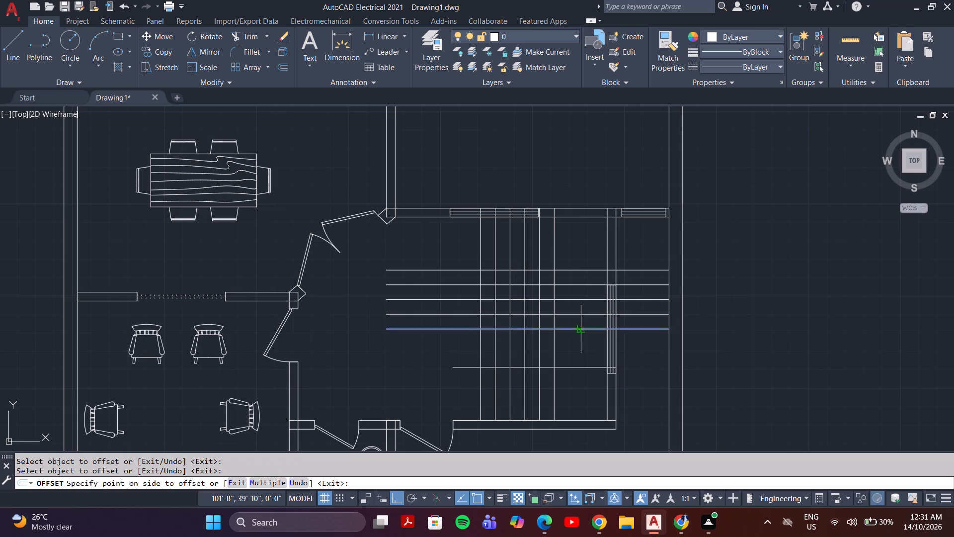
click(581, 339)
double_click(581, 348)
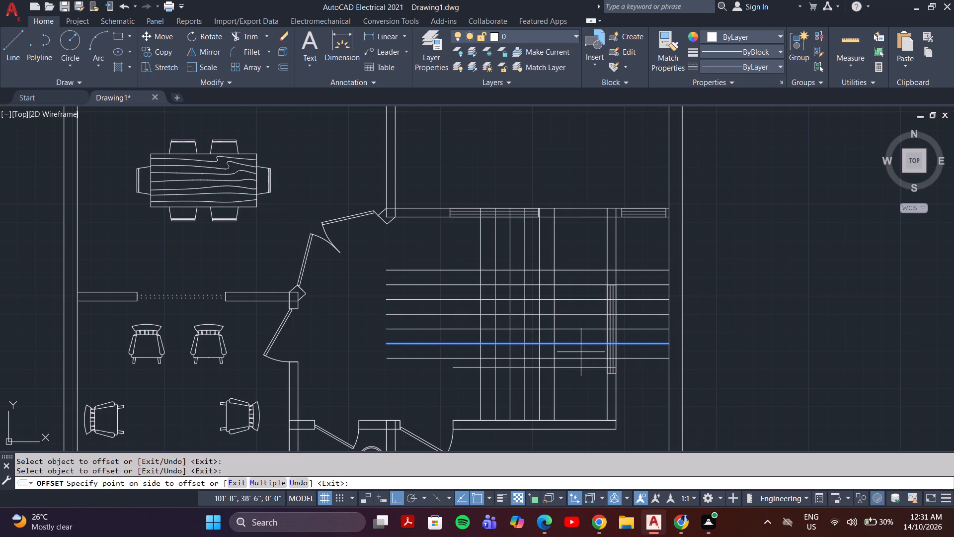
key(grave)
key(Escape)
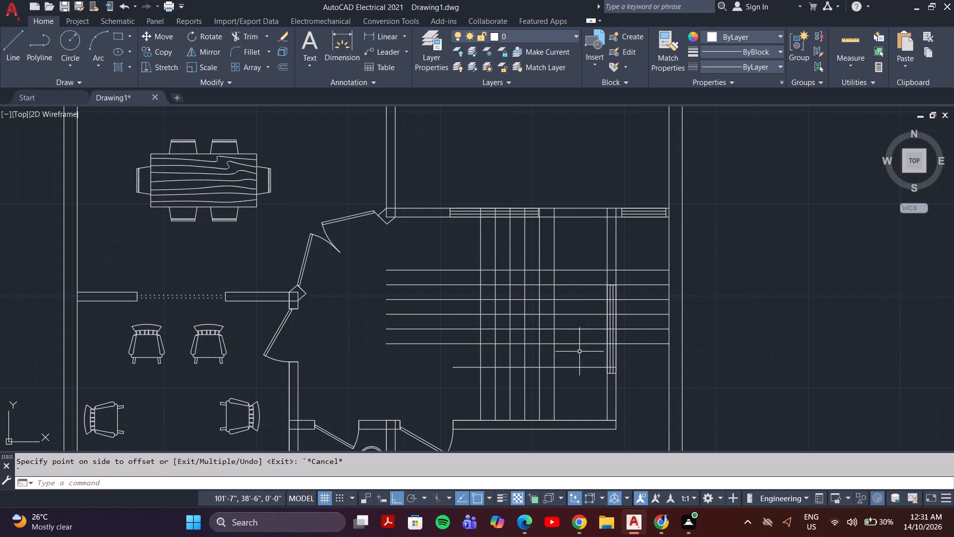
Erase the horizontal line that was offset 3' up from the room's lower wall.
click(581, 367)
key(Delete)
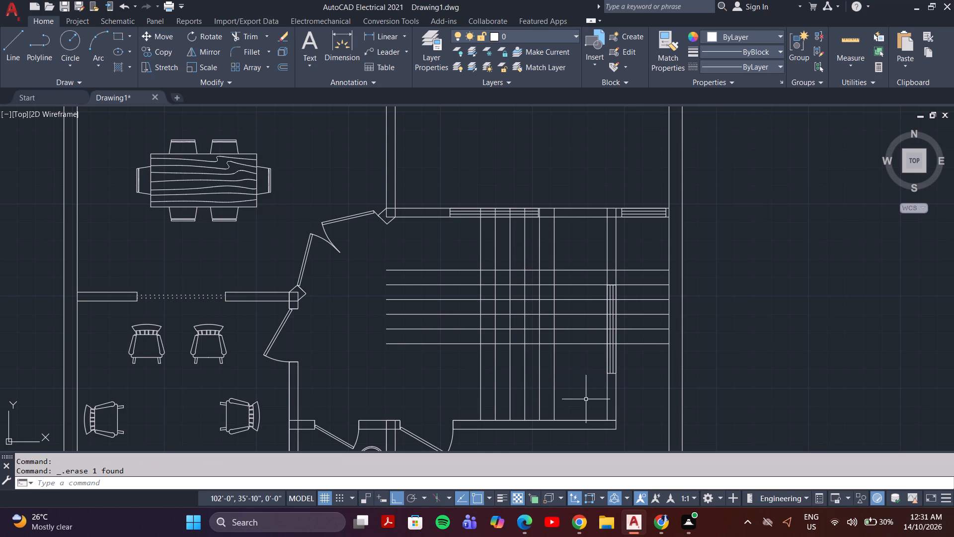
Move the six horizontal lines straight down by one 10" line spacing.
click(578, 262)
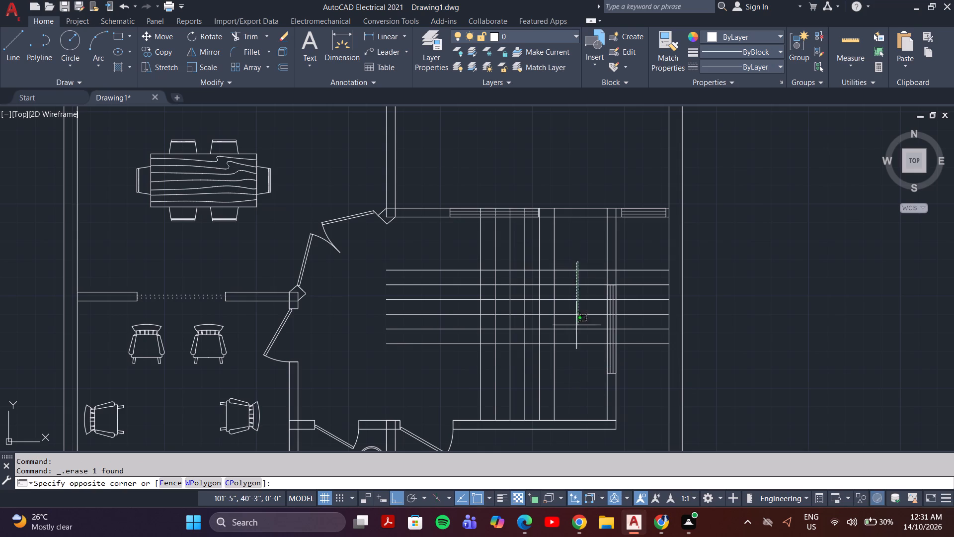
click(567, 354)
key(m)
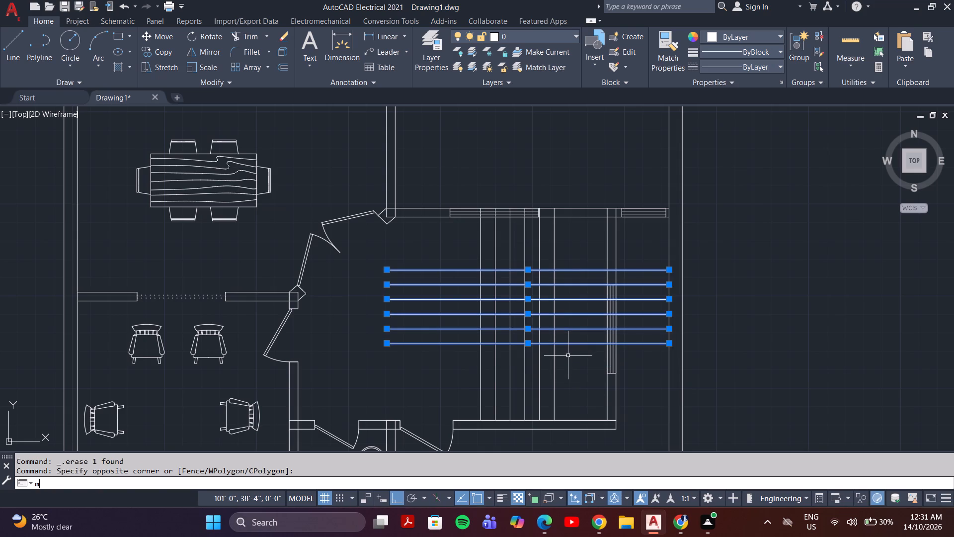
key(Return)
click(606, 315)
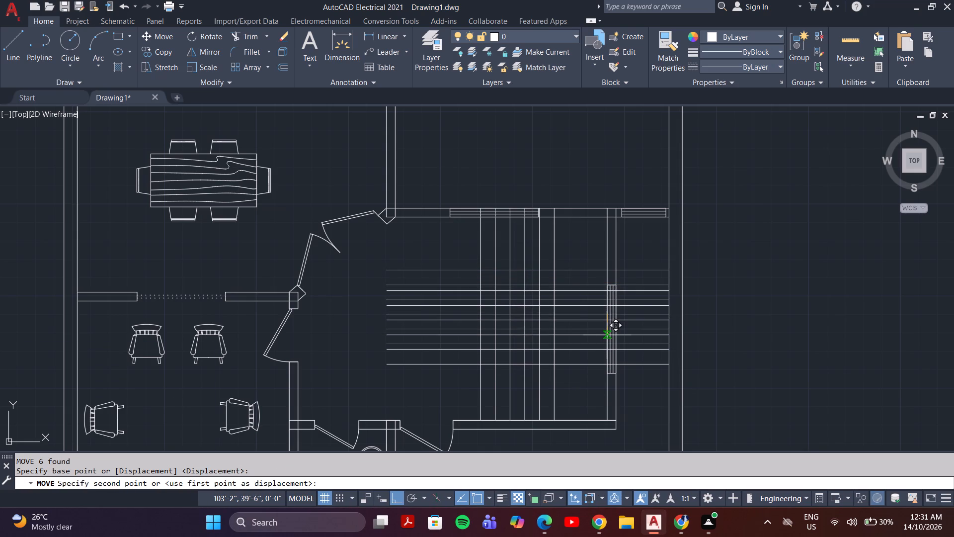
click(607, 330)
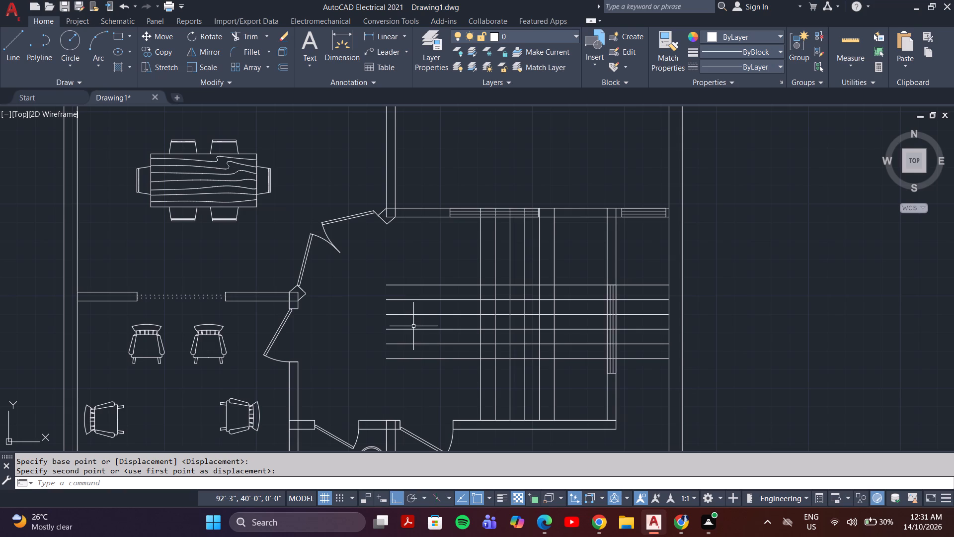
Trim off the six horizontal lines' ends that extend left of the leftmost vertical line.
text(tr)
key(Return)
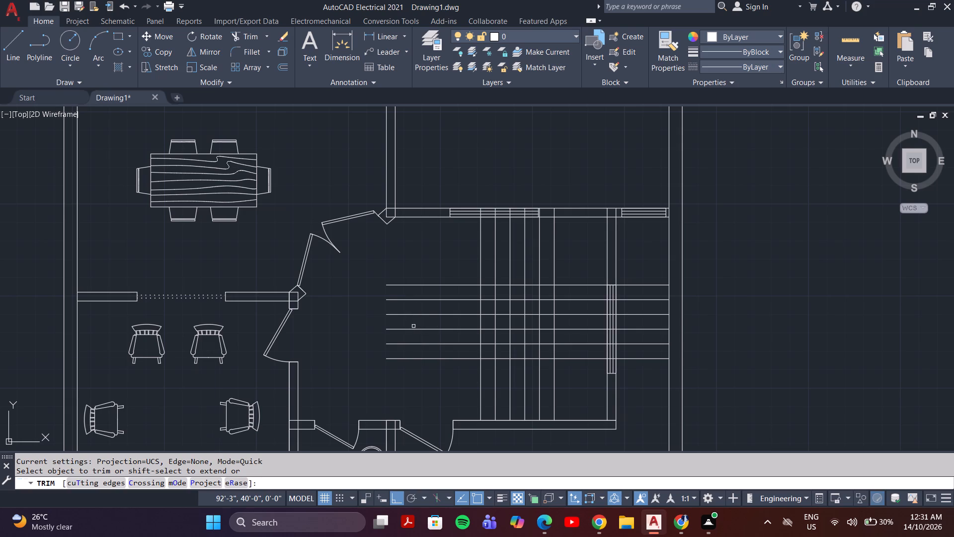
drag(419, 275, 423, 384)
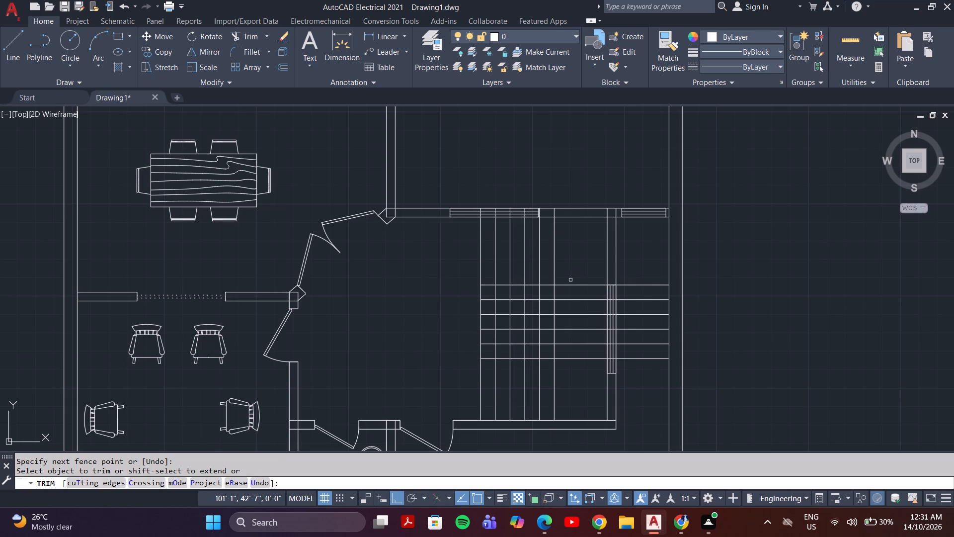
Trim the crossing segments in the middle of the line grid, between the upper and lower groups of vertical lines.
drag(470, 298, 539, 297)
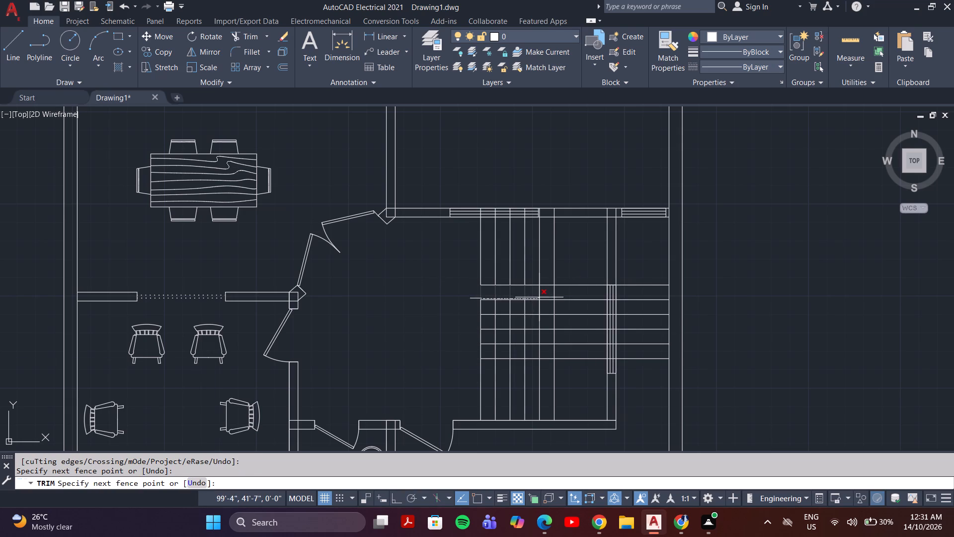
drag(539, 297, 470, 355)
drag(469, 355, 539, 305)
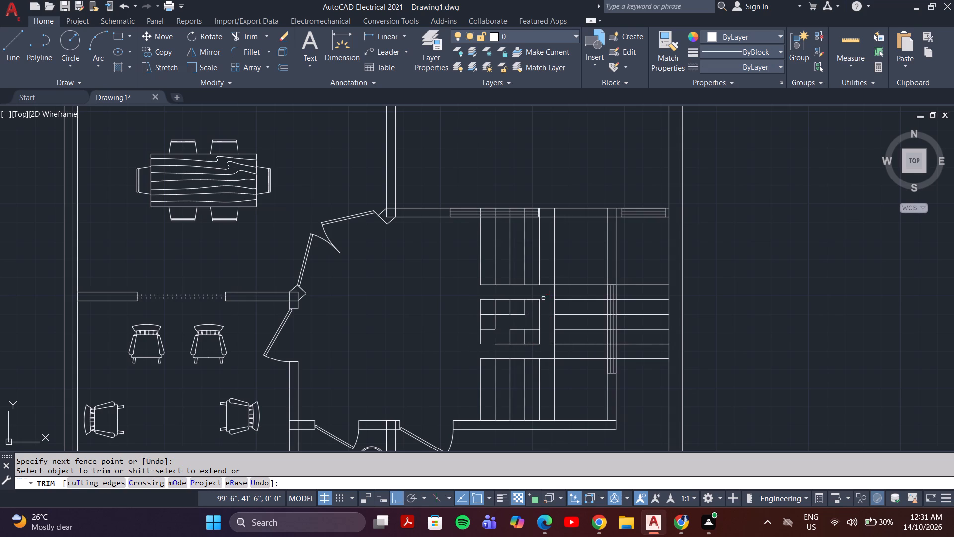
click(543, 298)
key(Escape)
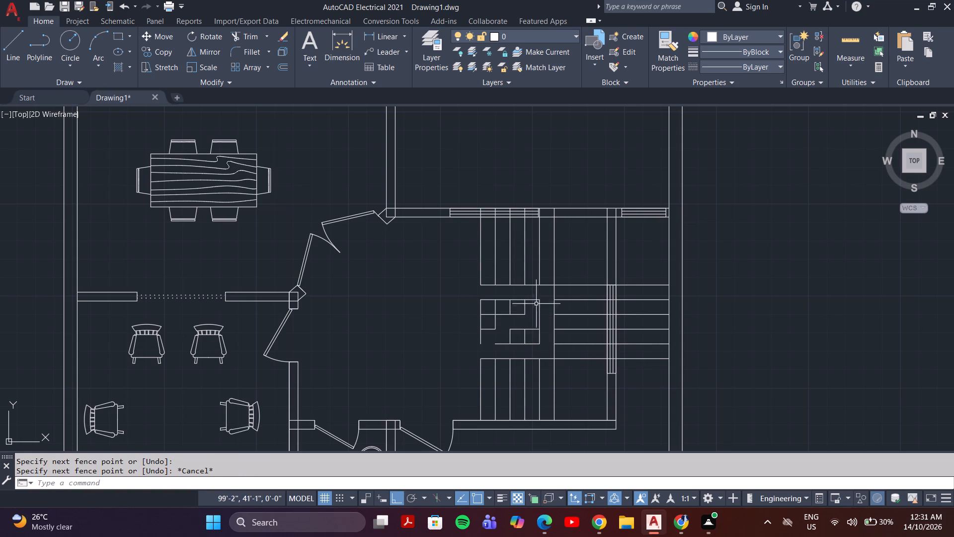
Erase the leftover line fragments in the middle of the grid, leaving an open space between the two stair flights.
click(540, 297)
click(474, 348)
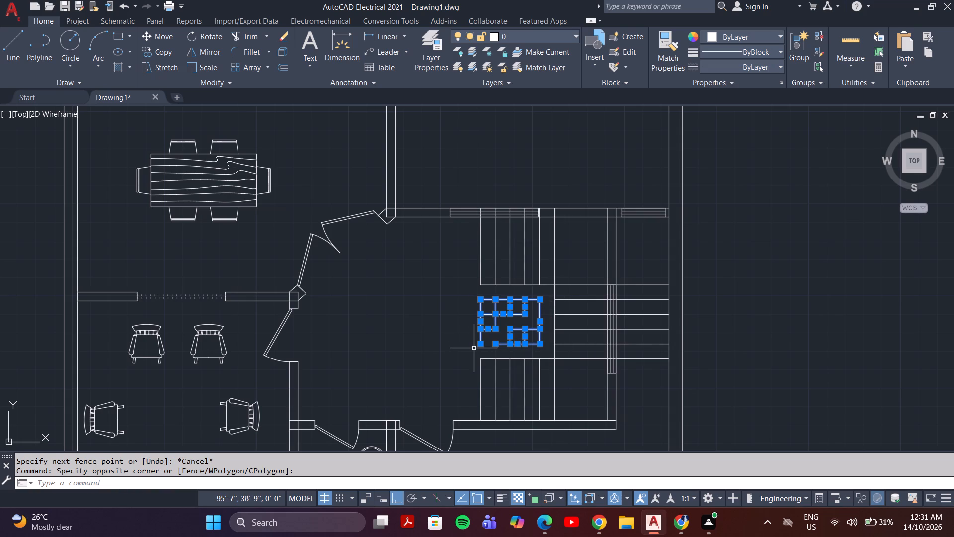
key(Delete)
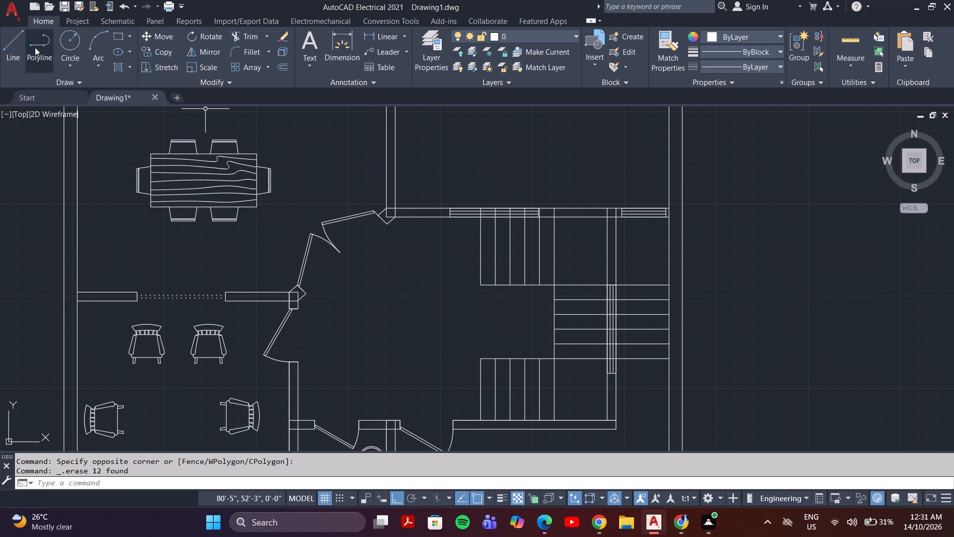
Draw three diagonal winder lines fanning from the inner corner of the staircase's upper turn to its outer walls, with ortho off.
click(17, 44)
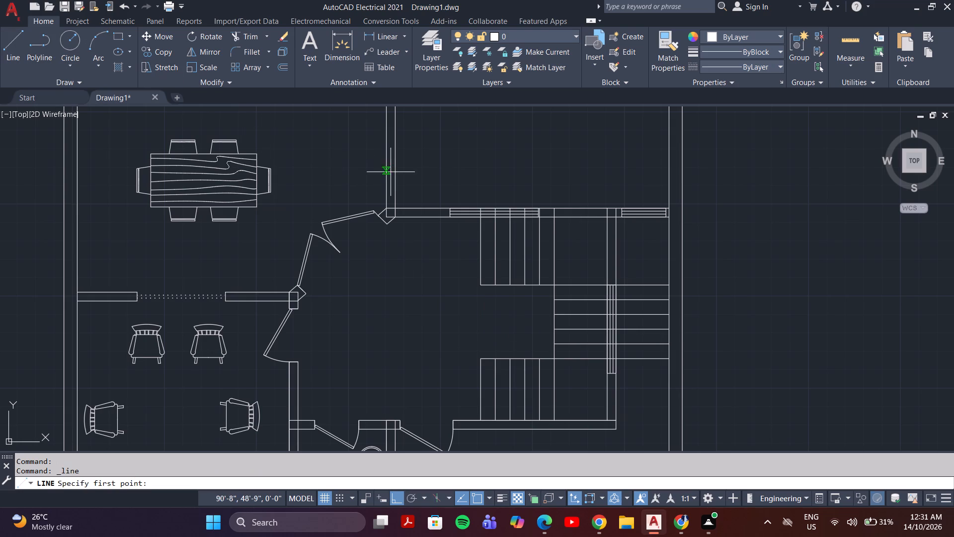
click(556, 285)
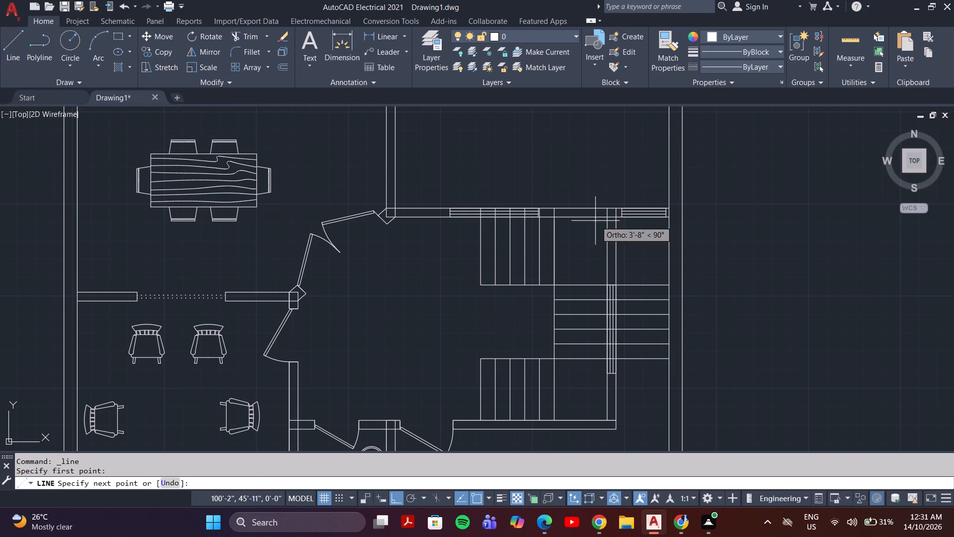
key(F8)
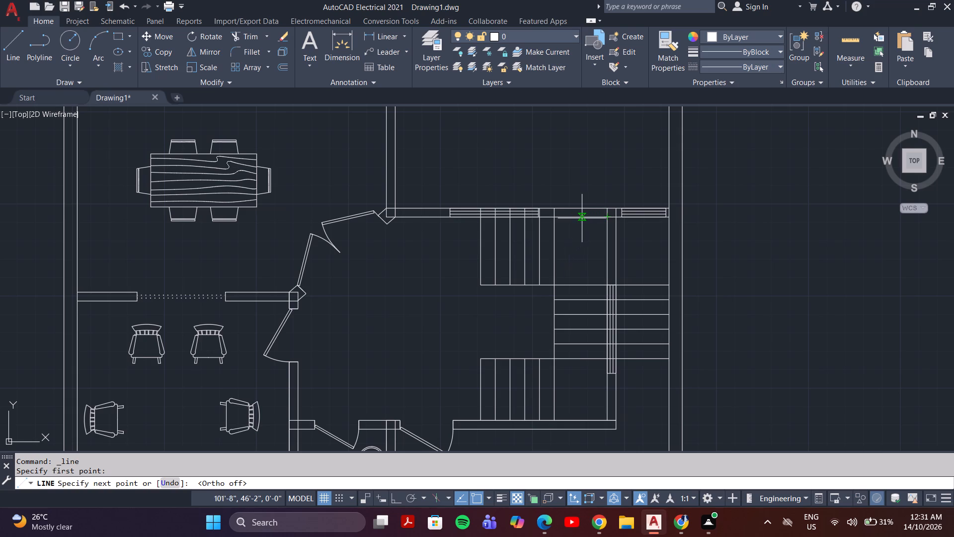
click(582, 218)
click(554, 282)
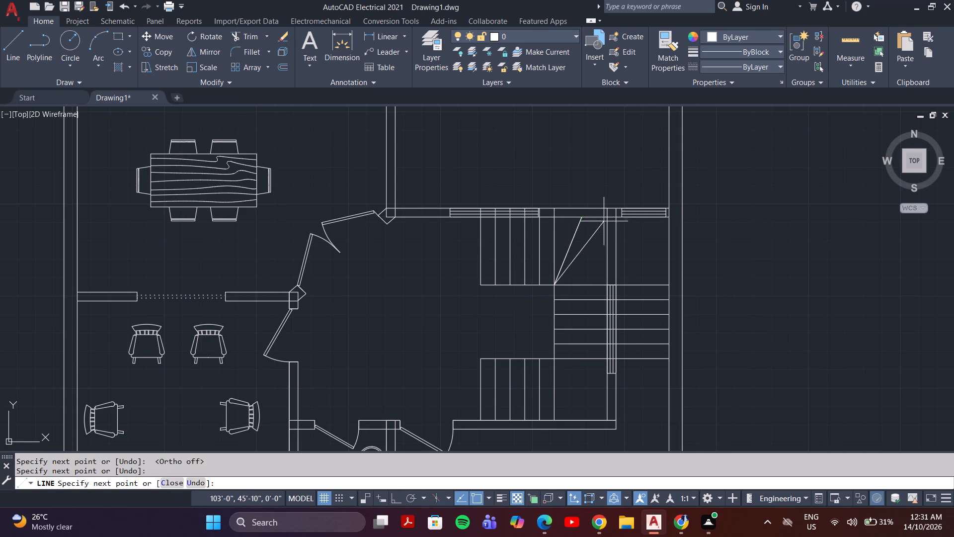
click(608, 216)
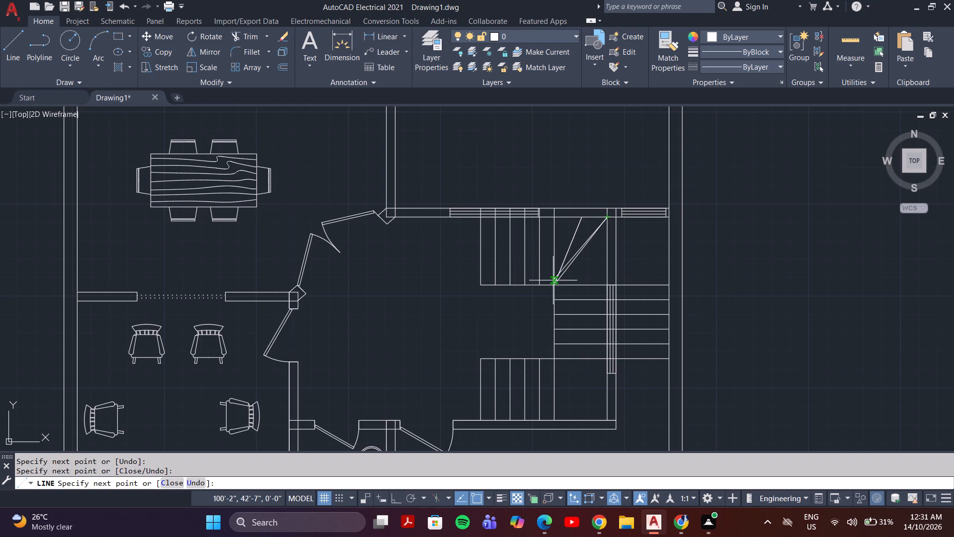
click(556, 285)
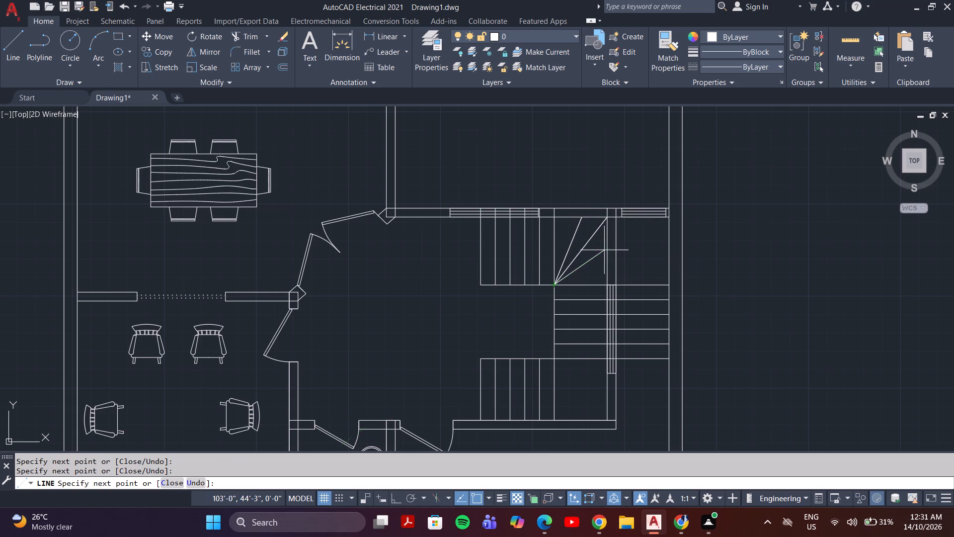
click(608, 250)
key(Escape)
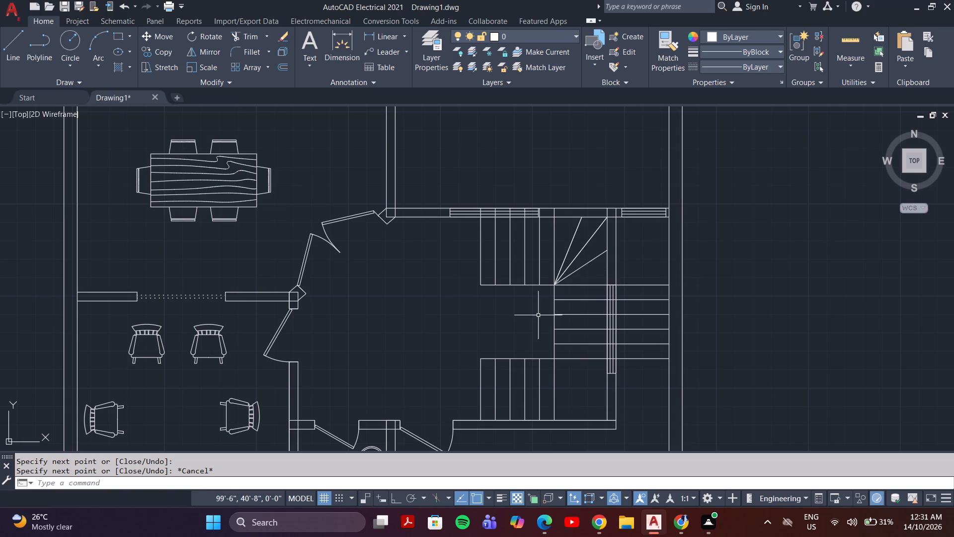
Draw three diagonal winder lines fanning from the inner corner of the staircase's lower turn to its outer walls.
key(l)
key(Return)
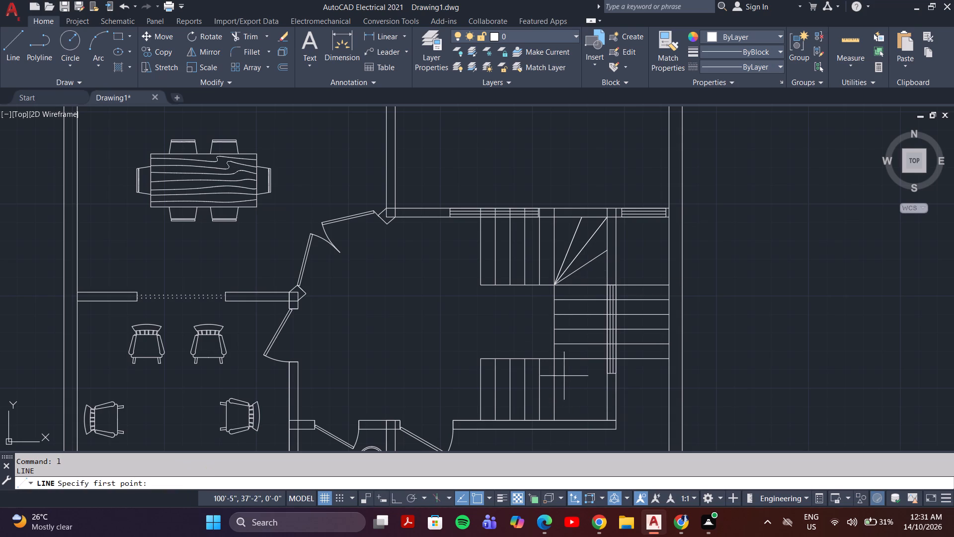
click(553, 362)
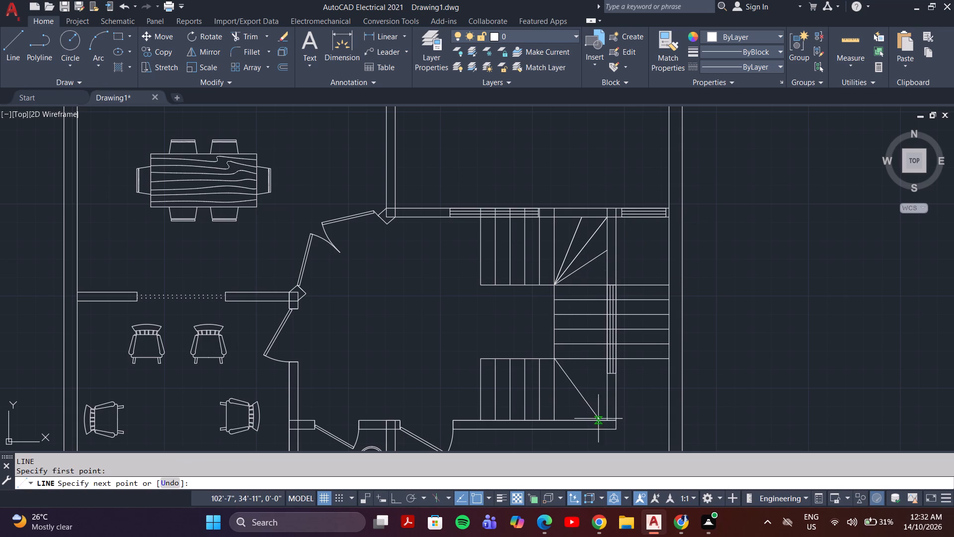
click(606, 419)
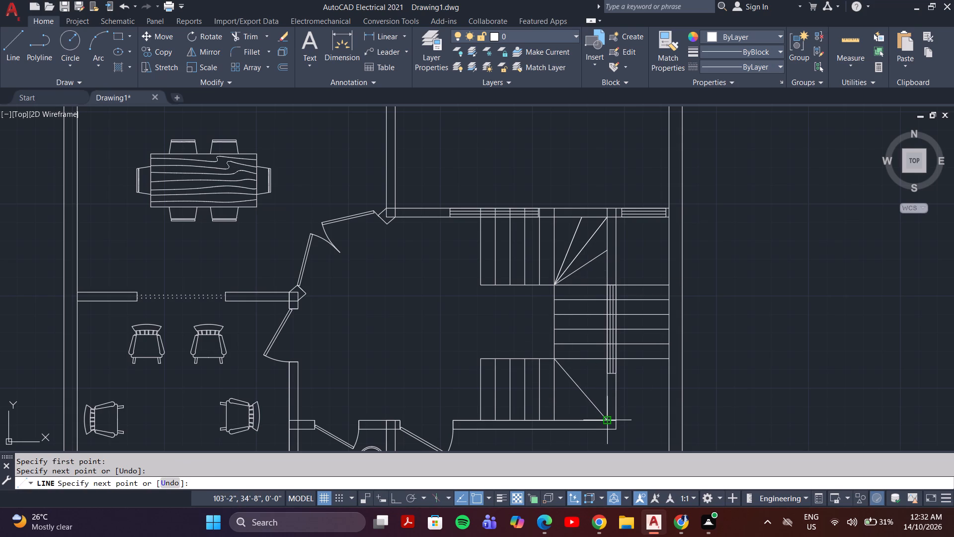
key(grave)
key(Escape)
key(space)
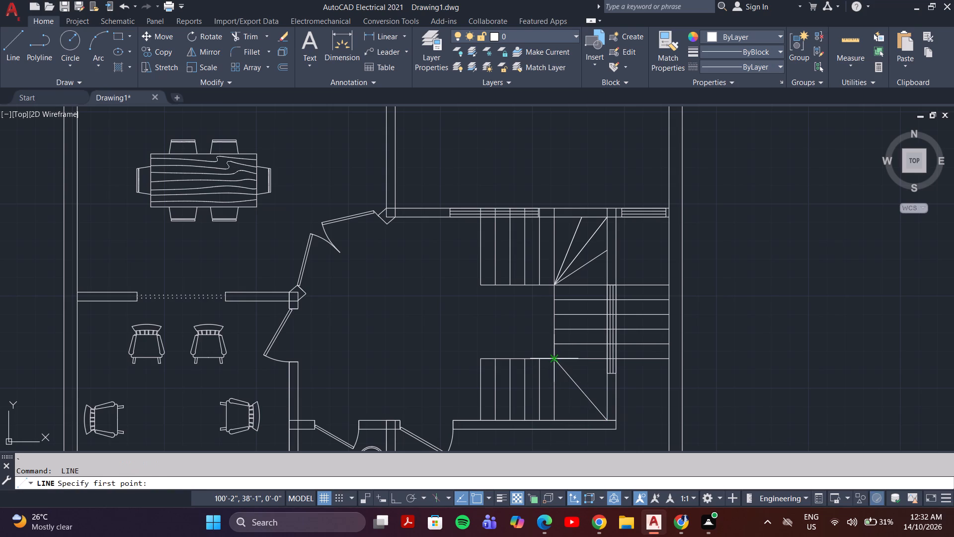
click(554, 358)
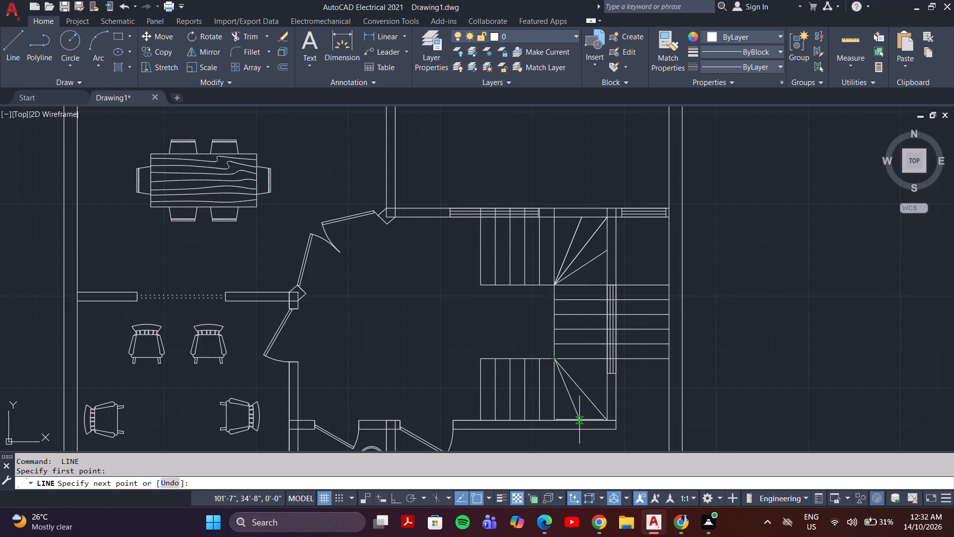
scroll(579, 420, up, 3)
click(586, 422)
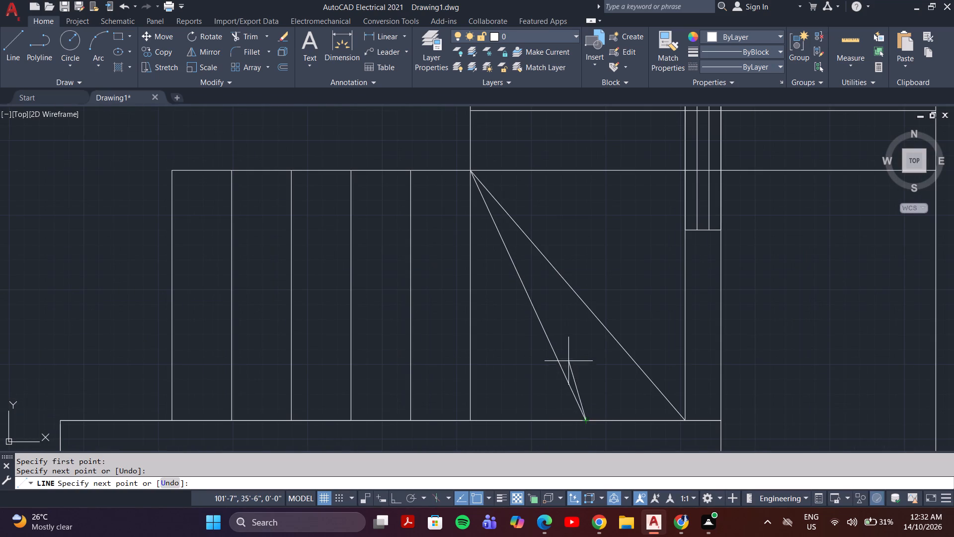
key(Escape)
key(space)
click(473, 170)
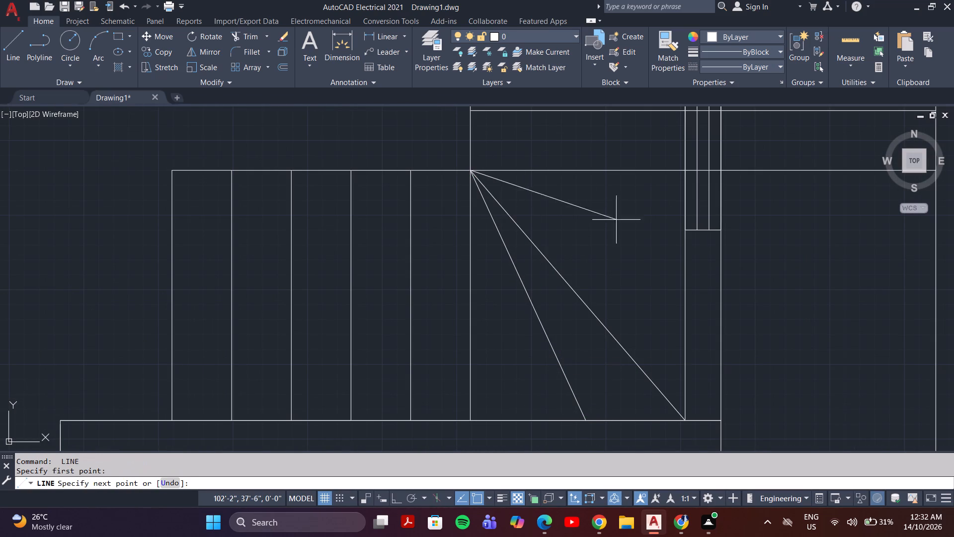
click(684, 298)
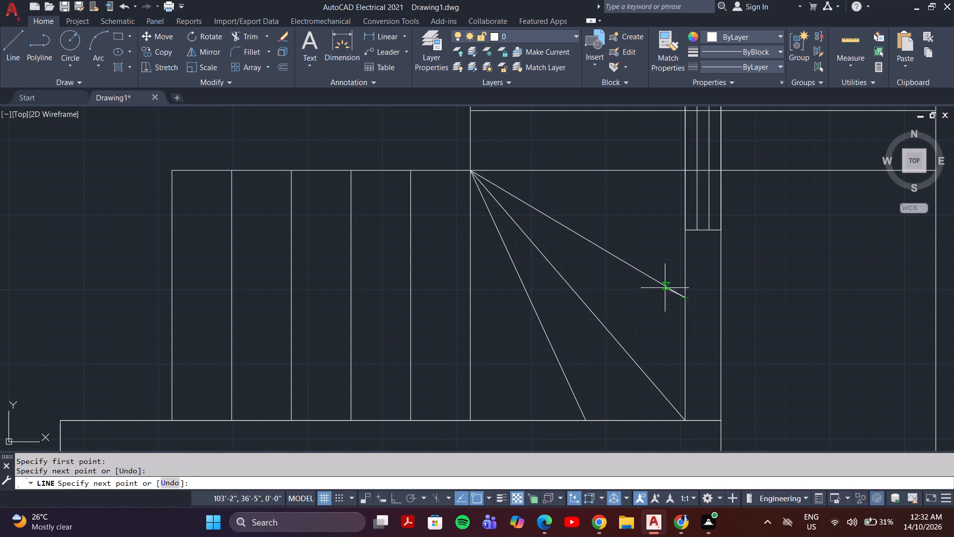
scroll(608, 273, down, 2)
key(Escape)
Move the bed and round bedside lamp from the upper-right bedroom into the room directly above the staircase.
scroll(613, 279, down, 2)
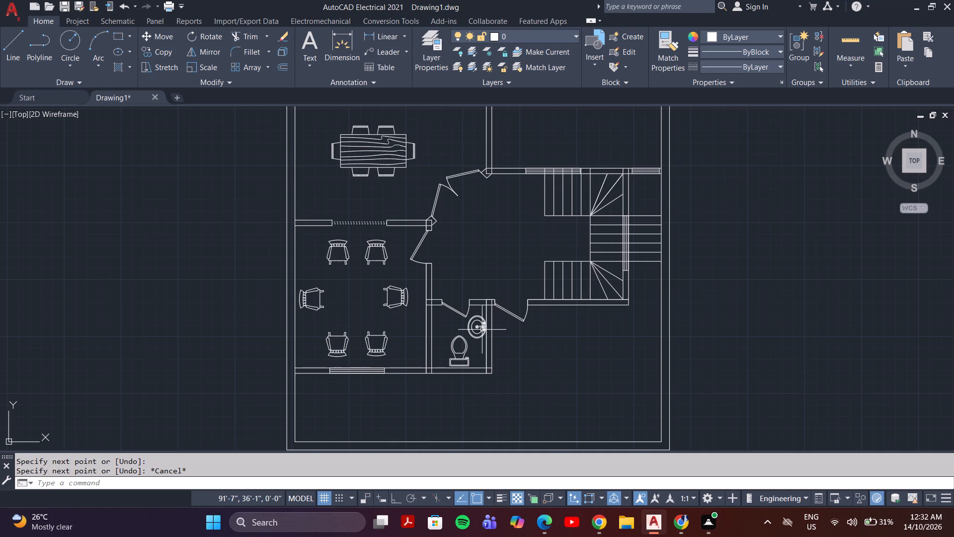
scroll(477, 400, down, 2)
middle_drag(479, 294, 485, 403)
scroll(461, 320, up, 3)
scroll(461, 320, down, 1)
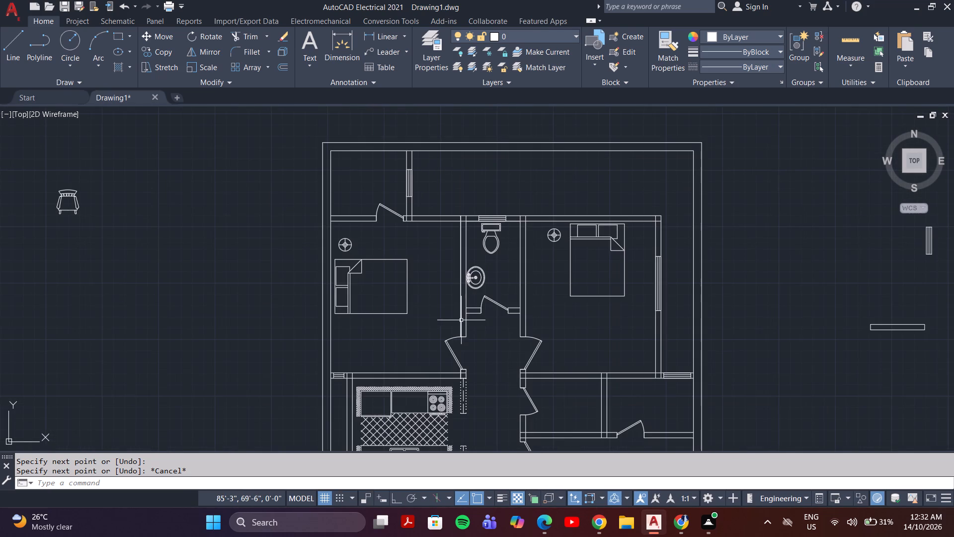
scroll(522, 347, down, 2)
middle_drag(565, 344, 569, 301)
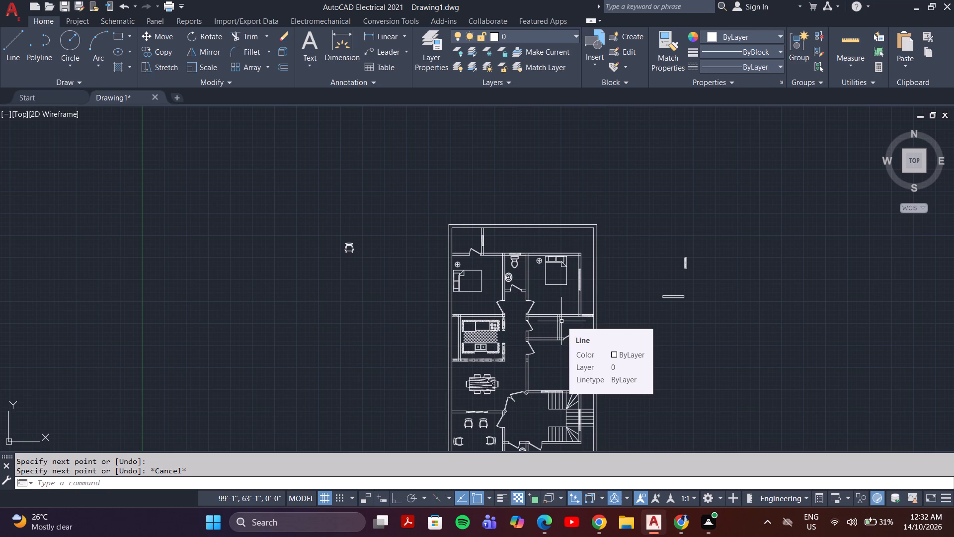
scroll(640, 344, up, 2)
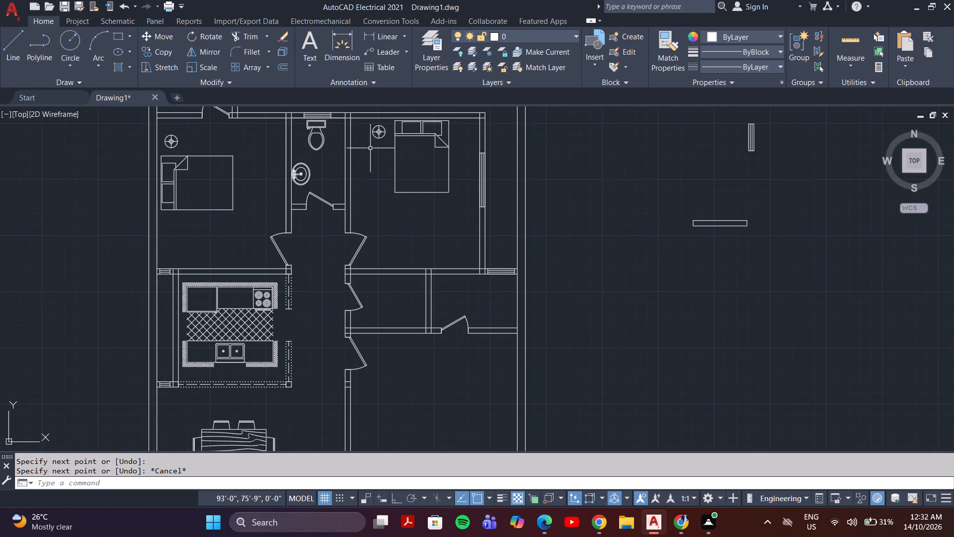
drag(449, 128, 445, 128)
click(383, 133)
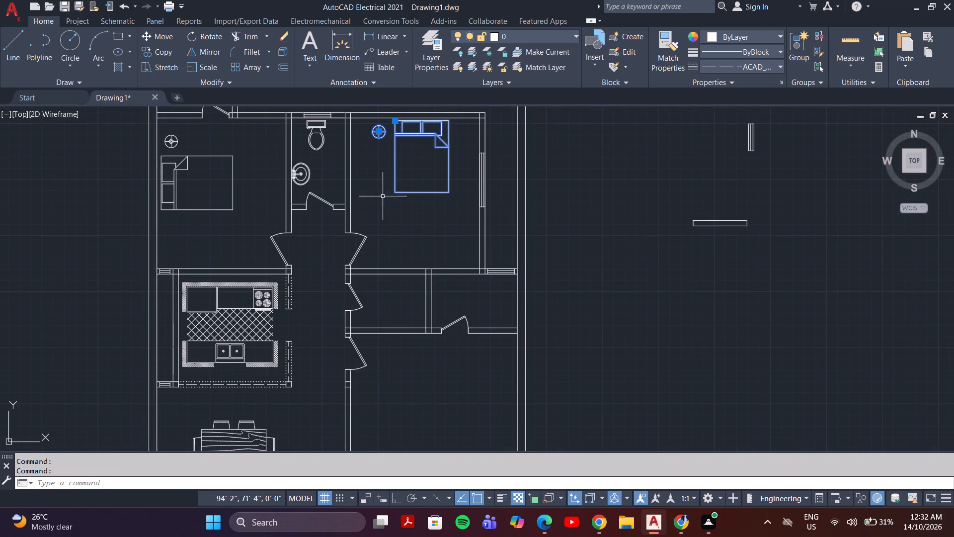
key(m)
key(Return)
click(426, 131)
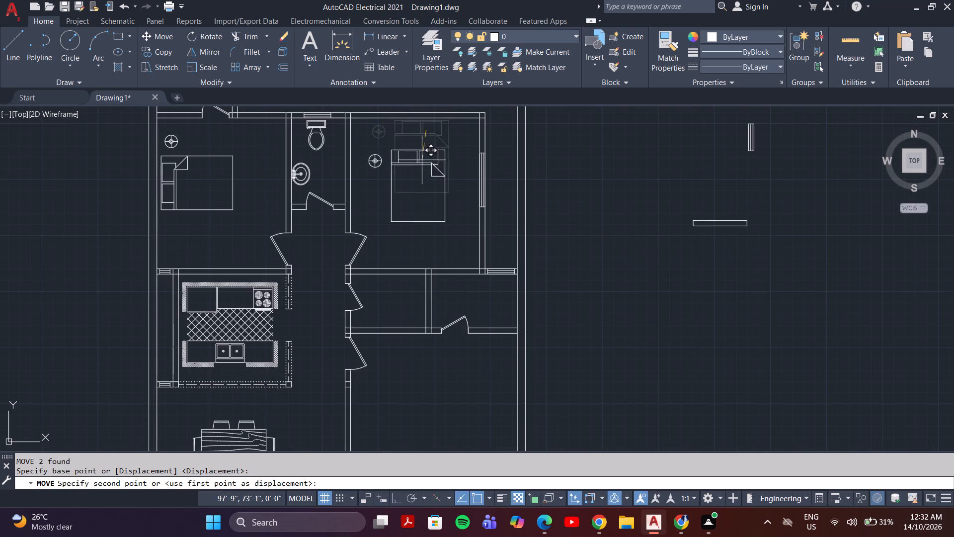
middle_drag(445, 378, 452, 277)
click(457, 285)
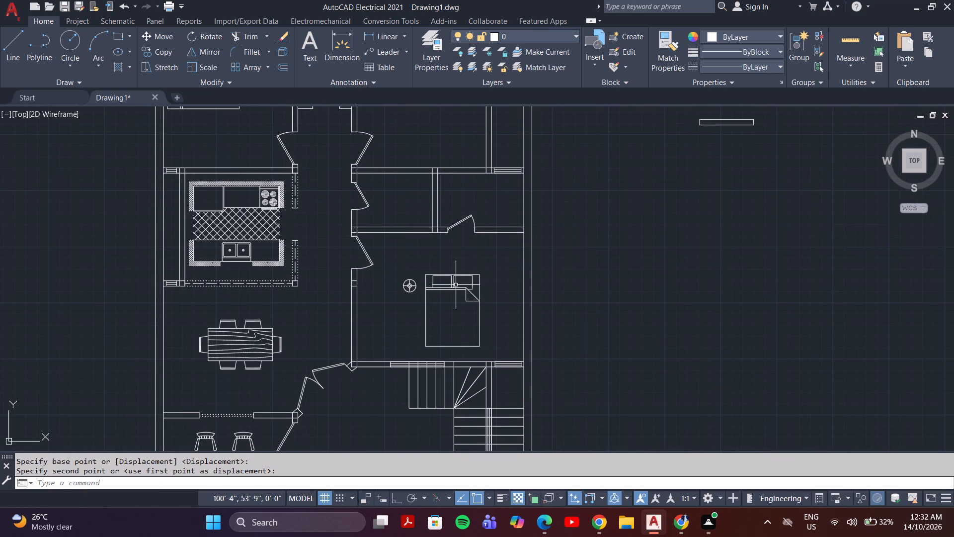
Rotate the bed and lamp 90° clockwise about the bed's upper-right corner, with ortho on.
click(487, 259)
click(390, 303)
text(ro)
key(Return)
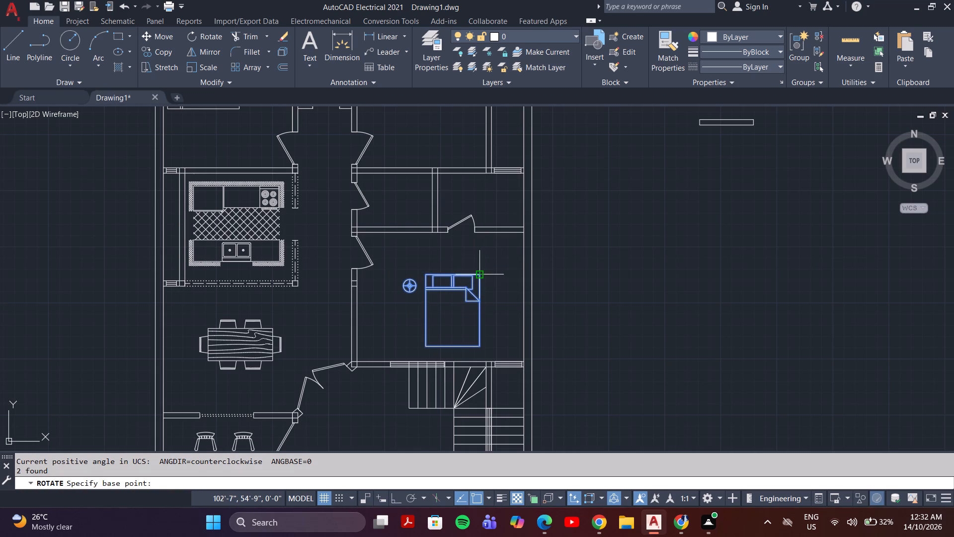
click(479, 275)
key(F8)
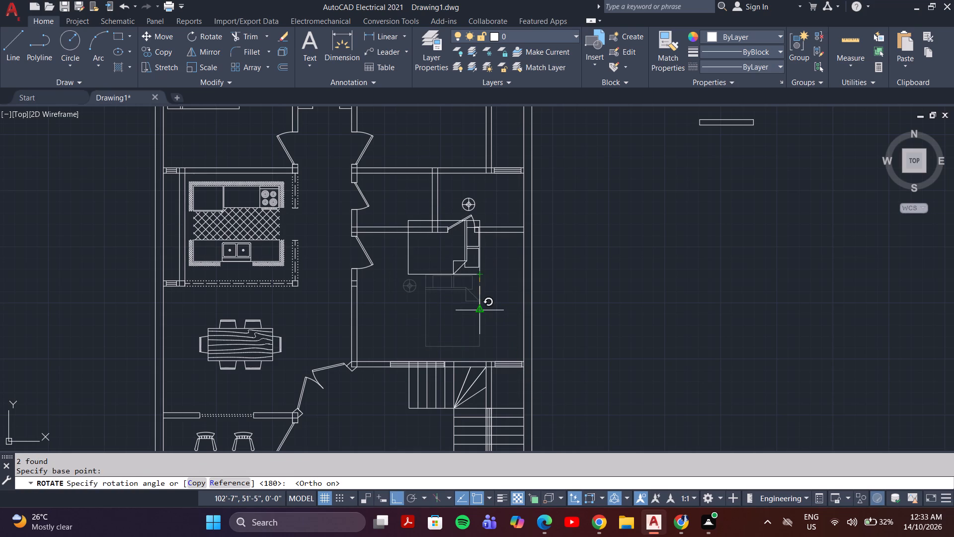
click(480, 311)
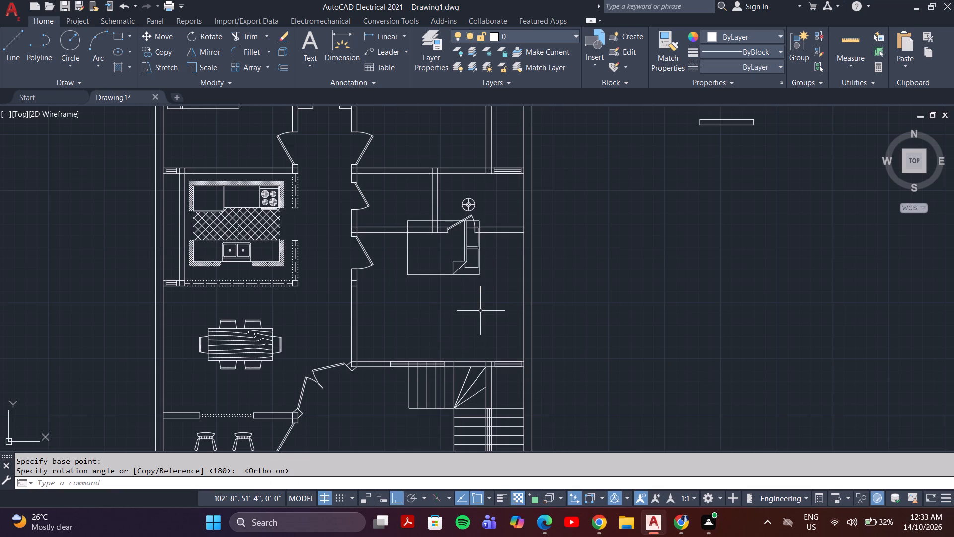
Move the rotated bed and lamp down into the room above the staircase, headboard near the right wall and clear of the door.
click(483, 251)
click(456, 269)
click(469, 206)
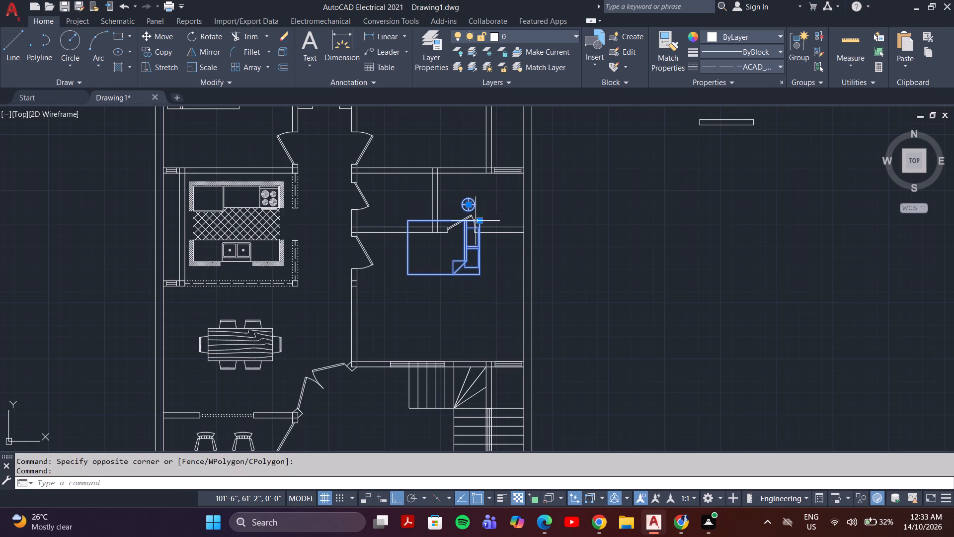
key(m)
key(Return)
click(466, 242)
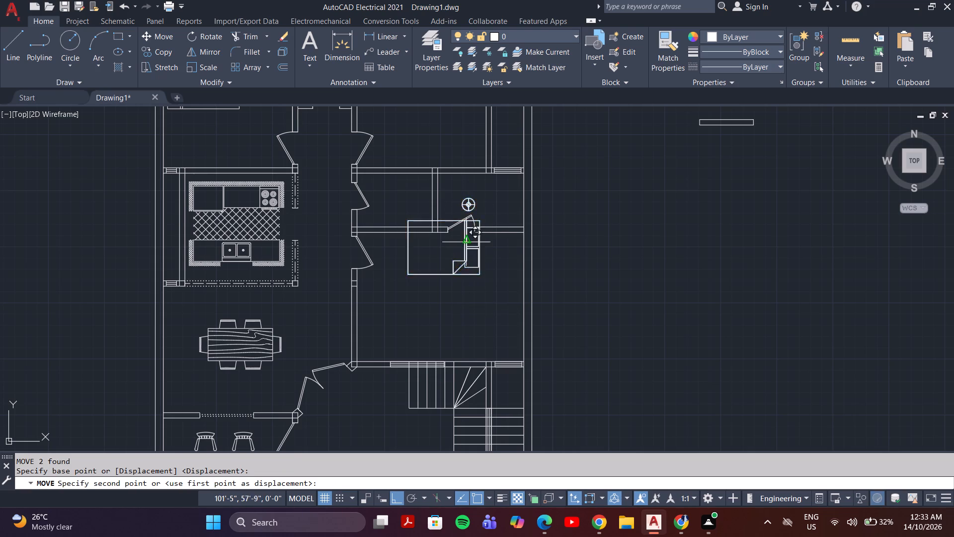
key(F8)
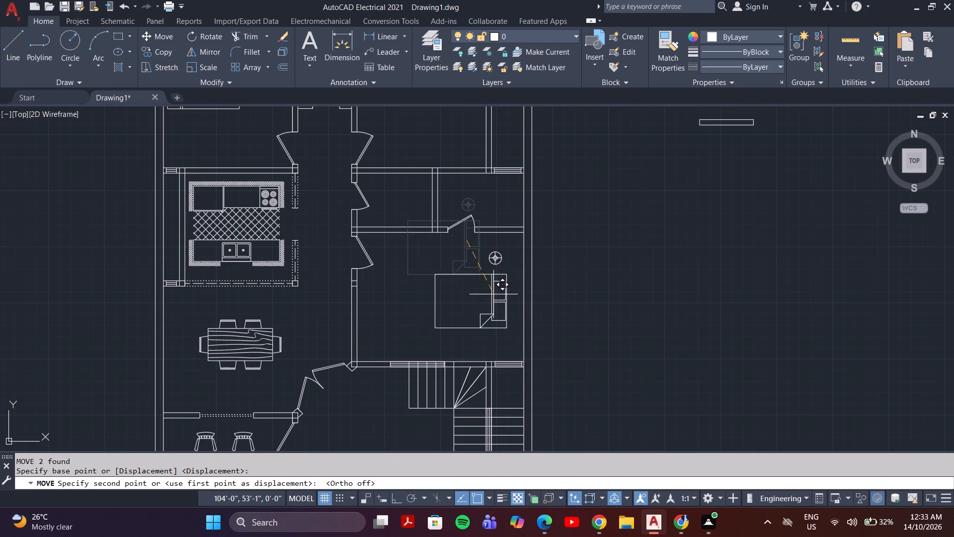
click(500, 289)
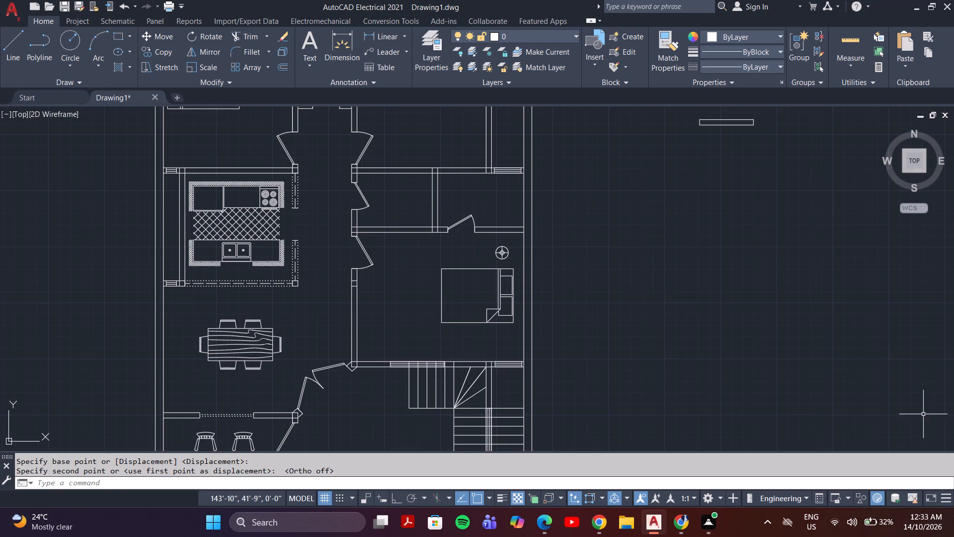
Draw a small circle in the dining area's upper-left corner, just below the small kitchen-side window.
click(68, 41)
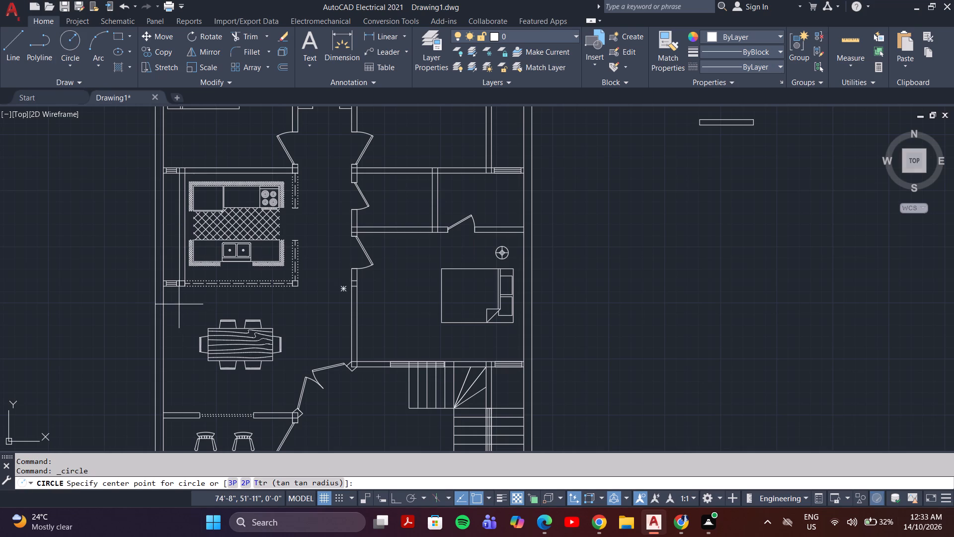
click(175, 298)
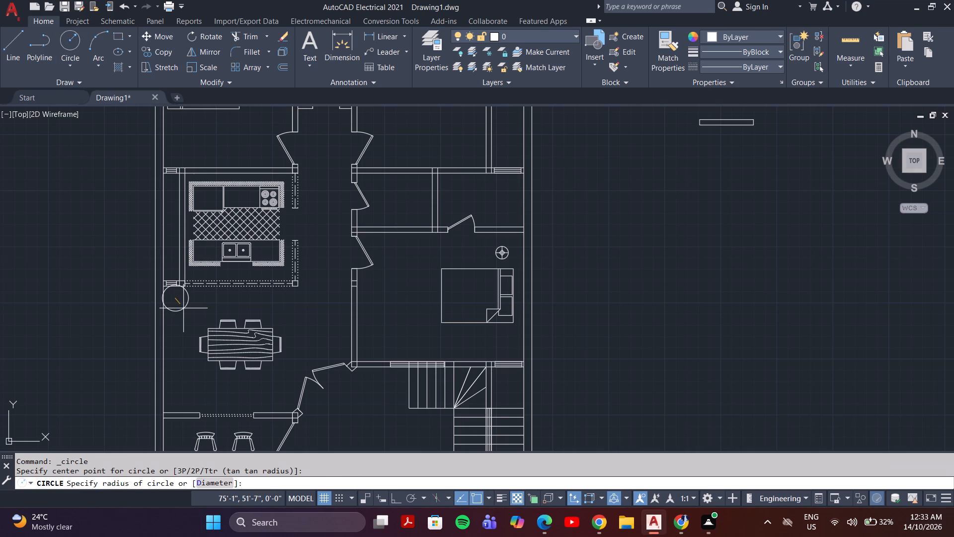
click(183, 302)
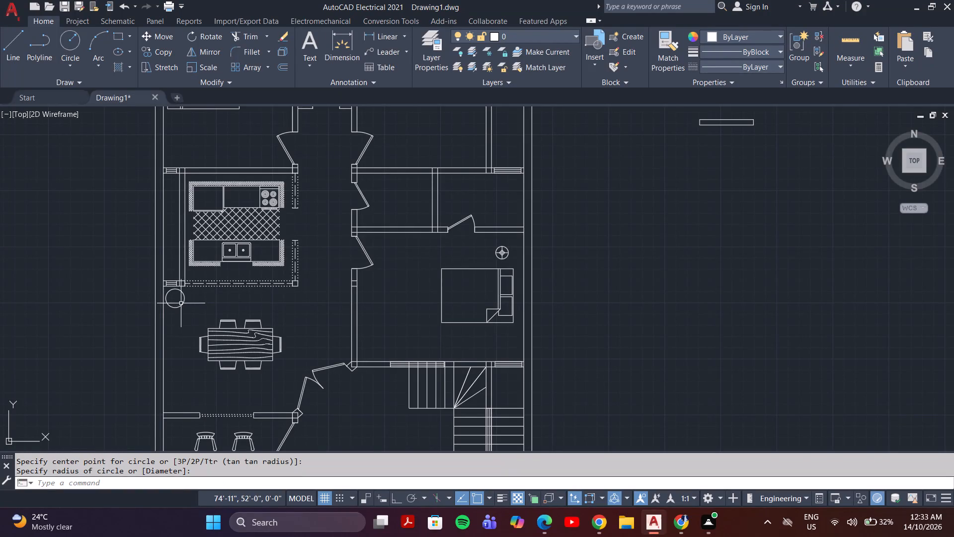
Copy the small circle four times from its centre to form a row of five below the kitchen's lower wall.
click(179, 303)
double_click(181, 305)
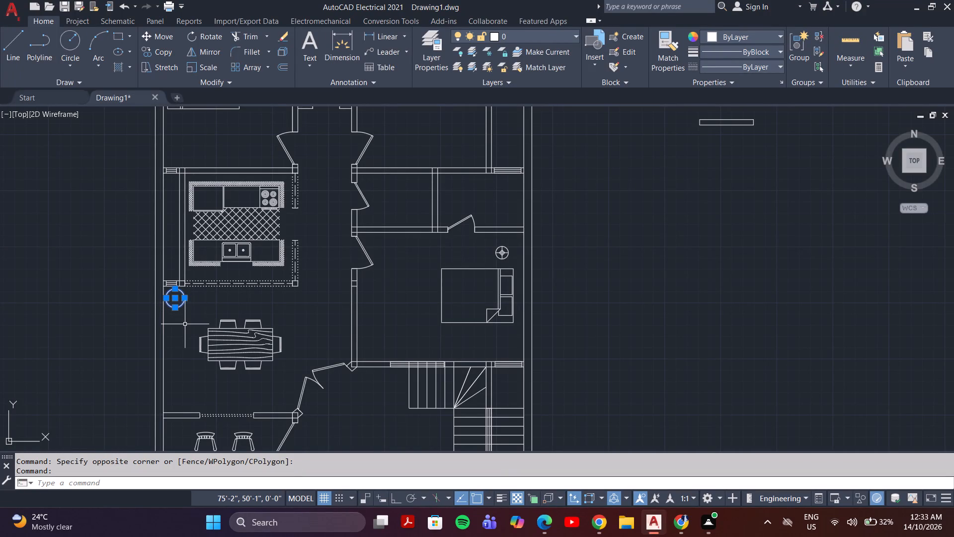
text(co)
key(Return)
scroll(177, 323, up, 2)
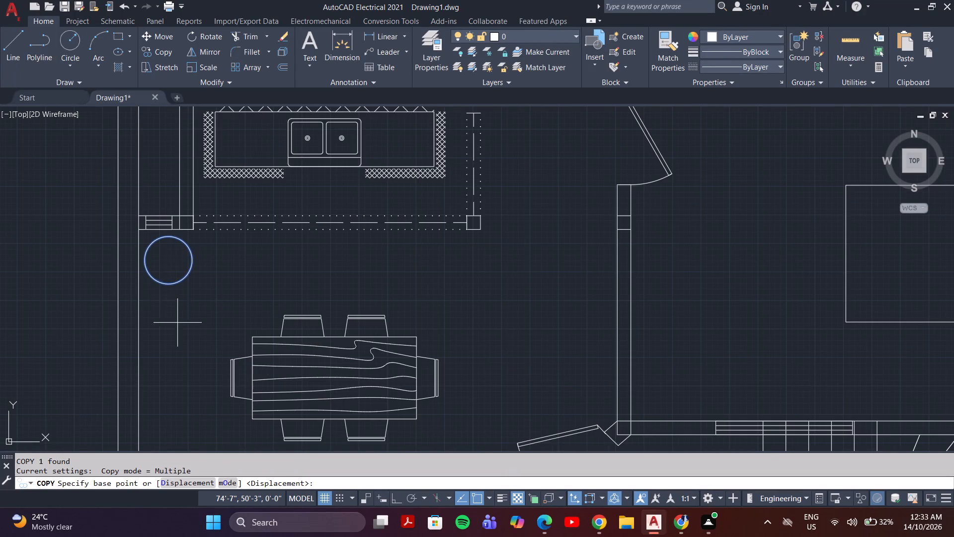
click(171, 259)
click(239, 262)
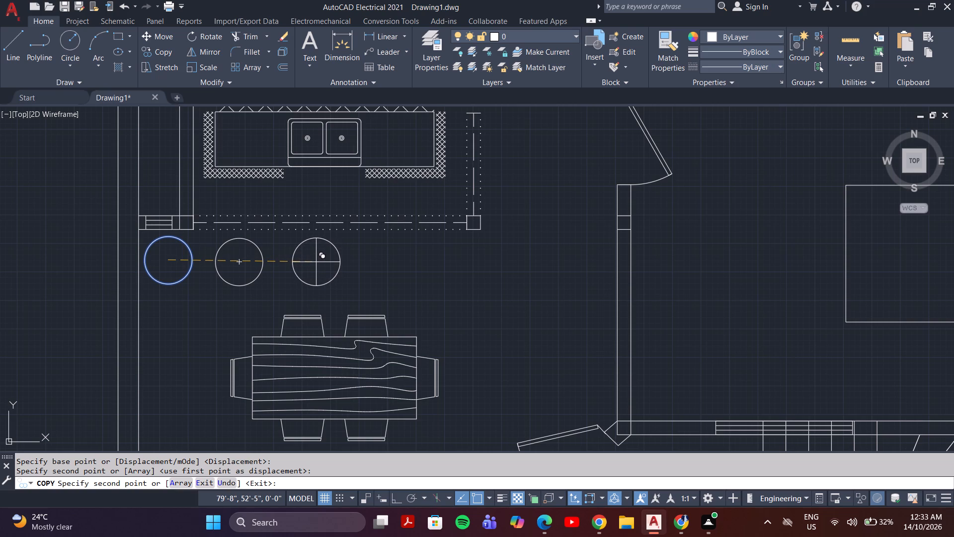
click(316, 262)
click(386, 264)
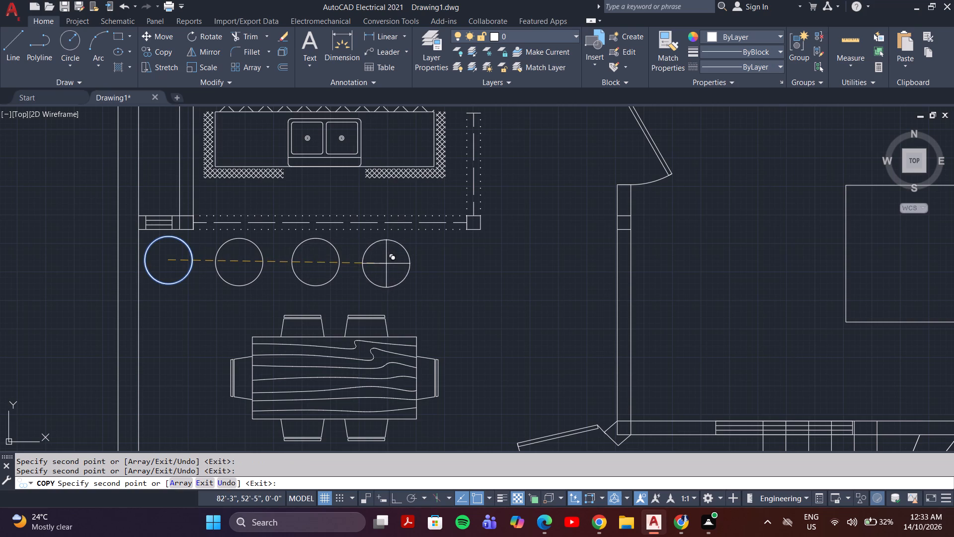
click(456, 260)
key(Escape)
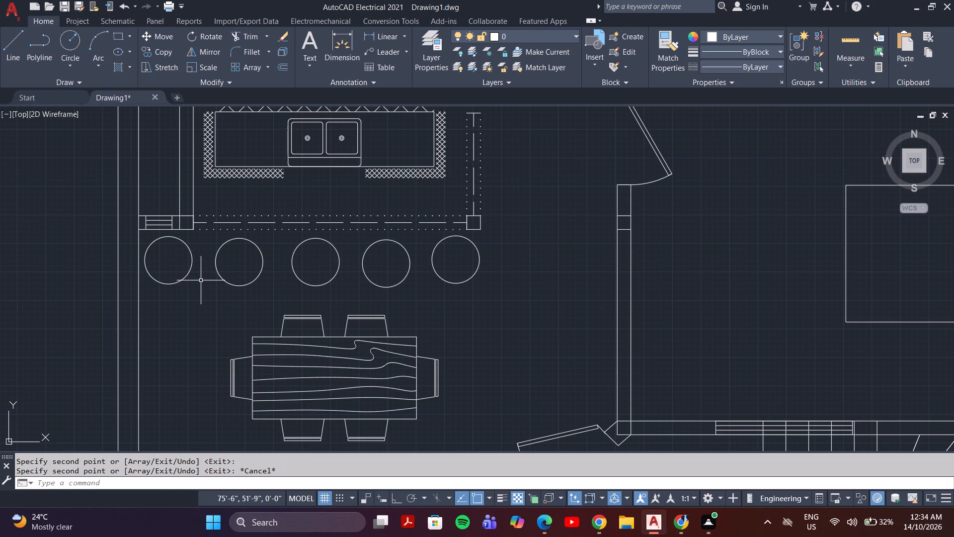
Draw a horizontal guide line about 12'-5" long from the first circle's centre past the fifth circle, with ortho on.
key(l)
key(Return)
click(168, 261)
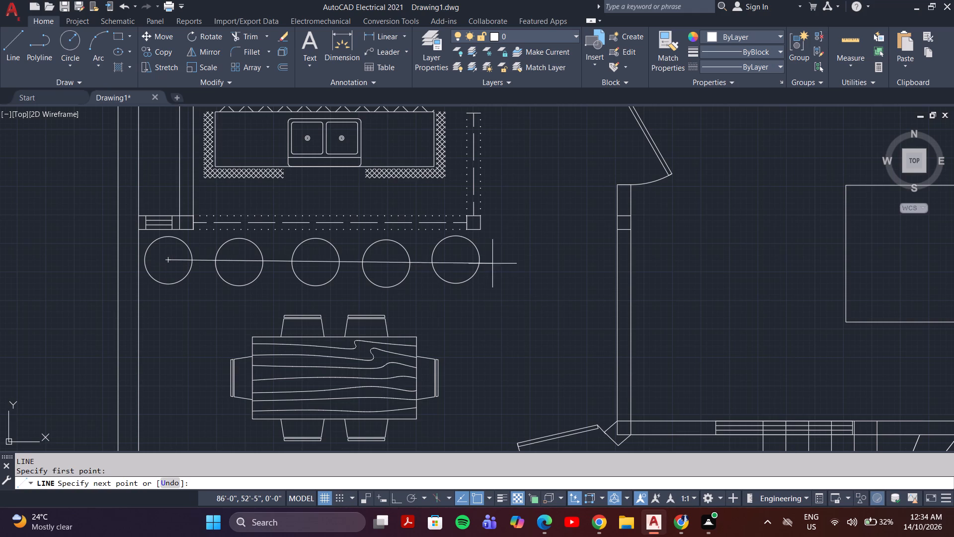
key(F8)
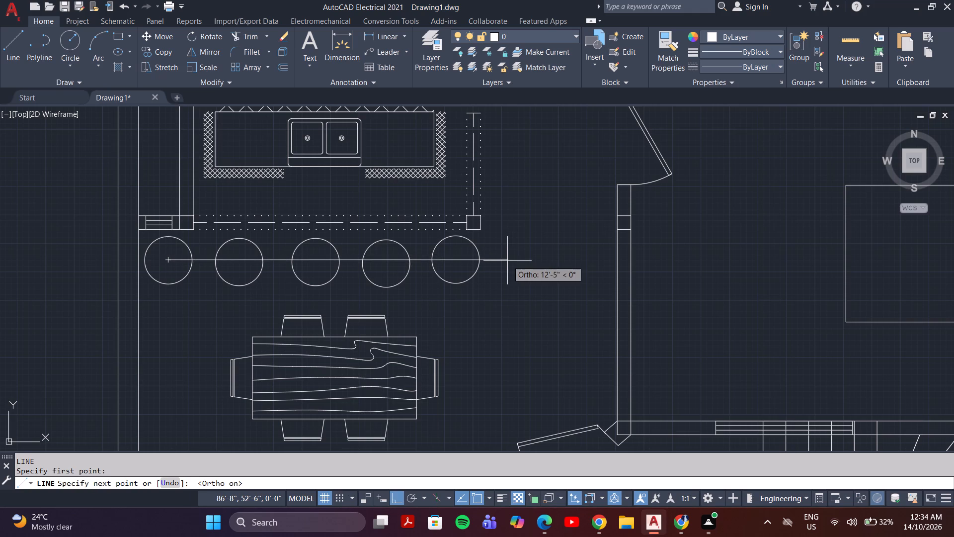
click(507, 261)
key(Escape)
Move the second and third circles vertically so their centres sit on the horizontal guide line.
click(260, 247)
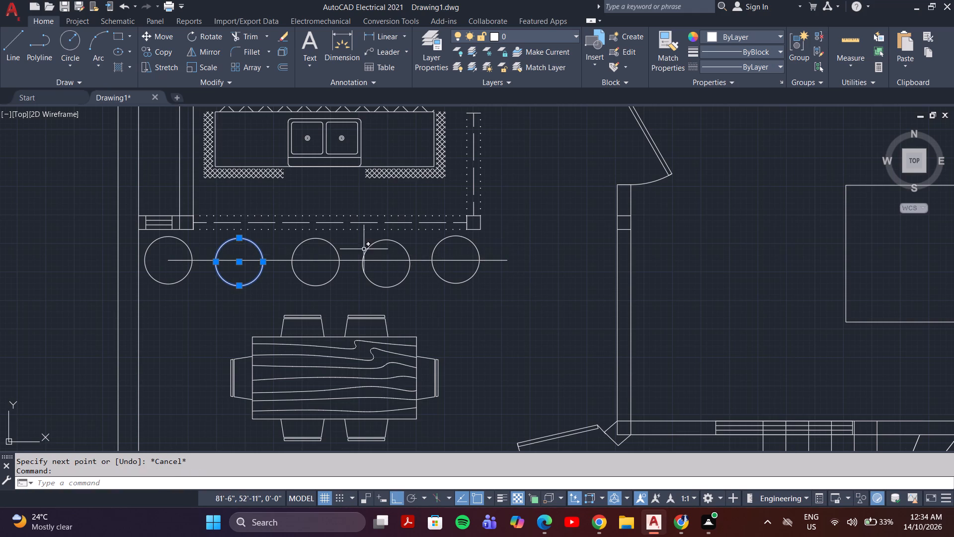
key(m)
key(Return)
scroll(246, 276, up, 2)
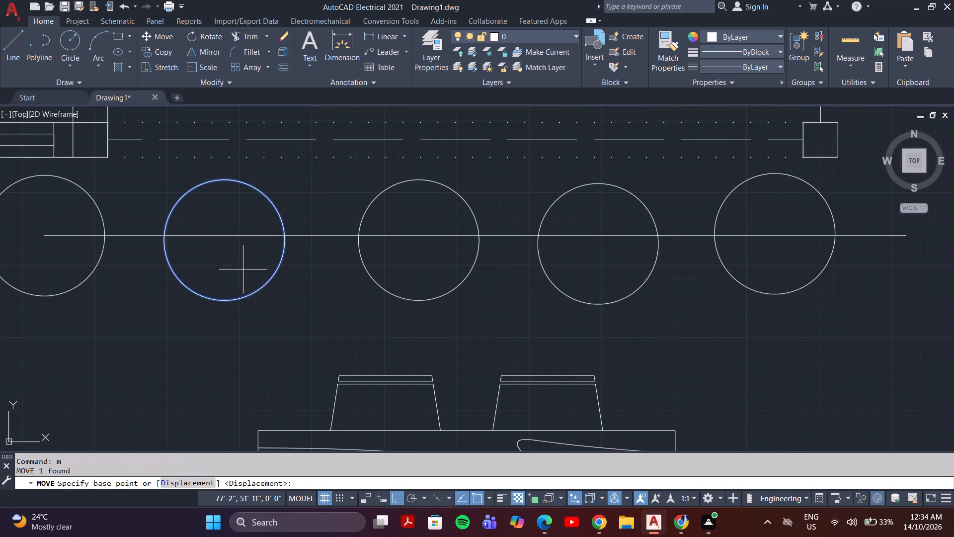
click(223, 242)
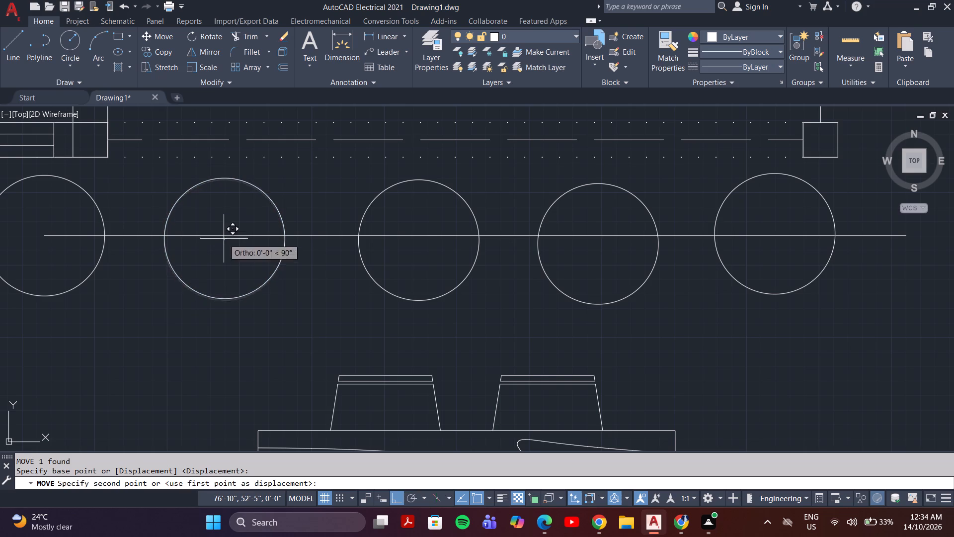
click(225, 236)
click(441, 176)
click(427, 196)
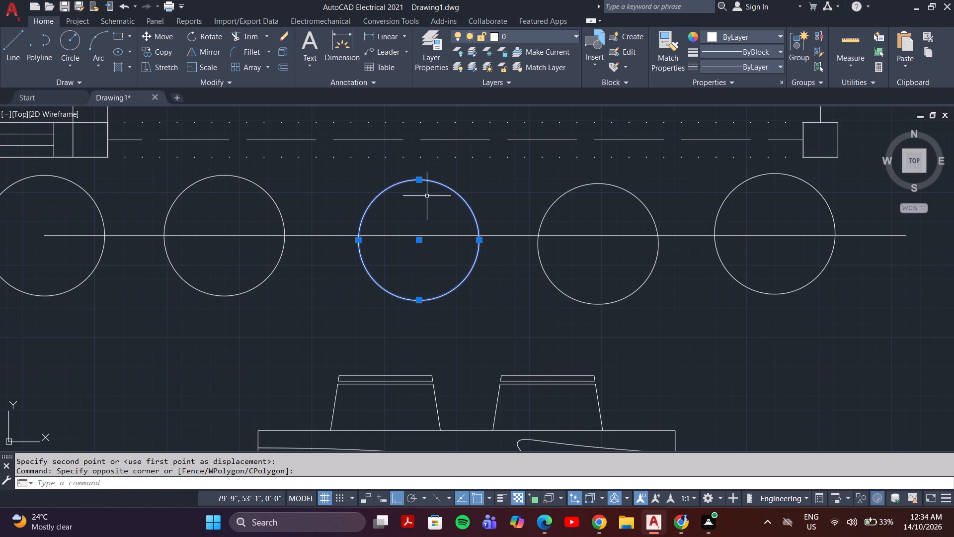
key(m)
key(Return)
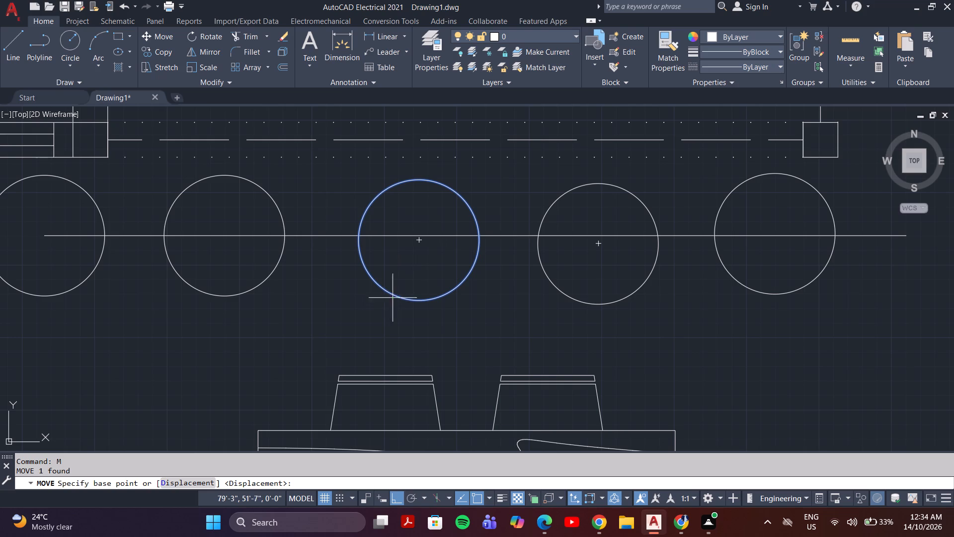
click(420, 239)
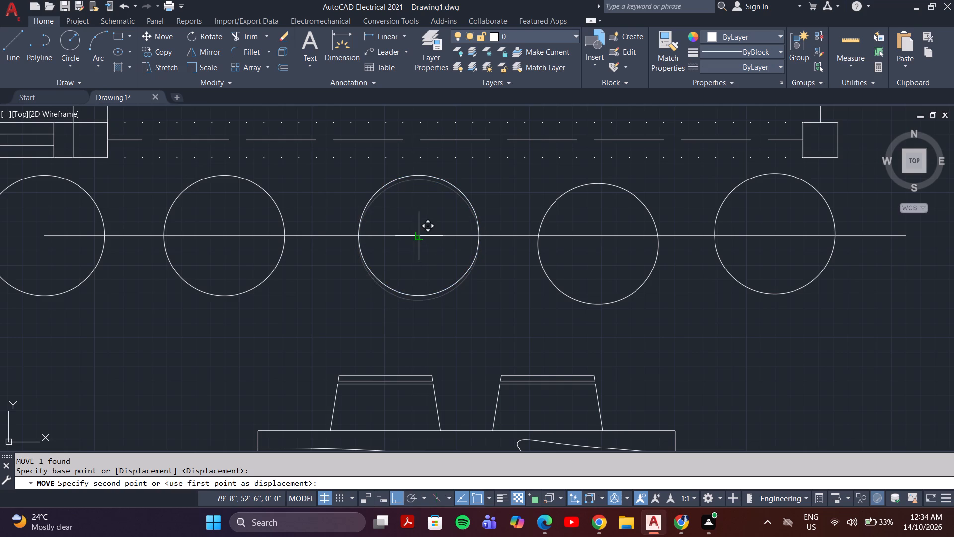
click(422, 234)
Move the fourth and fifth circles vertically so their centres sit on the horizontal guide line.
click(644, 189)
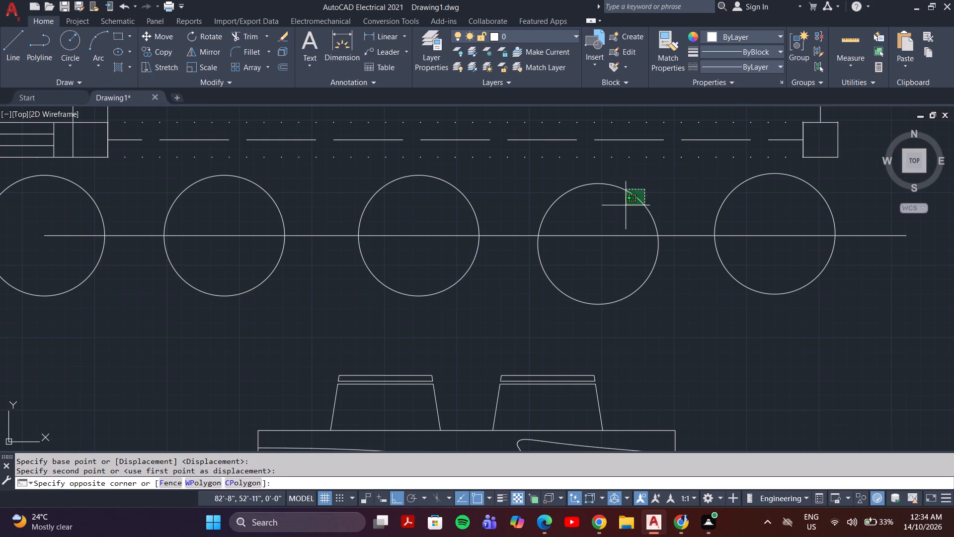
click(624, 206)
key(m)
key(Return)
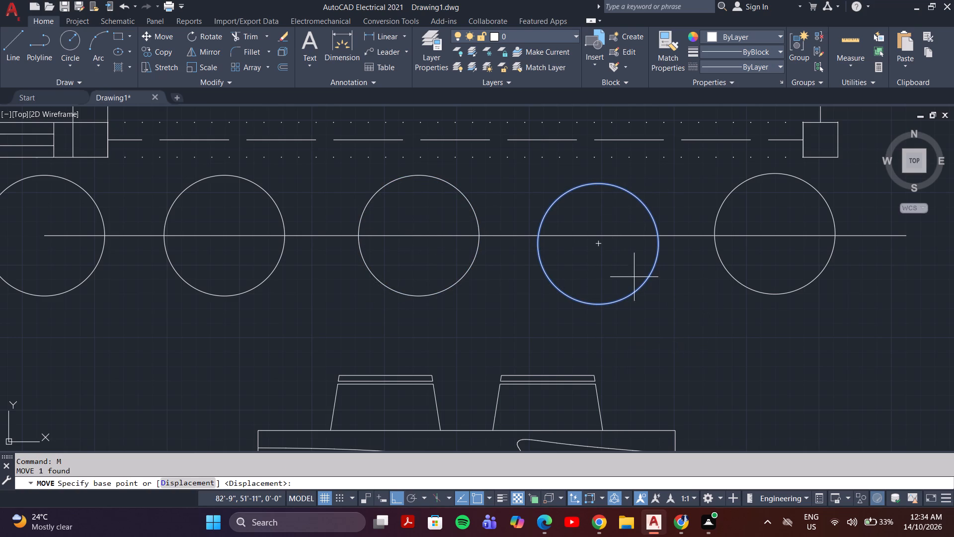
click(598, 243)
click(598, 237)
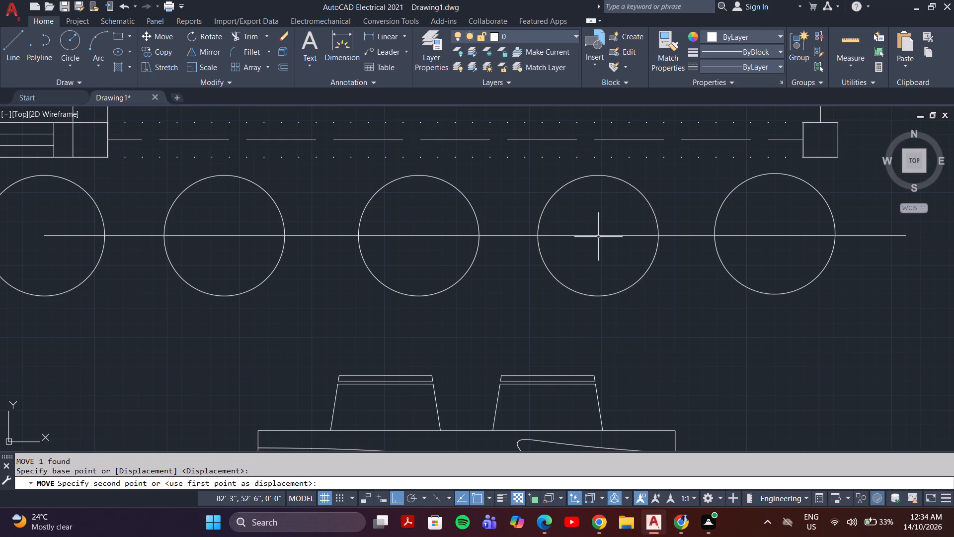
click(852, 201)
click(828, 215)
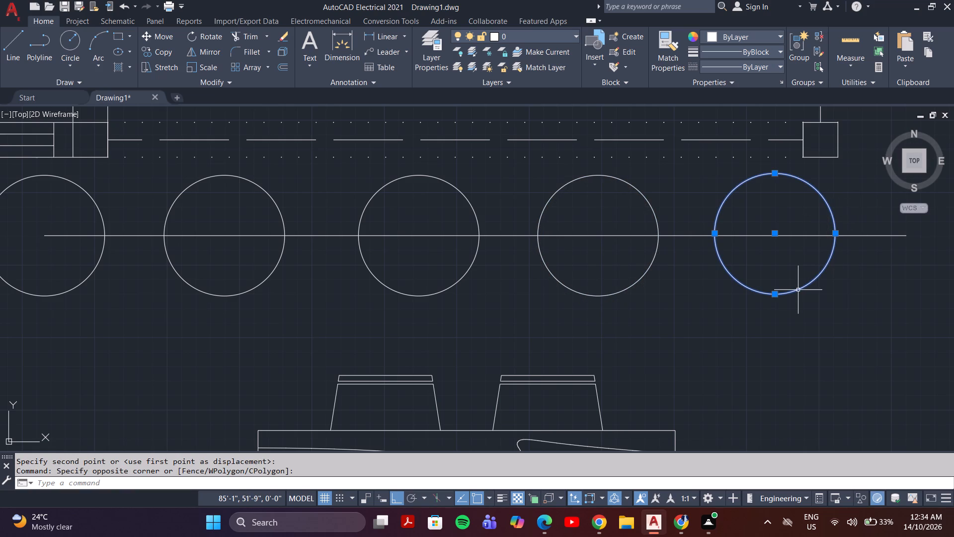
key(m)
key(Return)
scroll(792, 260, up, 3)
scroll(766, 202, down, 2)
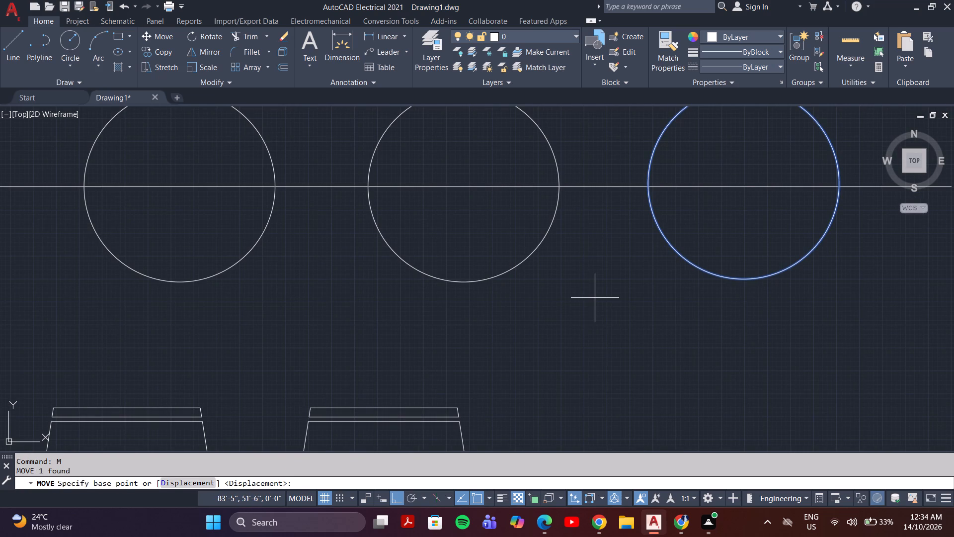
click(744, 183)
click(744, 186)
Delete the horizontal guide line running through the row of five circles.
scroll(745, 281, down, 4)
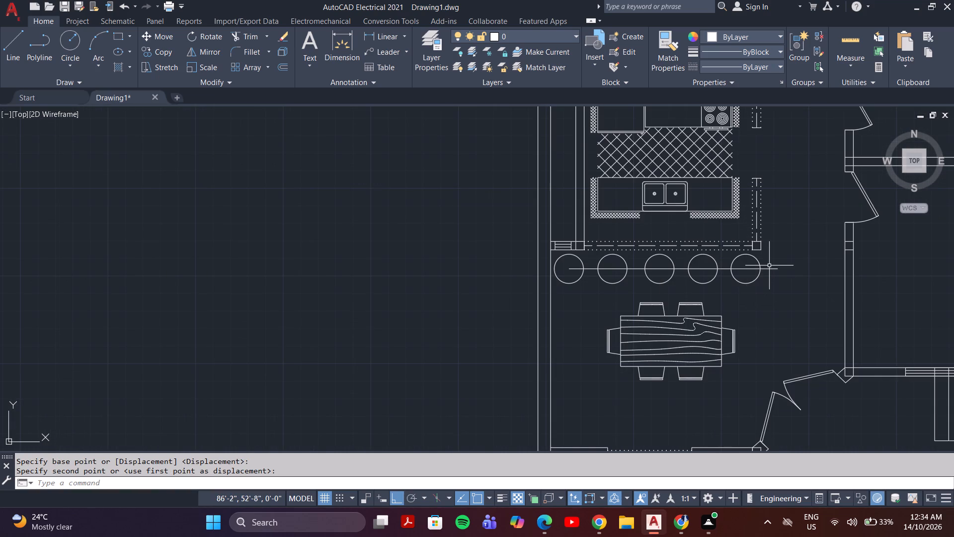
click(770, 271)
click(770, 270)
click(770, 269)
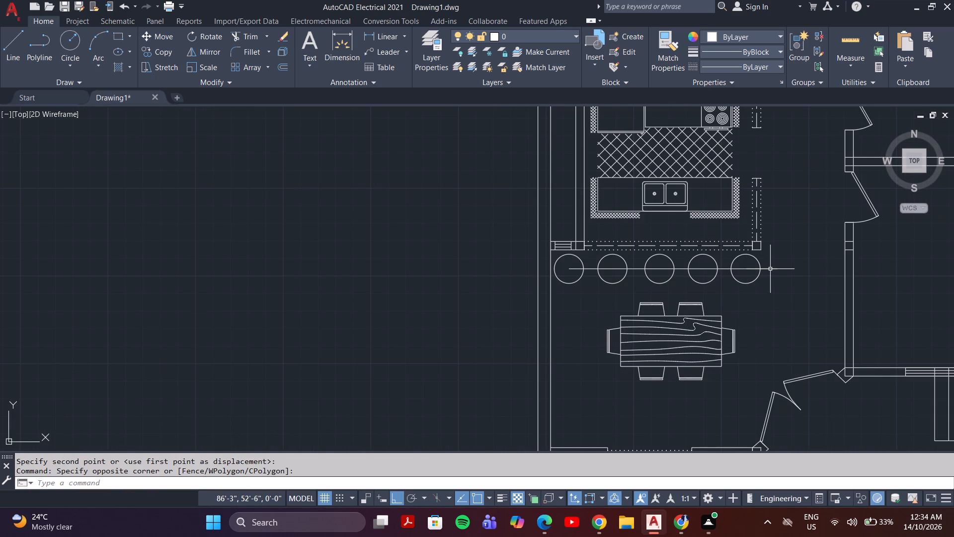
click(770, 269)
key(Delete)
Insert the Plant - Rubber or Philodendron block from the Home - Space Planner library outside the plan, beside the house.
scroll(778, 285, down, 3)
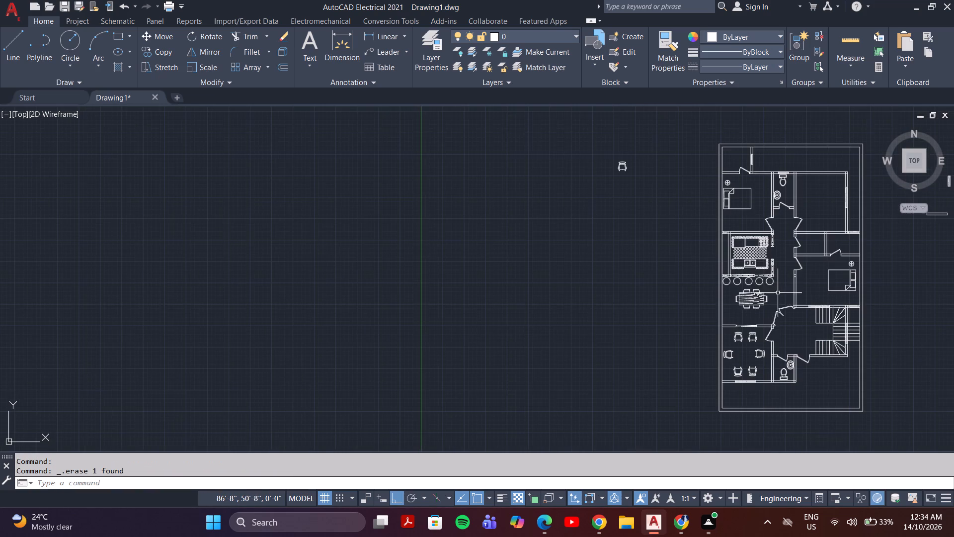
middle_drag(778, 308, 699, 338)
scroll(698, 312, up, 2)
middle_drag(405, 223, 395, 294)
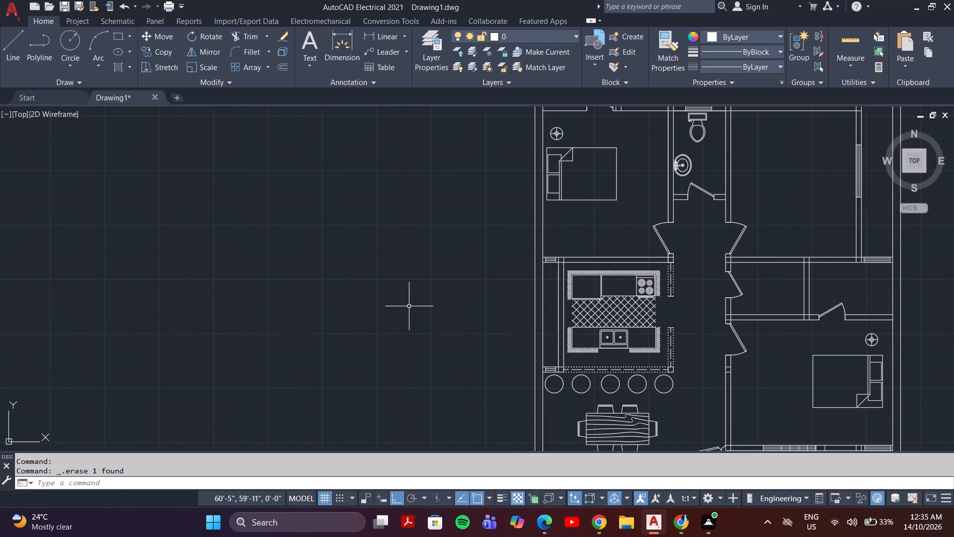
scroll(560, 292, down, 1)
middle_drag(624, 286, 535, 340)
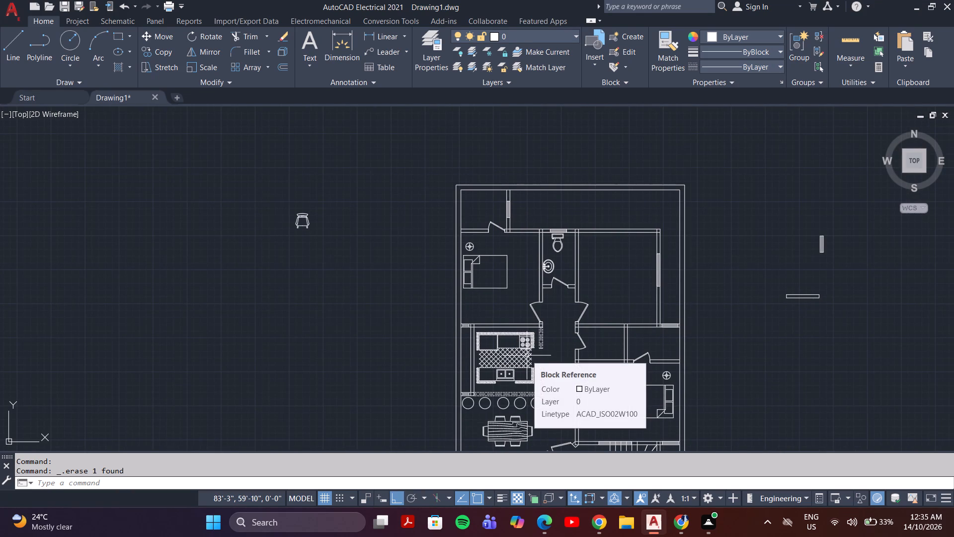
key(ctrl+2)
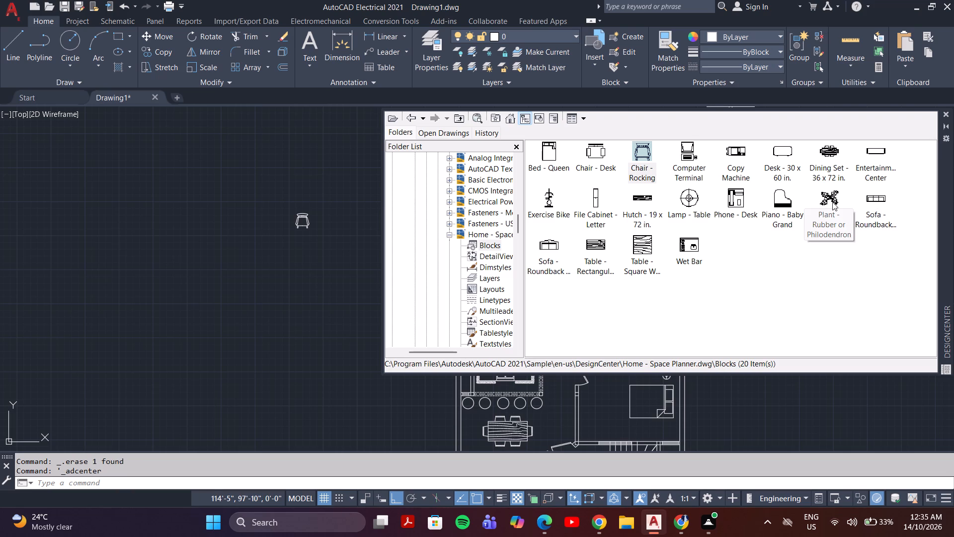
drag(834, 202, 376, 339)
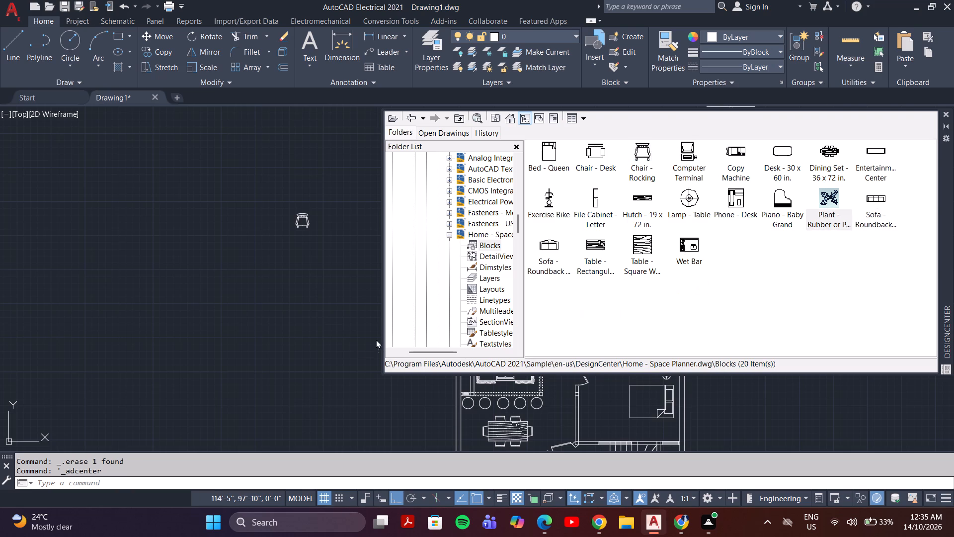
drag(376, 339, 336, 341)
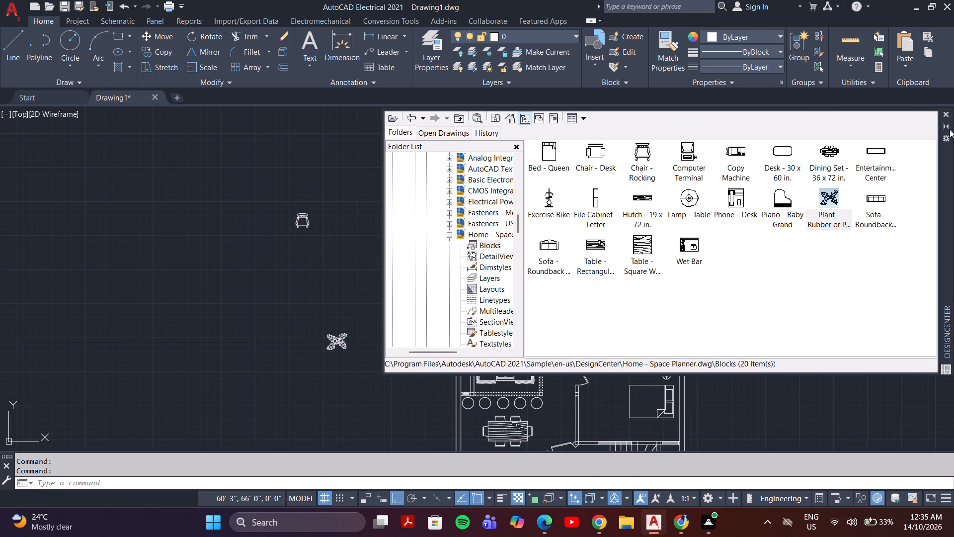
click(945, 110)
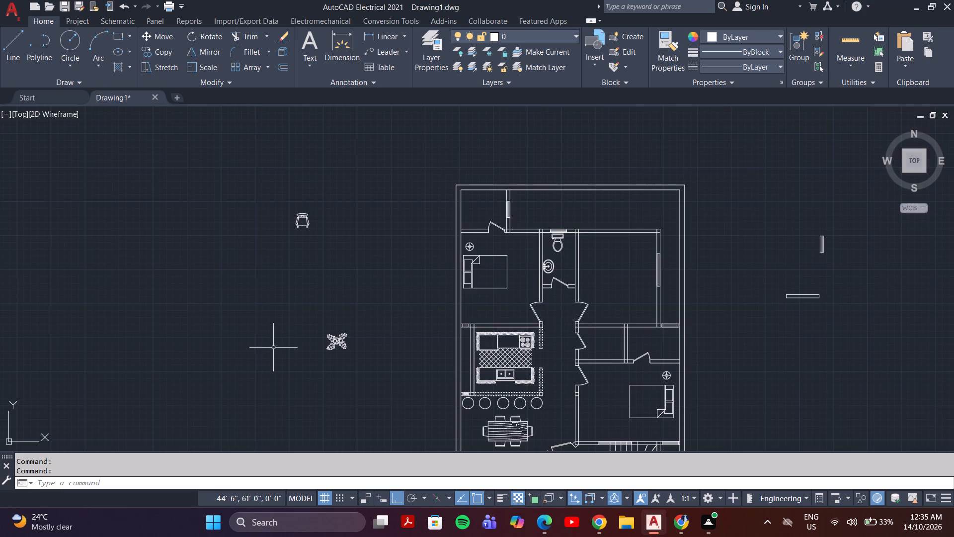
Copy the plant five times, with ortho off, in an evenly spaced row along the upper strip beneath the top outer wall.
middle_drag(276, 354, 315, 304)
scroll(394, 297, up, 1)
scroll(373, 300, down, 2)
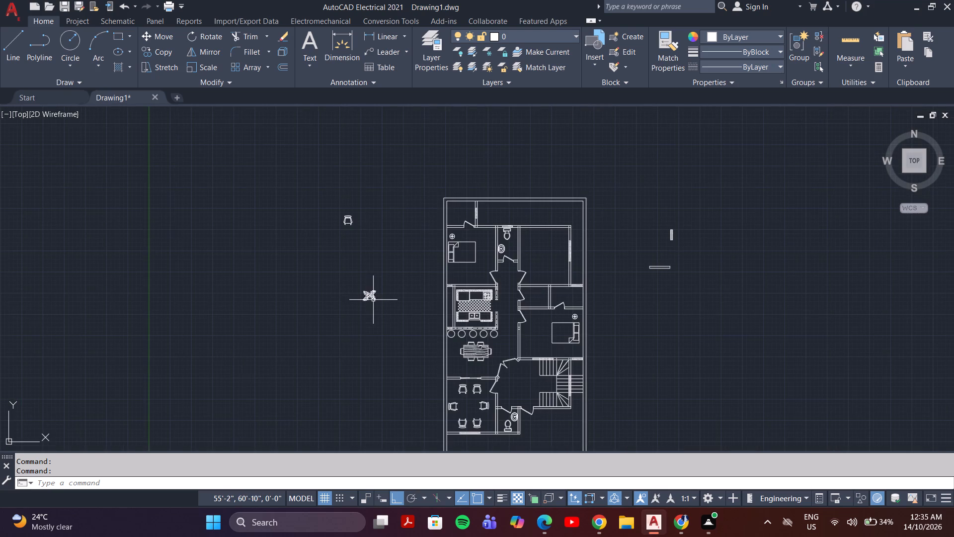
text(co)
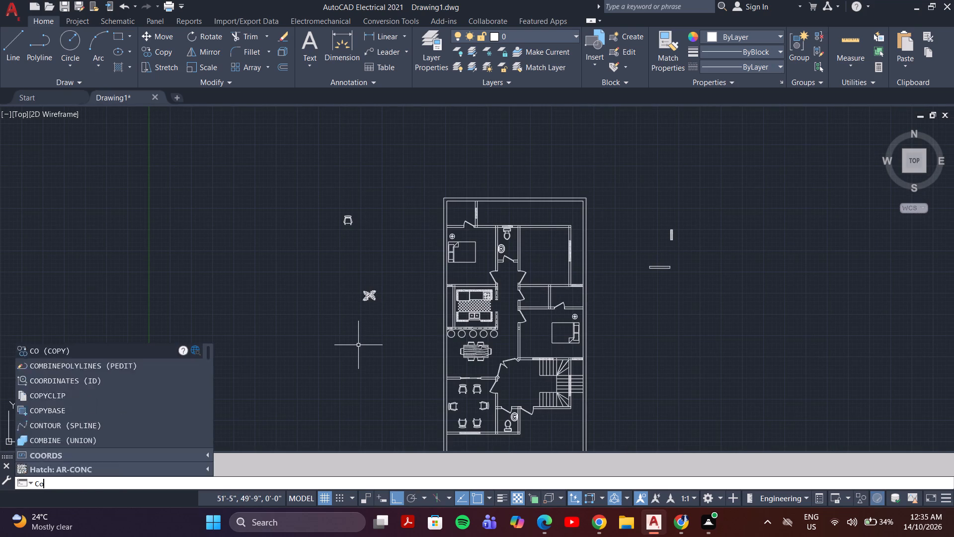
key(Return)
click(369, 294)
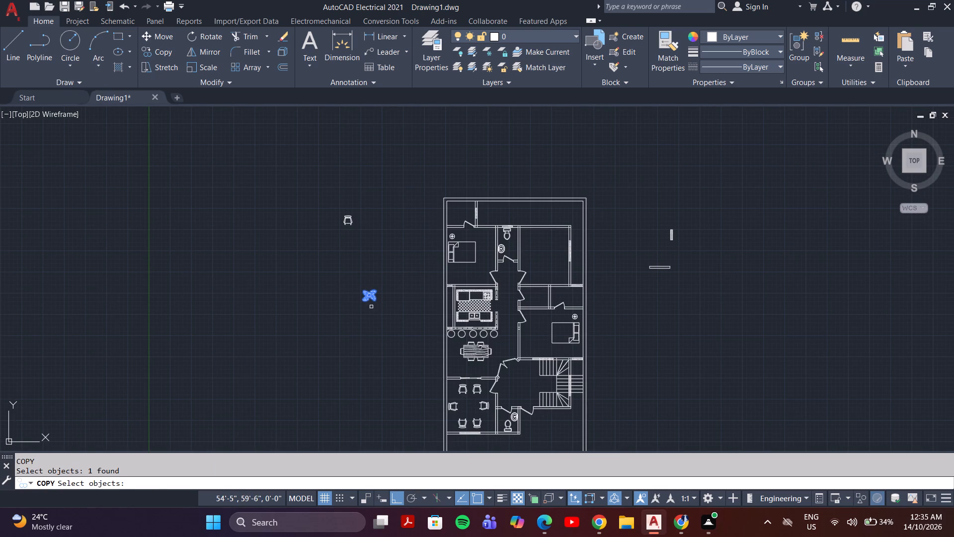
key(Return)
middle_drag(372, 313, 366, 374)
scroll(363, 367, up, 3)
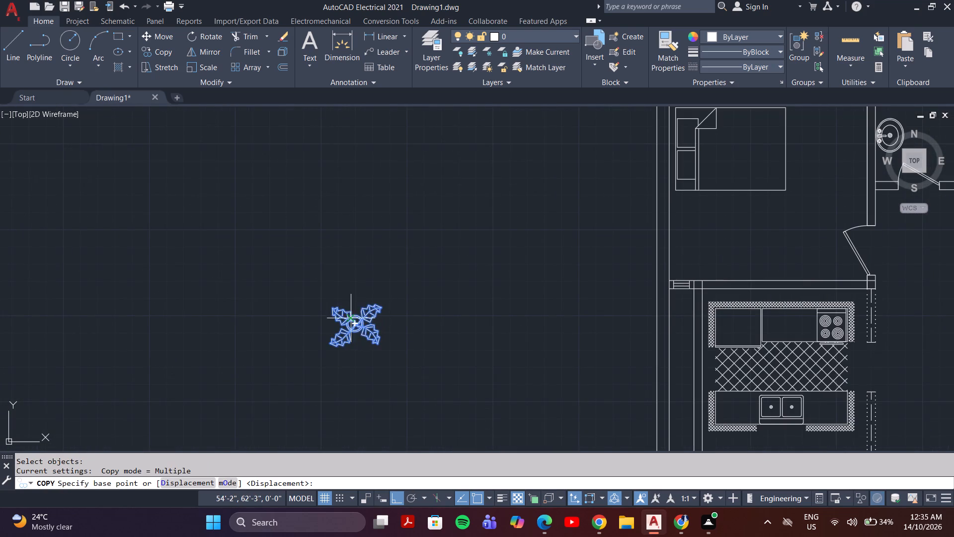
scroll(351, 319, up, 3)
click(362, 344)
scroll(491, 268, down, 4)
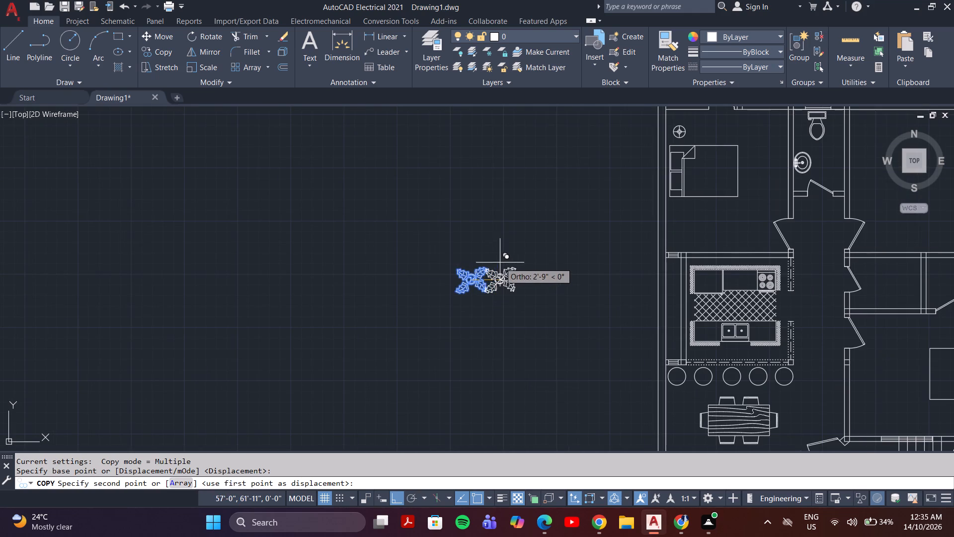
key(F8)
middle_drag(542, 251, 416, 467)
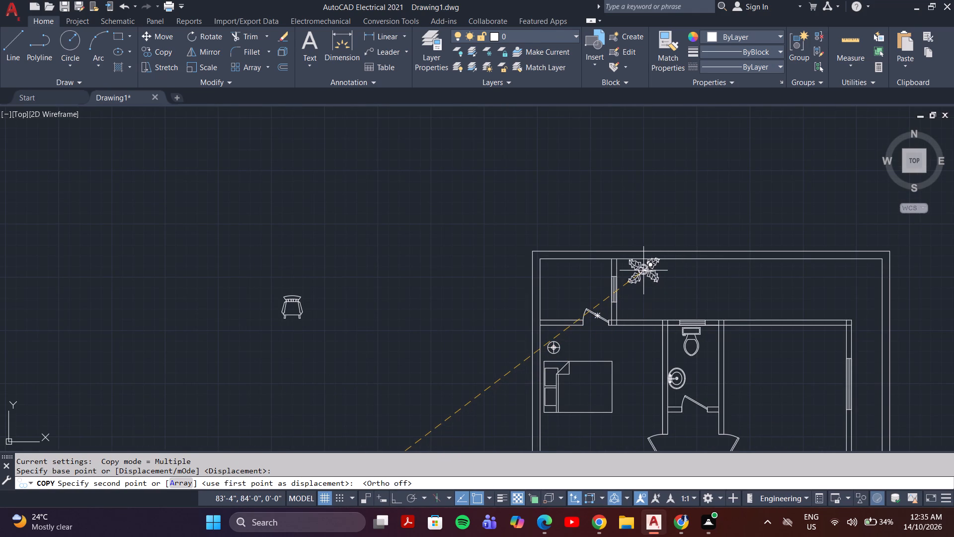
click(639, 277)
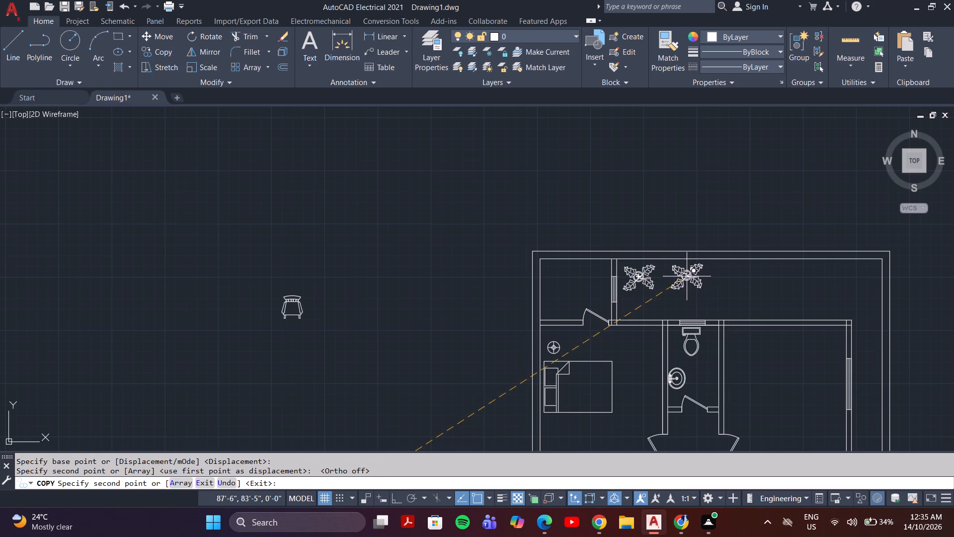
click(687, 276)
click(737, 275)
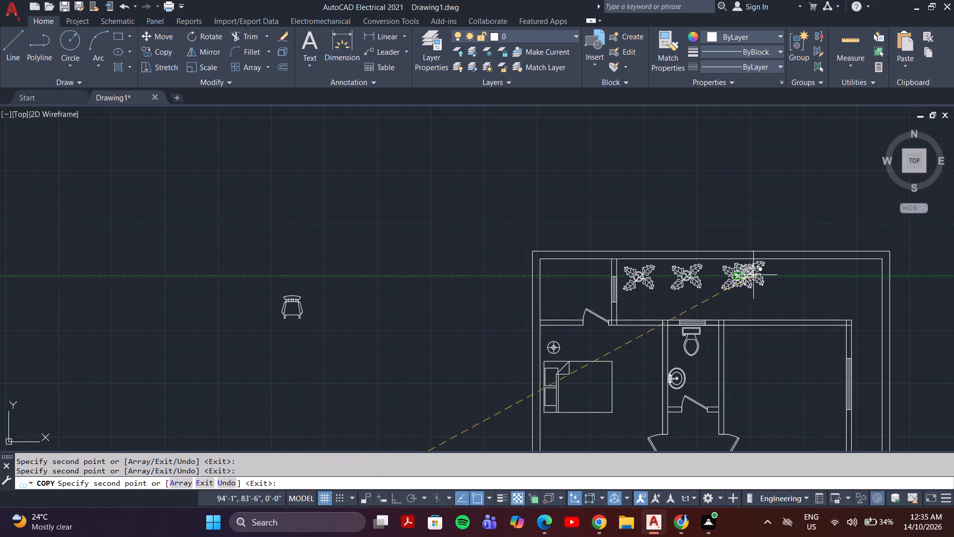
click(784, 276)
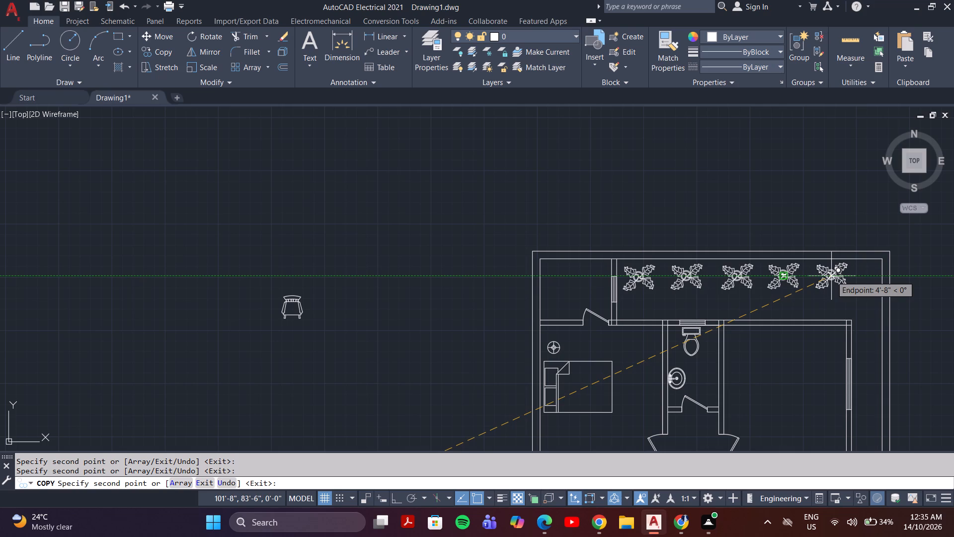
click(831, 276)
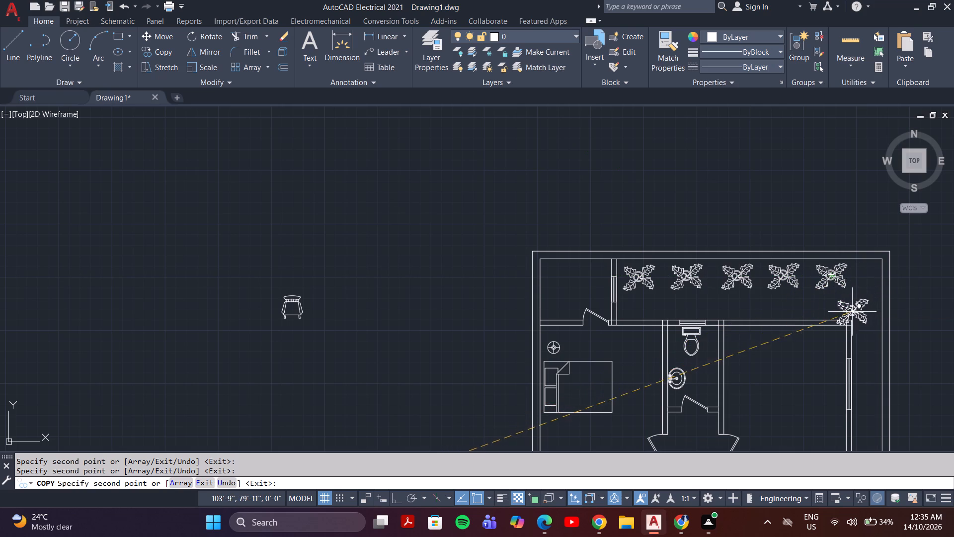
key(Escape)
Start scaling the five plants in the upper strip together.
click(858, 276)
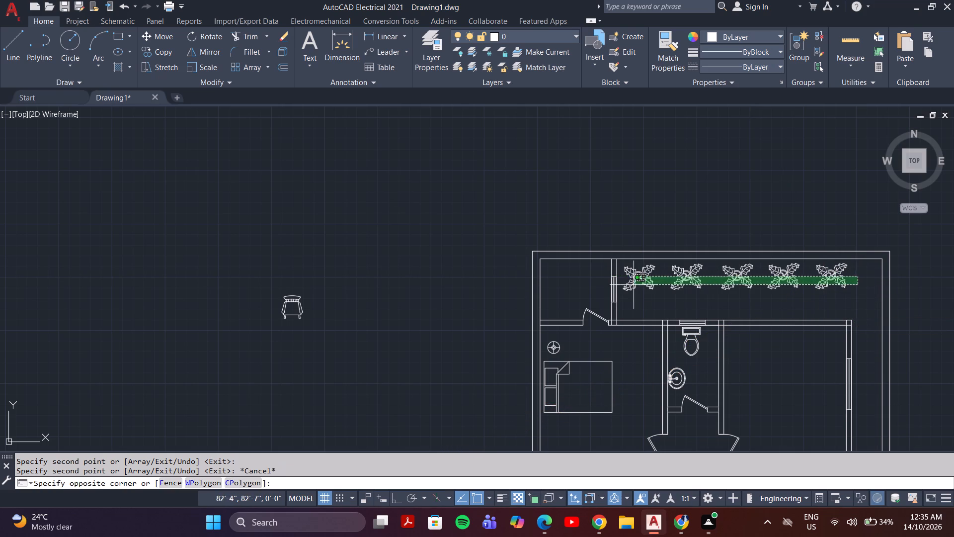
click(634, 285)
text(sc)
key(Return)
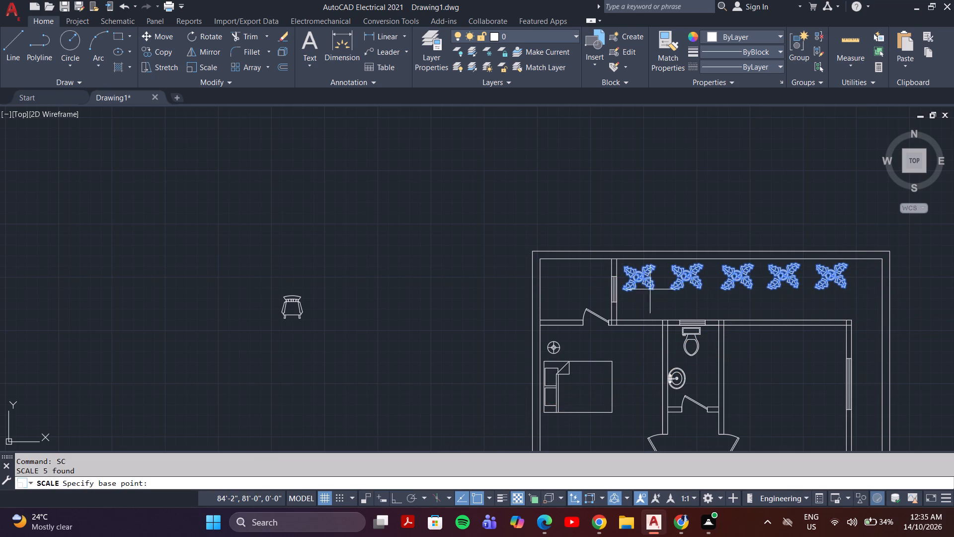
scroll(635, 275, up, 3)
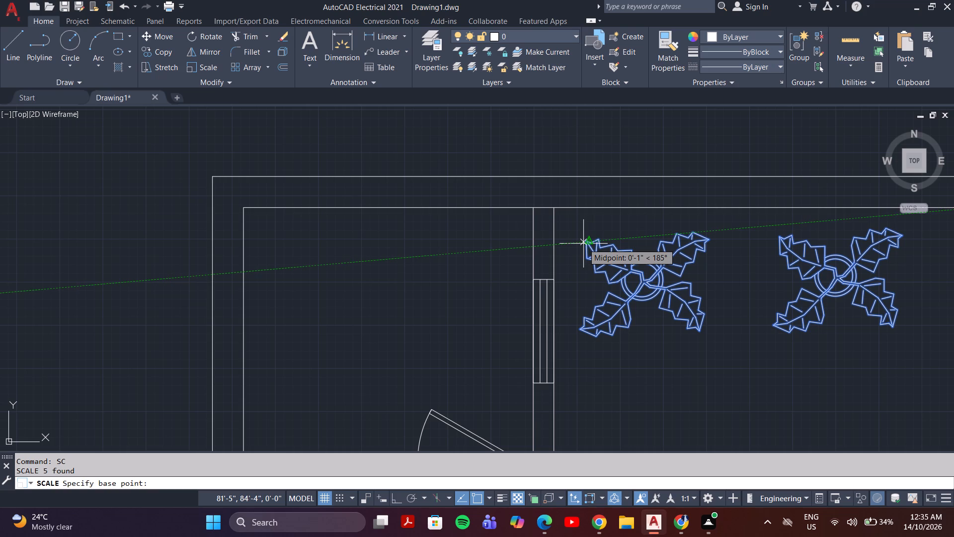
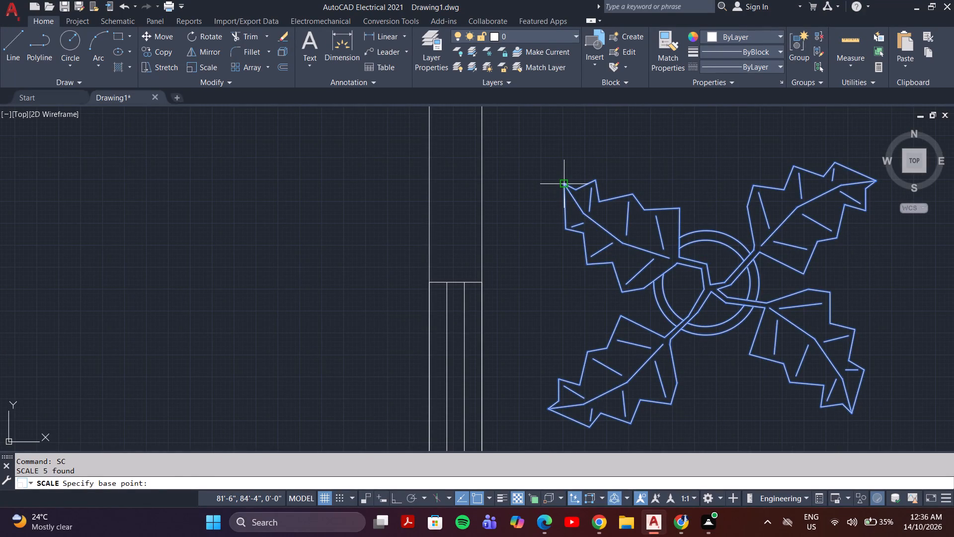
Scale the five plants down to about half size from the first plant's upper-left leaf tip.
click(564, 184)
scroll(629, 259, down, 2)
scroll(702, 294, down, 2)
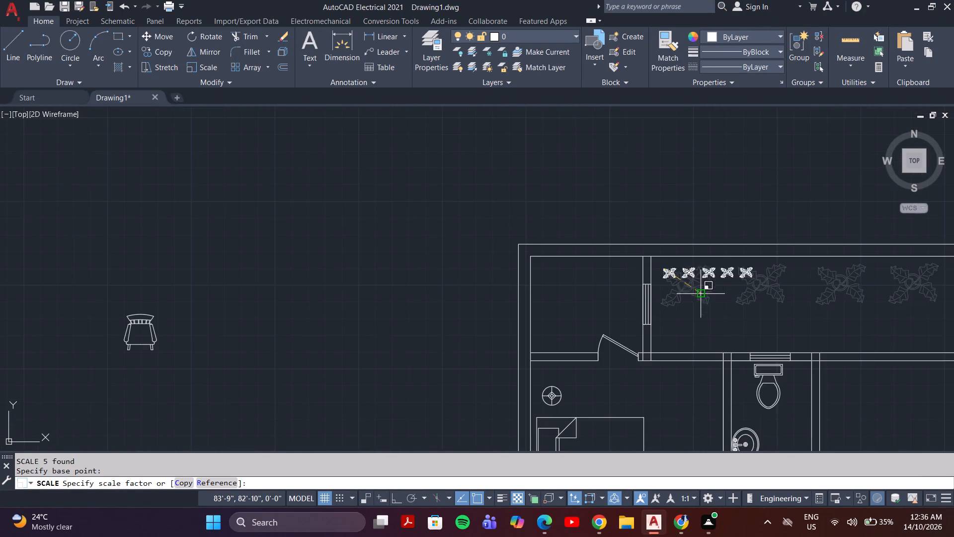
scroll(811, 306, down, 3)
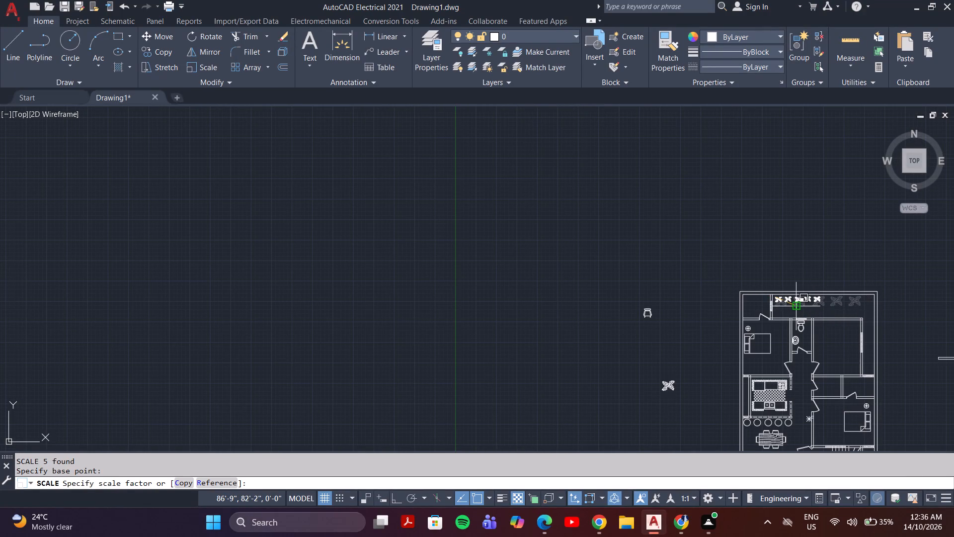
middle_drag(795, 307, 769, 304)
scroll(769, 303, up, 2)
click(769, 303)
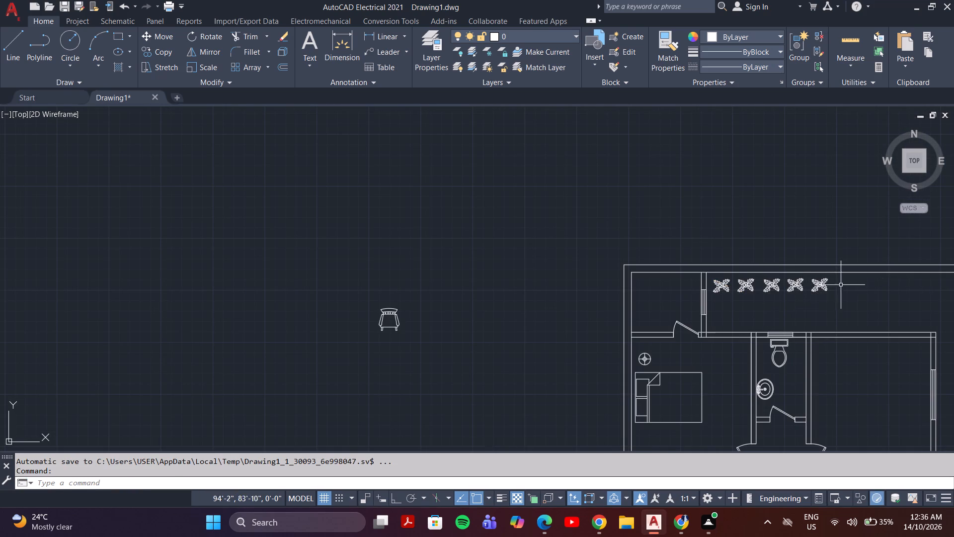
Copy the row of five plants to continue it along the top boundary wall, plus two spare rows outside the right wall.
click(834, 282)
click(711, 289)
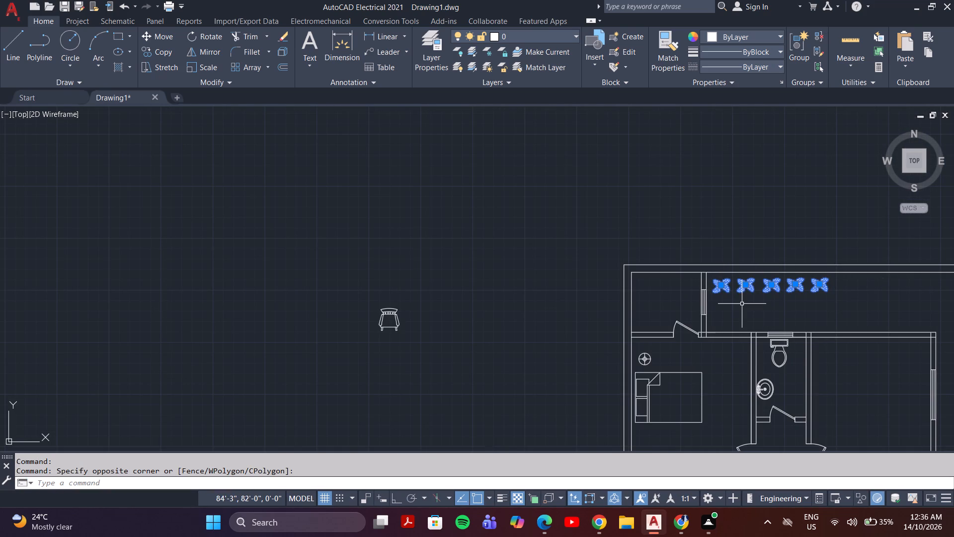
text(co)
key(Return)
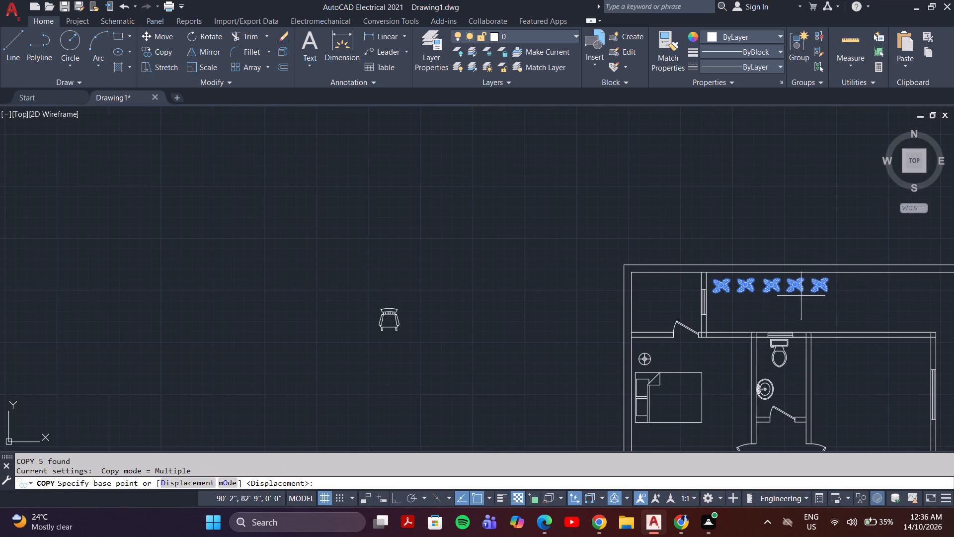
click(718, 284)
middle_drag(861, 283, 760, 292)
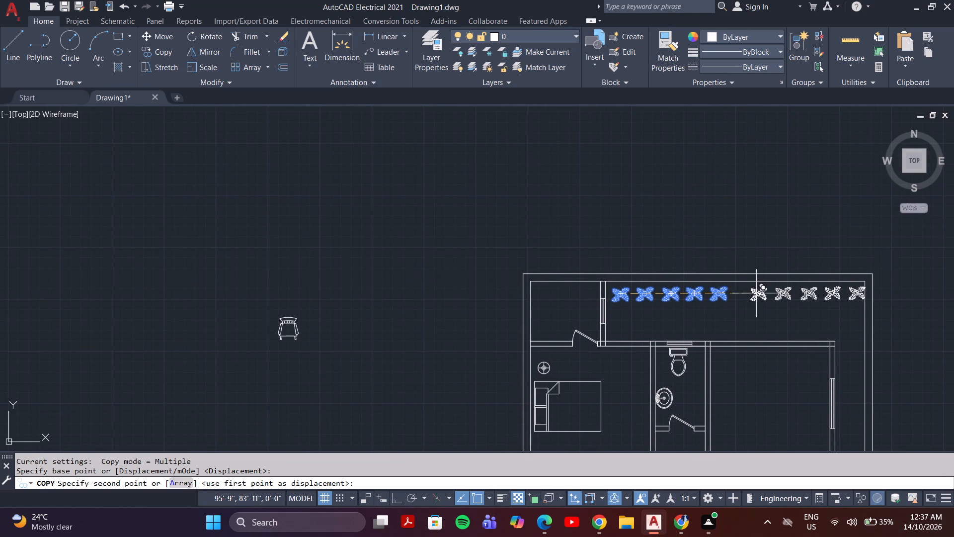
click(744, 294)
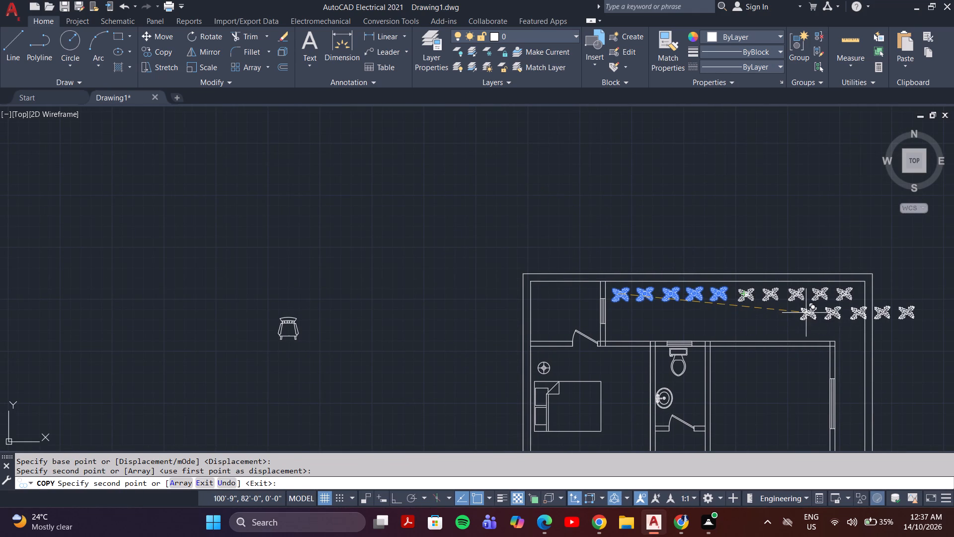
middle_drag(730, 315, 606, 273)
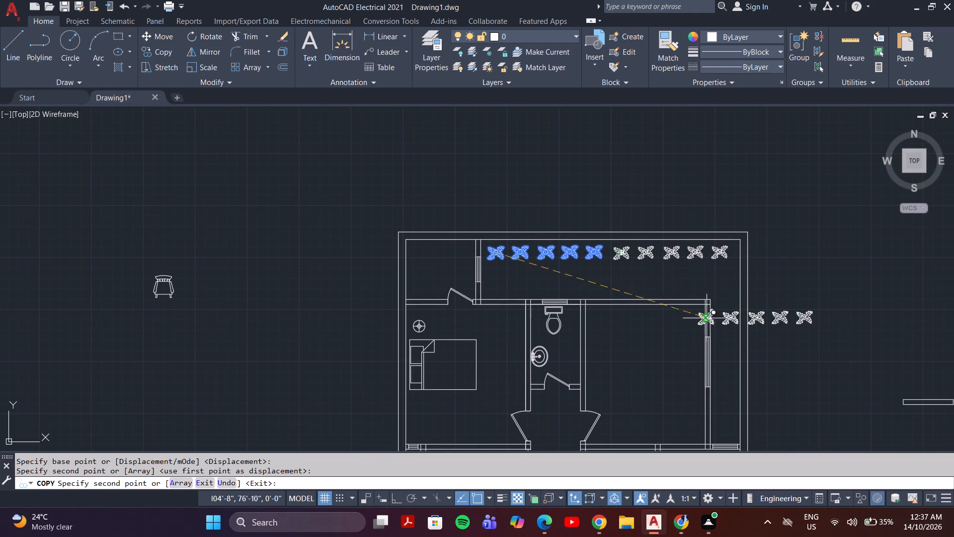
click(771, 292)
click(774, 315)
key(Escape)
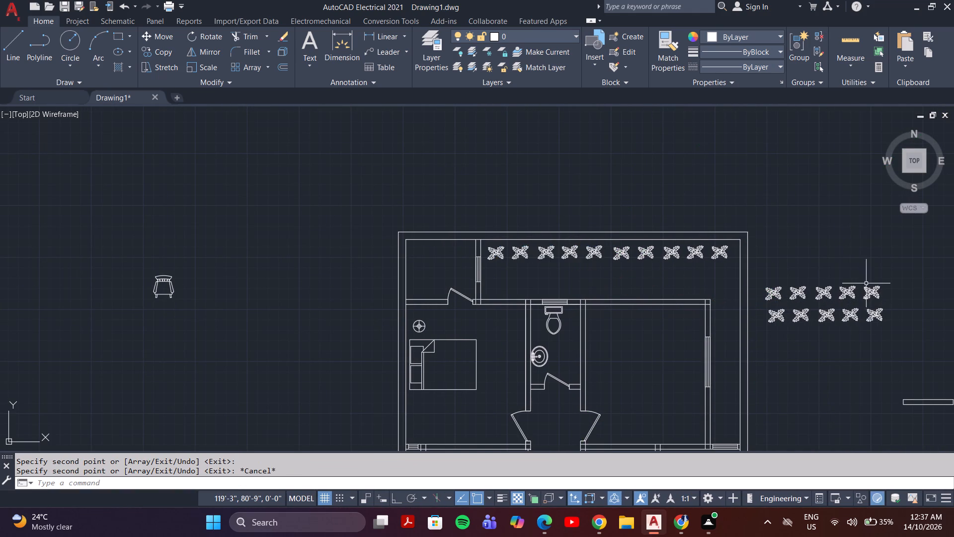
Rotate the upper spare row of five plants 90° about its right end with Ortho on, making a vertical column.
click(879, 283)
click(760, 301)
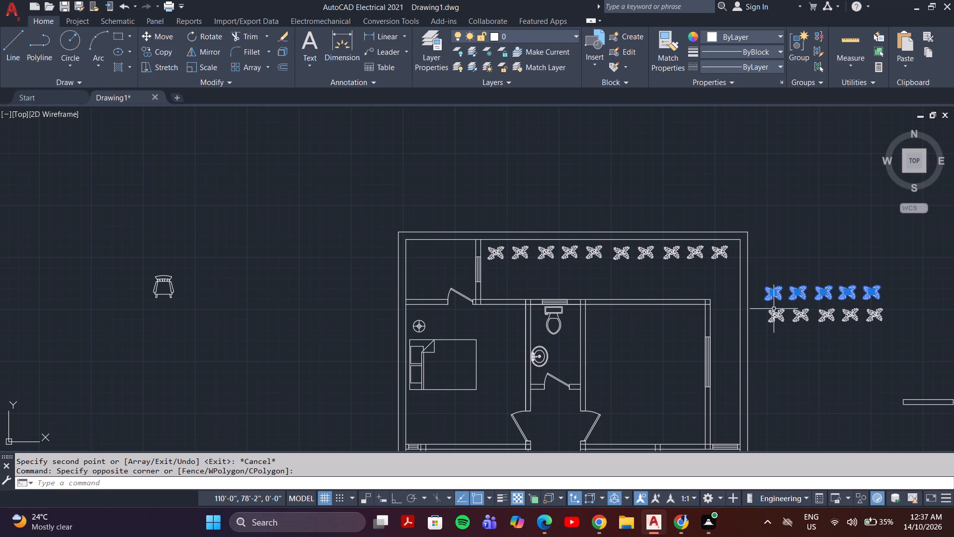
key(r)
key(o)
key(Return)
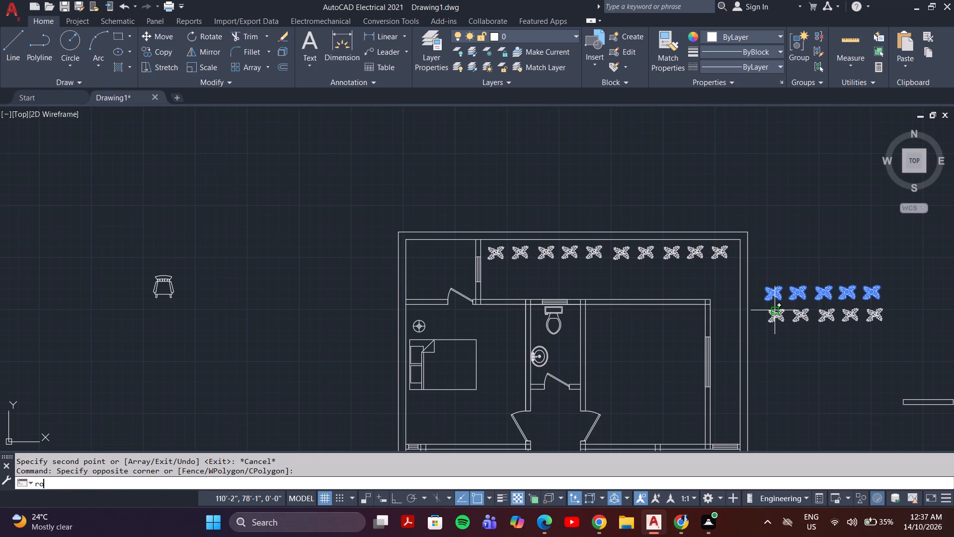
click(877, 291)
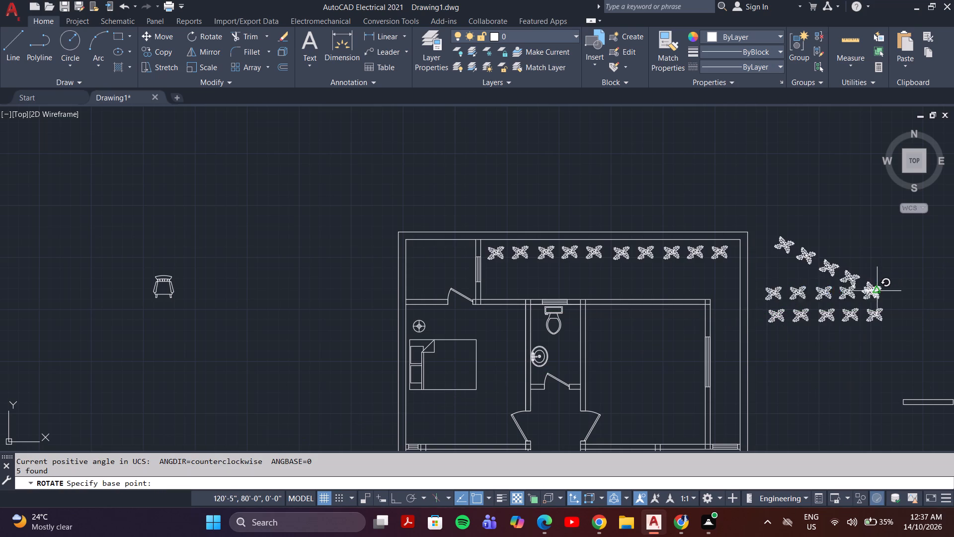
key(F8)
click(858, 255)
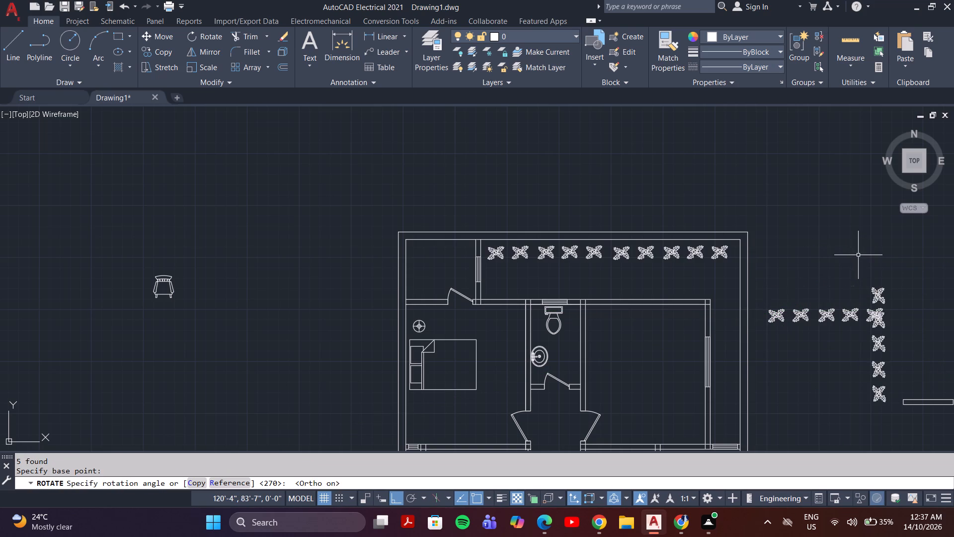
Move the vertical column of five plants inside the right boundary wall, just below the corner plant, with Ortho off.
click(880, 290)
scroll(878, 327, up, 5)
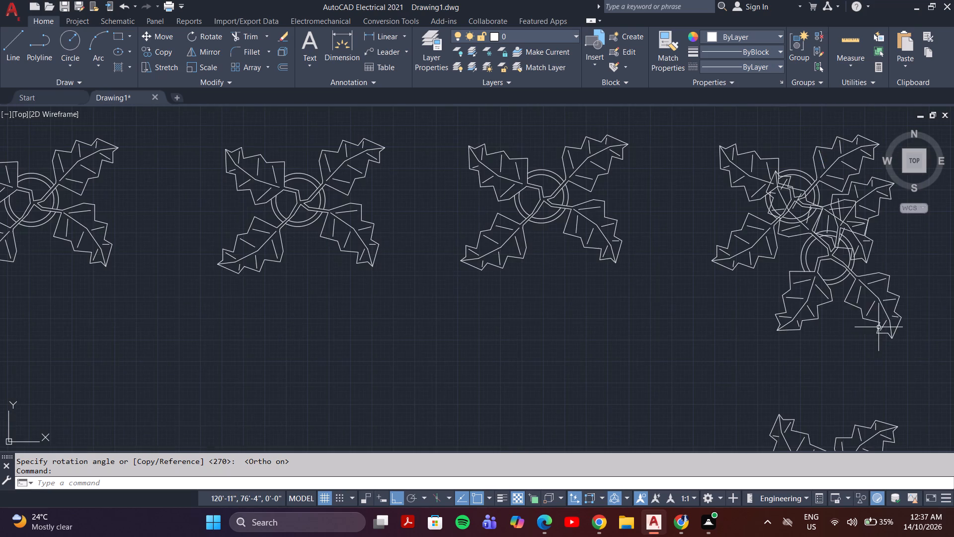
click(874, 301)
scroll(874, 330, down, 3)
click(870, 364)
middle_drag(859, 391, 828, 301)
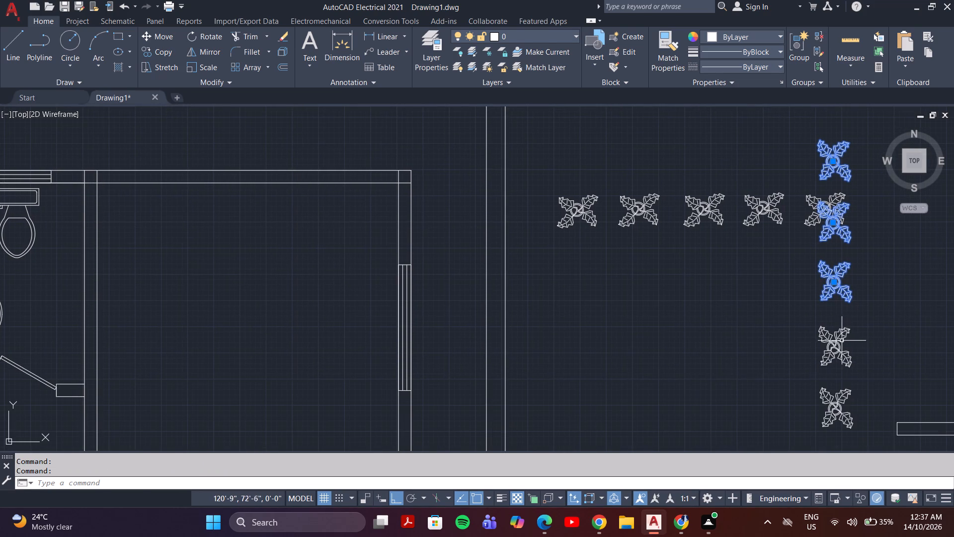
click(845, 349)
click(841, 407)
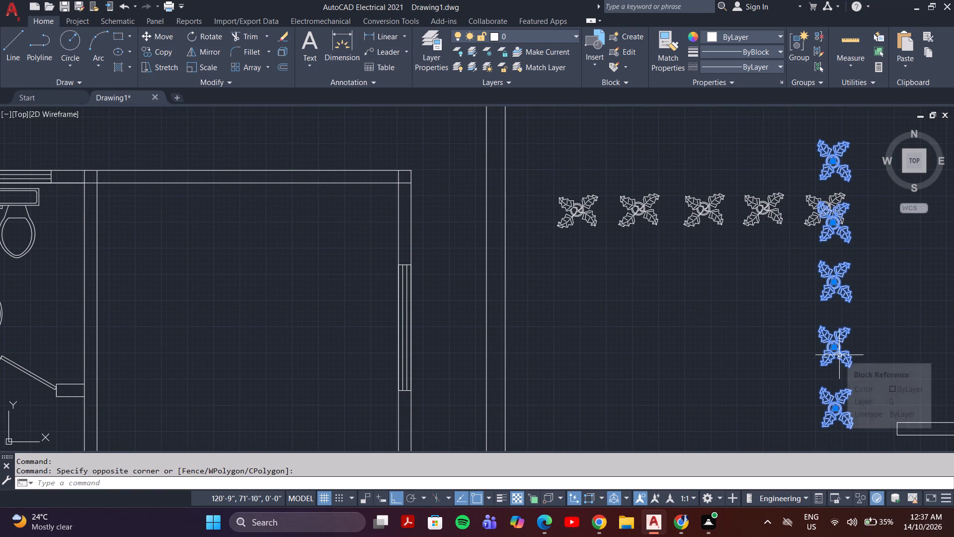
key(m)
key(Return)
scroll(849, 289, down, 1)
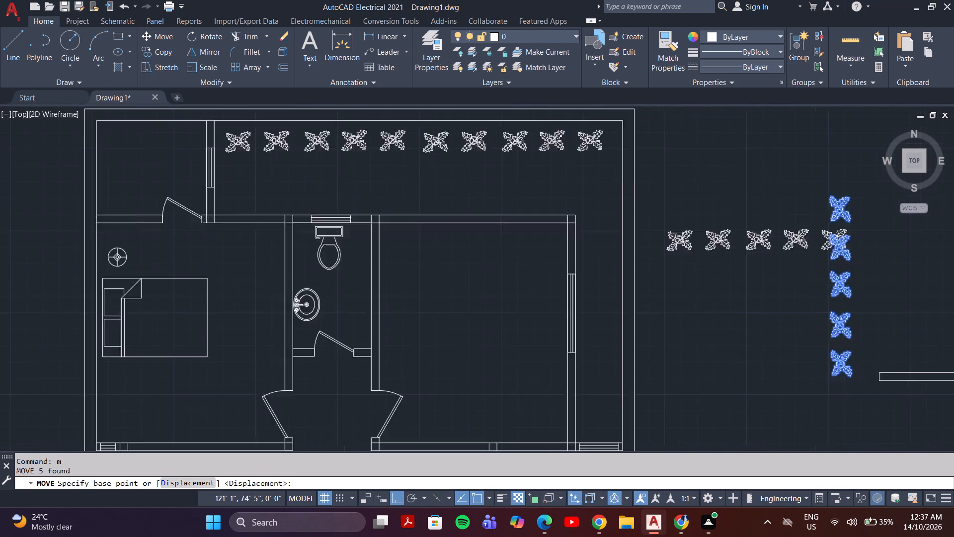
scroll(848, 289, down, 1)
middle_drag(792, 292, 716, 347)
click(767, 295)
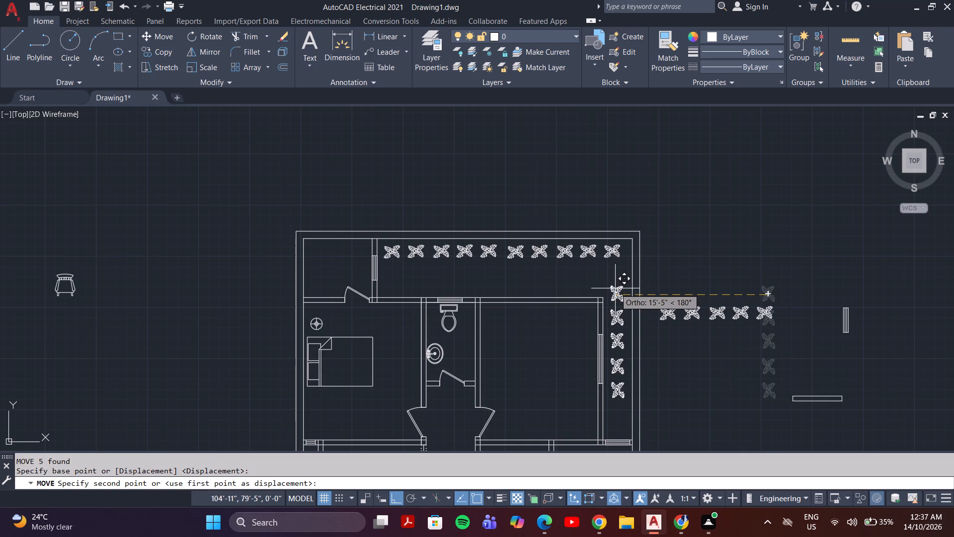
key(F8)
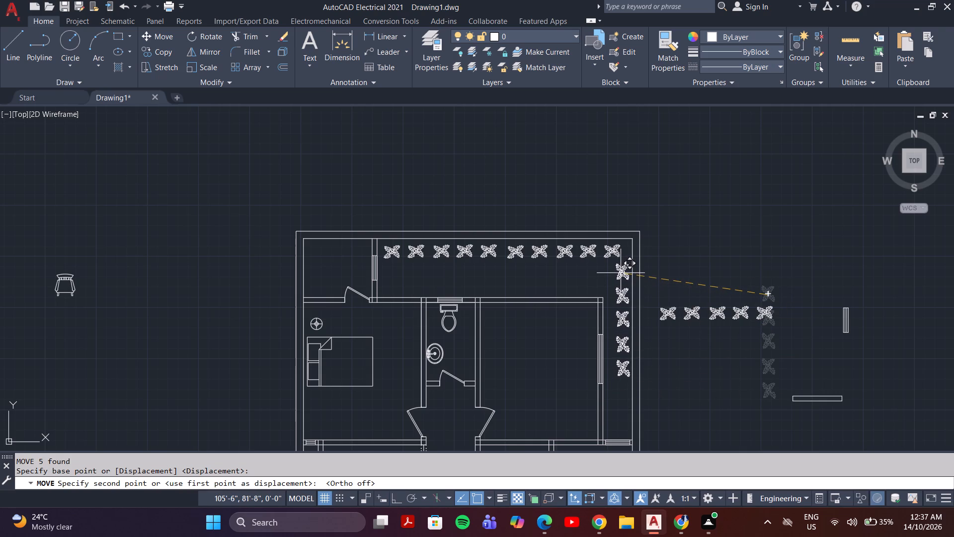
scroll(621, 273, up, 2)
click(621, 273)
scroll(735, 258, down, 2)
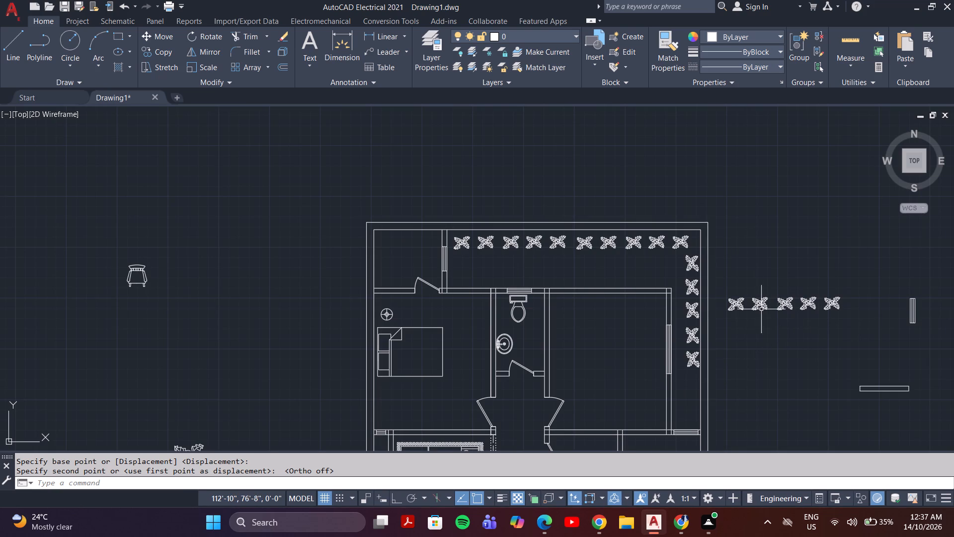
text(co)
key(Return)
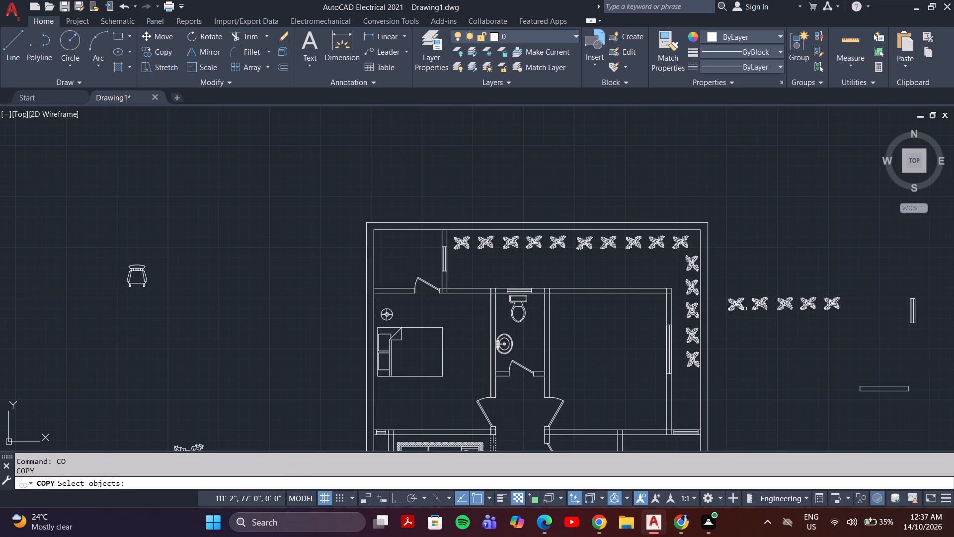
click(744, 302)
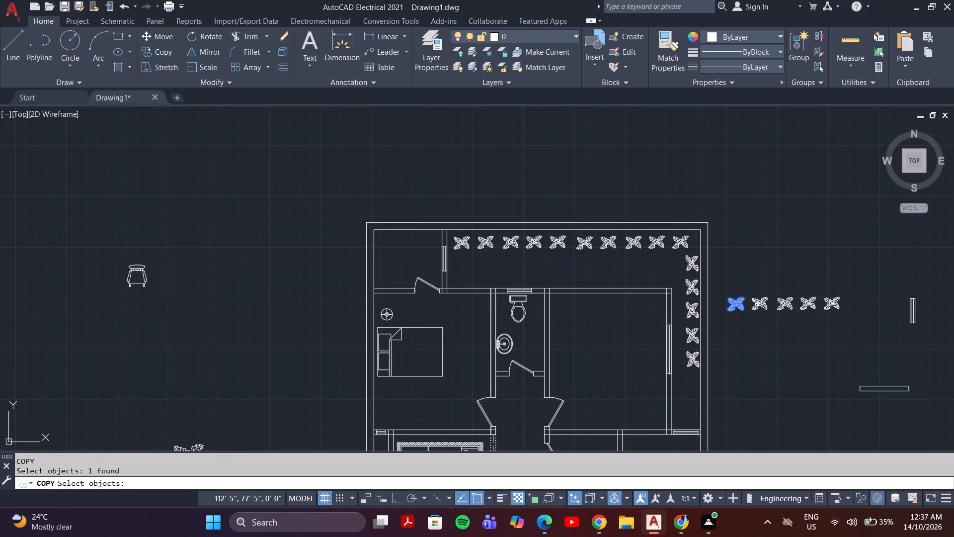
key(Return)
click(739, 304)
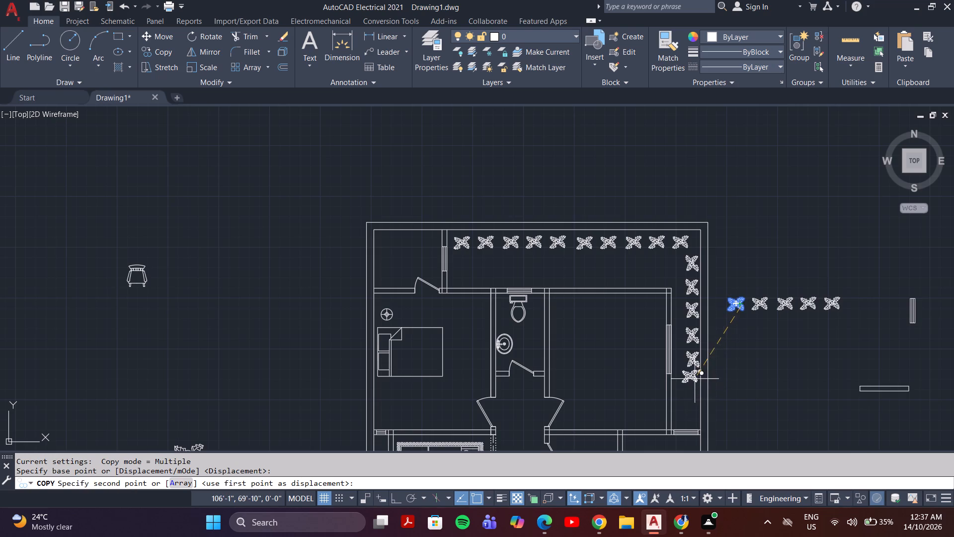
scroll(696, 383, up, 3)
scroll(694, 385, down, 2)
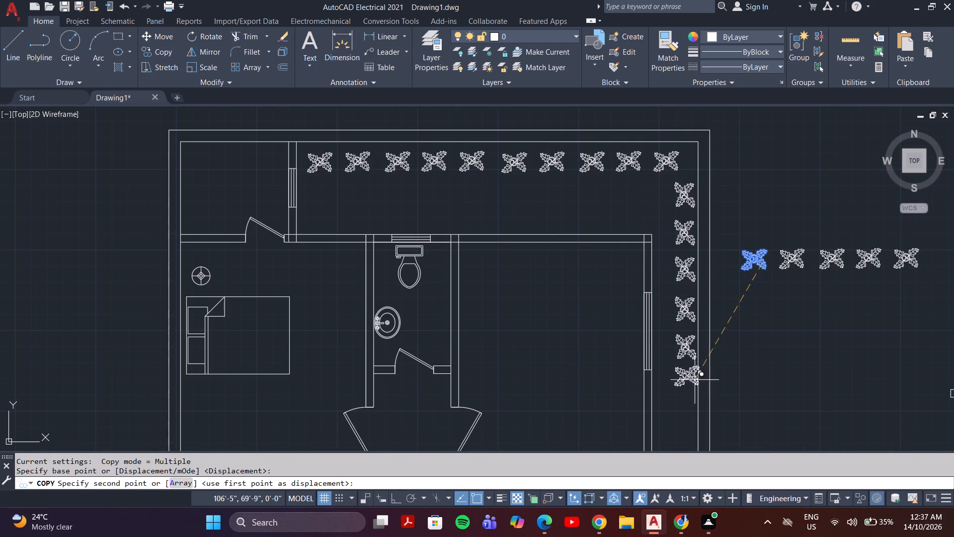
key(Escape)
Copy the lowest plant of the right-wall column twice downward to extend the column toward the cross wall.
text(co)
key(Return)
click(688, 341)
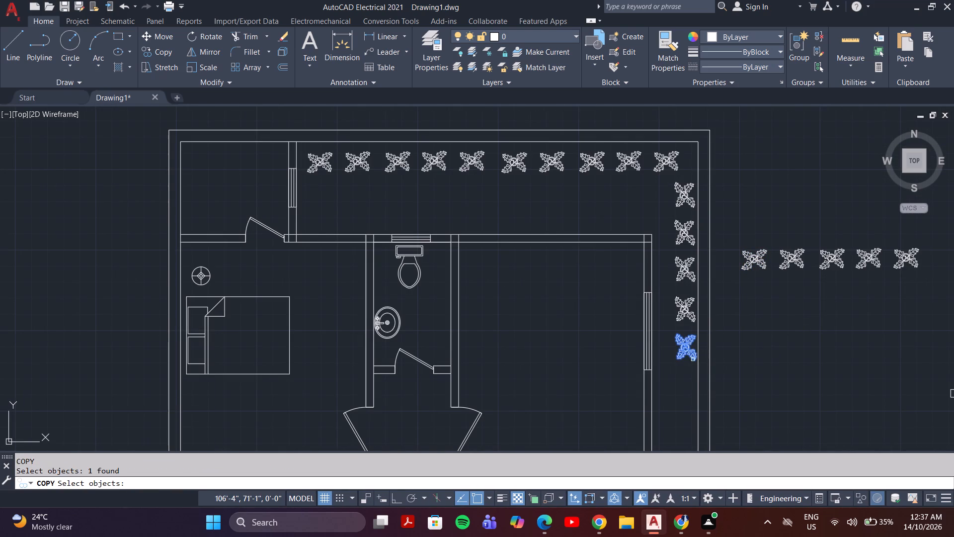
key(Return)
click(687, 344)
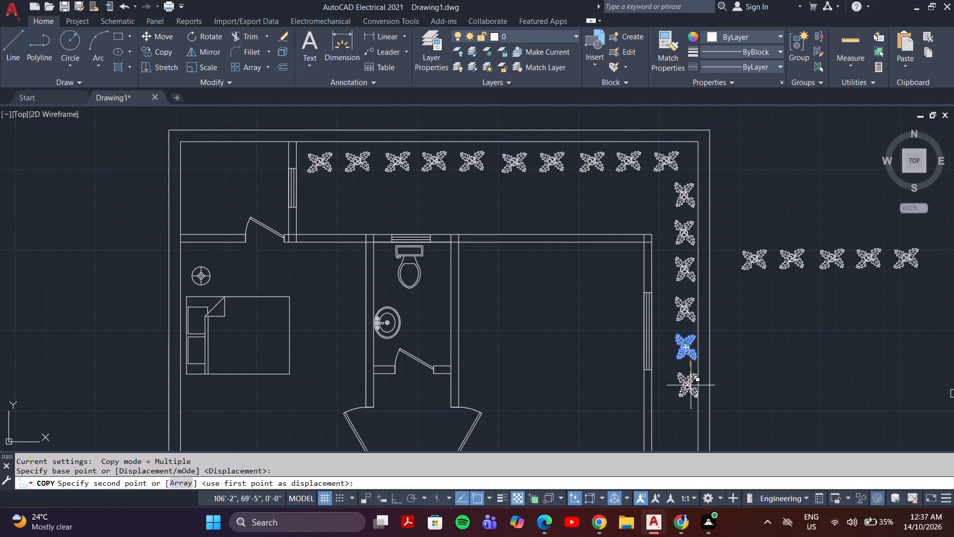
click(689, 382)
middle_drag(688, 383, 690, 317)
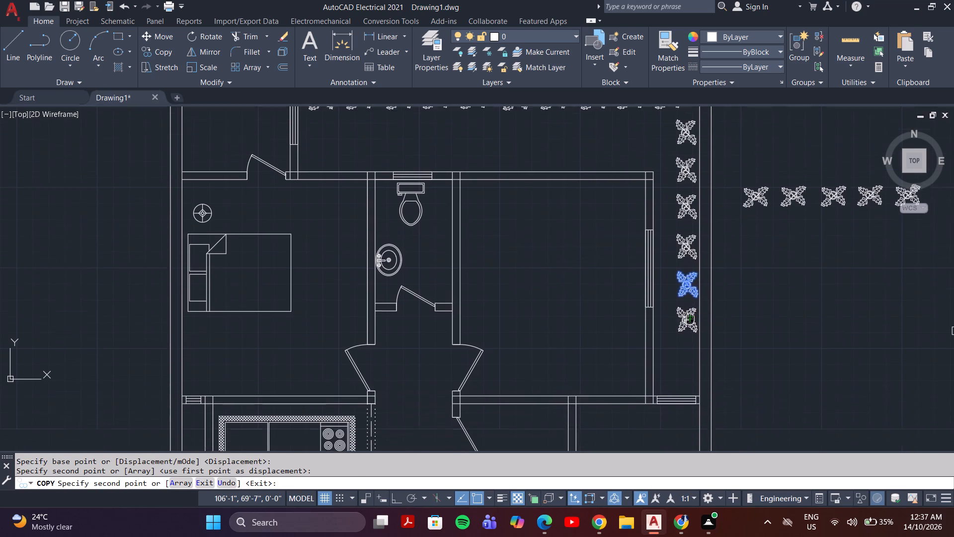
middle_drag(690, 317, 689, 316)
click(688, 358)
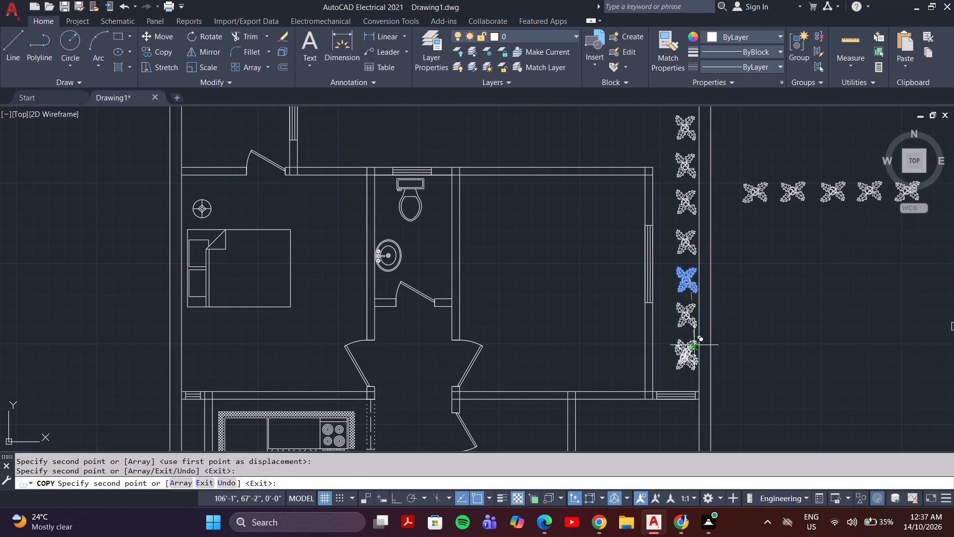
key(Escape)
Move the remaining spare row of five plants inside the bottom boundary wall, starting near the lower-left corner.
scroll(740, 313, down, 3)
middle_drag(753, 317, 670, 260)
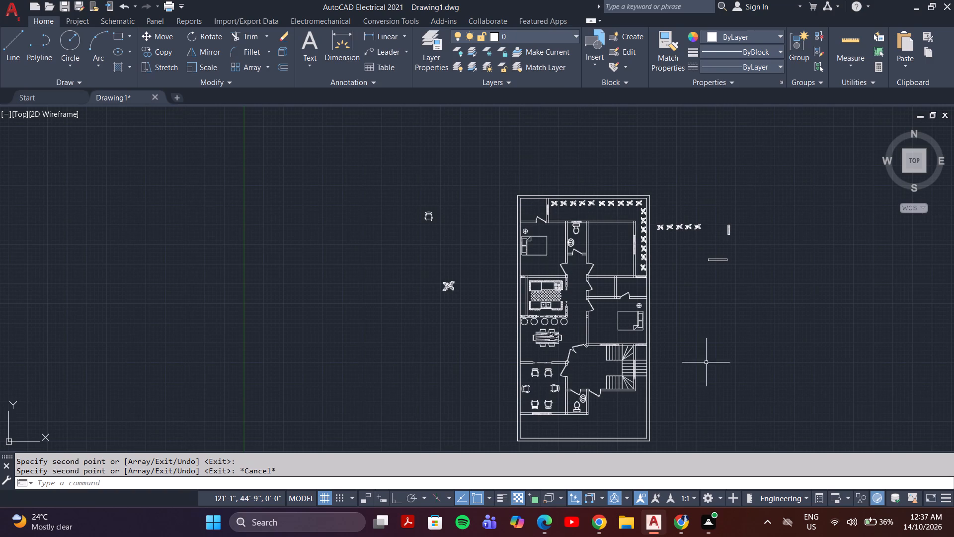
scroll(668, 237, up, 3)
click(802, 180)
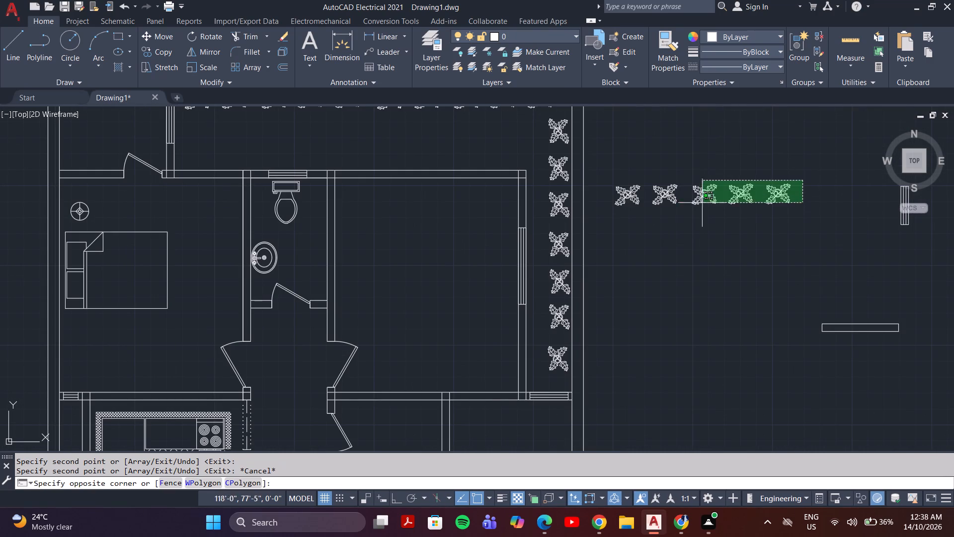
click(606, 207)
key(m)
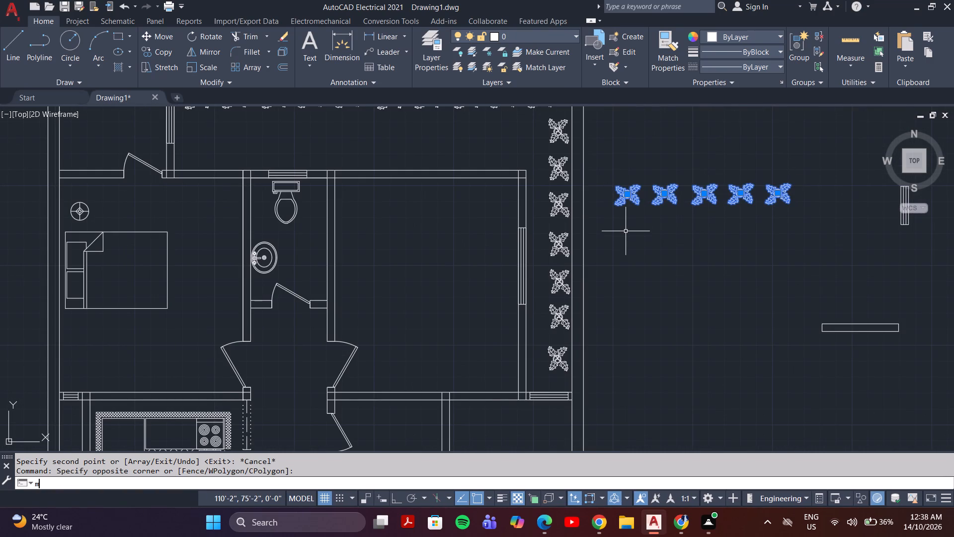
key(Return)
click(627, 197)
middle_drag(637, 270, 656, 135)
scroll(648, 223, down, 3)
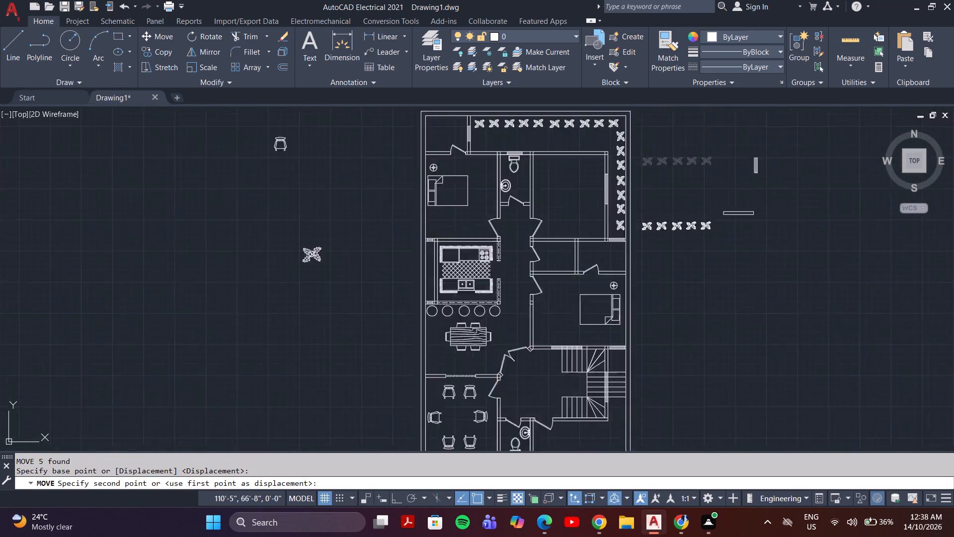
middle_drag(637, 291, 699, 234)
scroll(566, 333, up, 5)
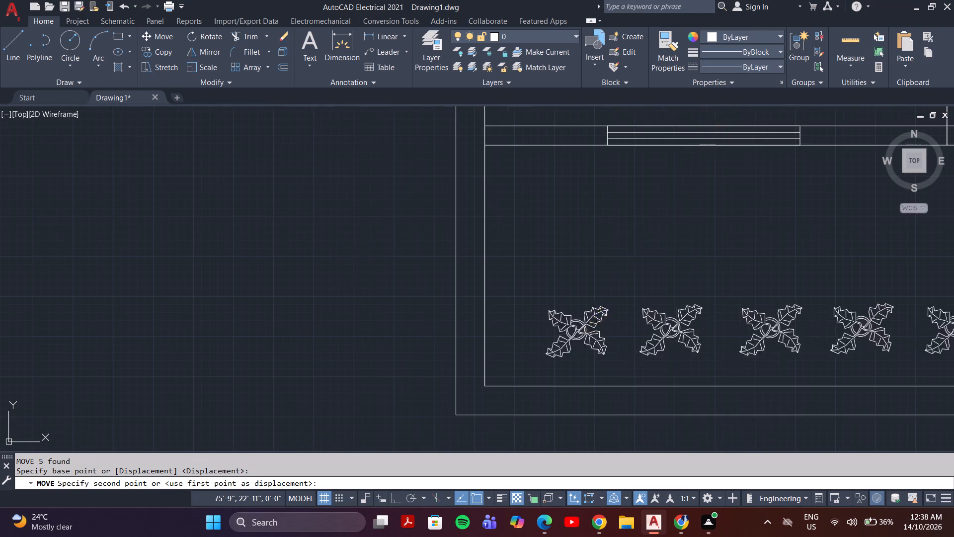
click(551, 344)
Copy the three rightmost plants of the bottom row to continue the row to the right.
scroll(721, 302, down, 3)
middle_drag(713, 286, 599, 285)
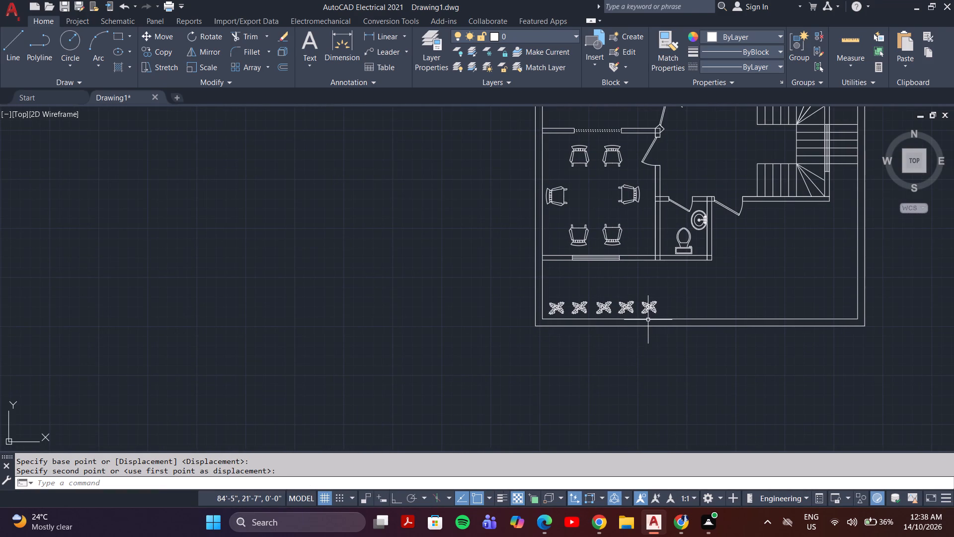
scroll(663, 294, up, 1)
click(662, 300)
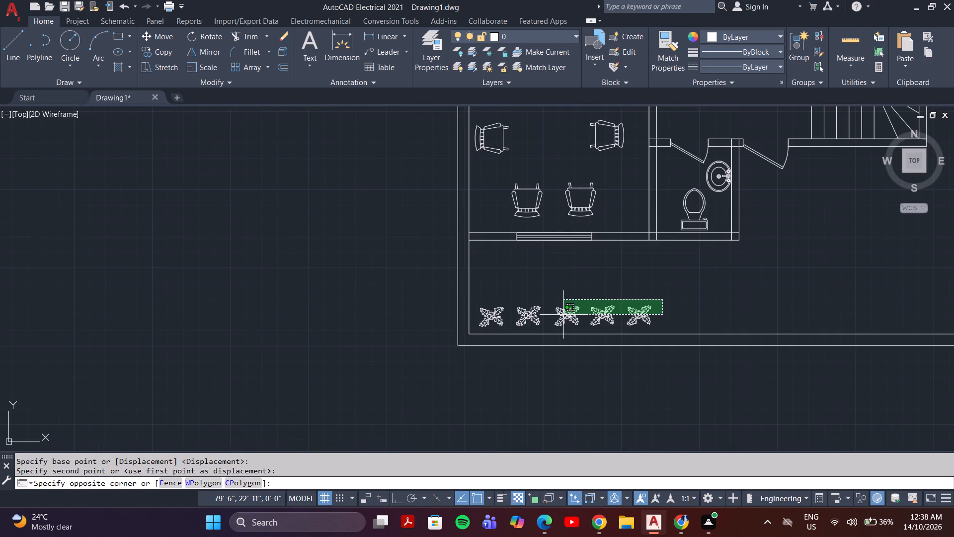
click(554, 323)
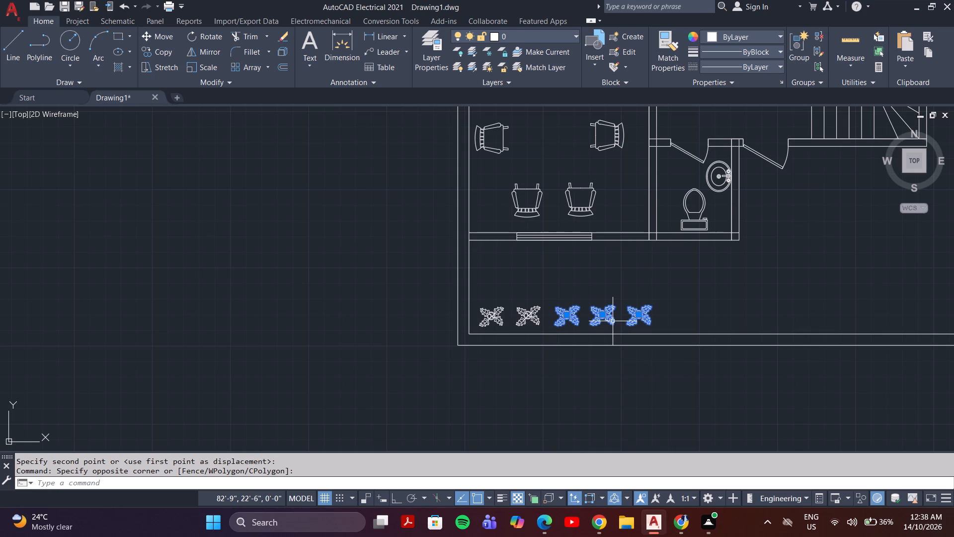
text(co)
key(Return)
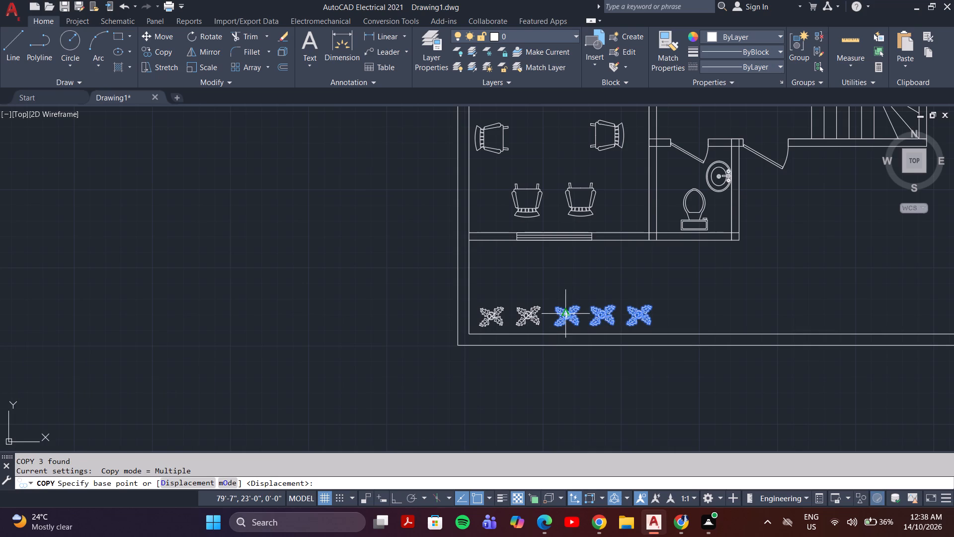
click(564, 313)
click(667, 314)
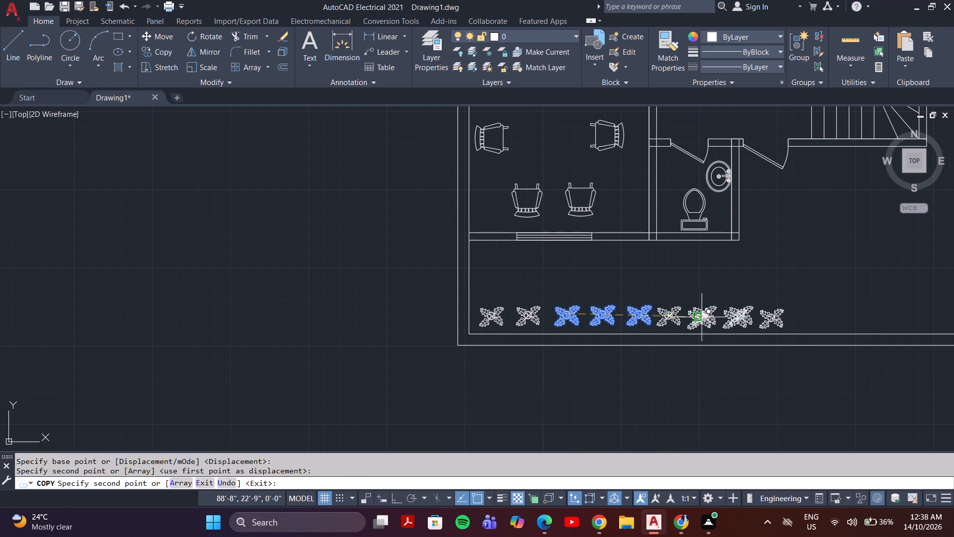
key(Escape)
scroll(644, 284, down, 2)
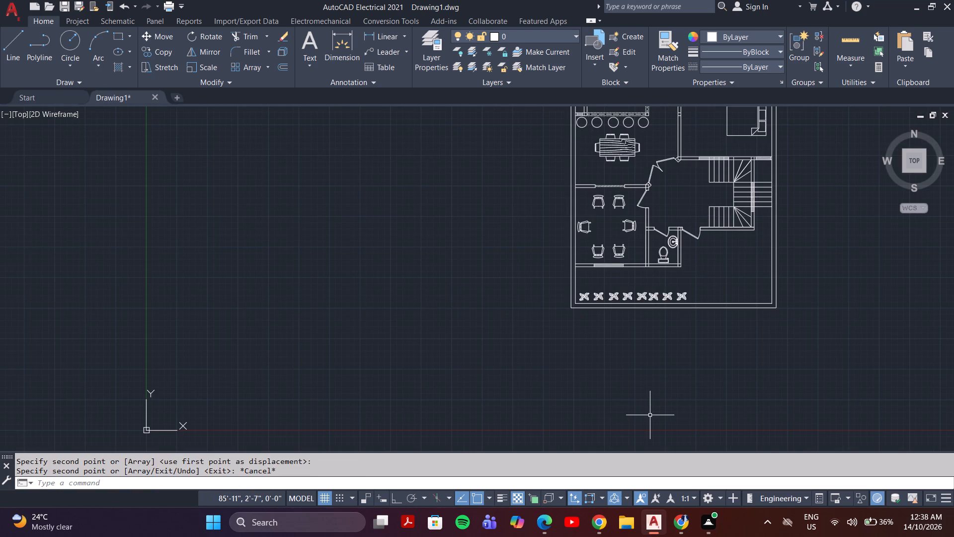
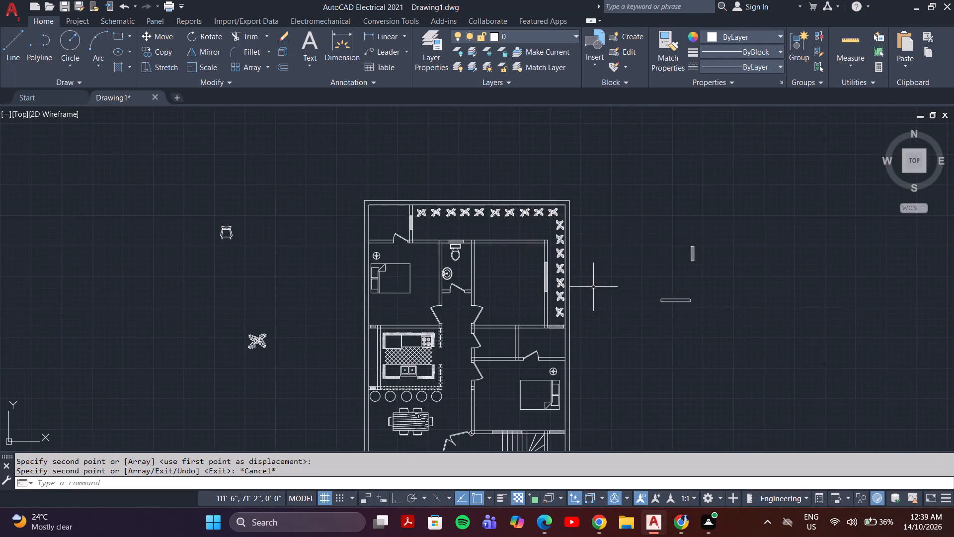
Copy the lower five plants of the upper right-wall column into the strip between the staircase and the right boundary wall.
scroll(593, 287, up, 2)
scroll(532, 264, down, 2)
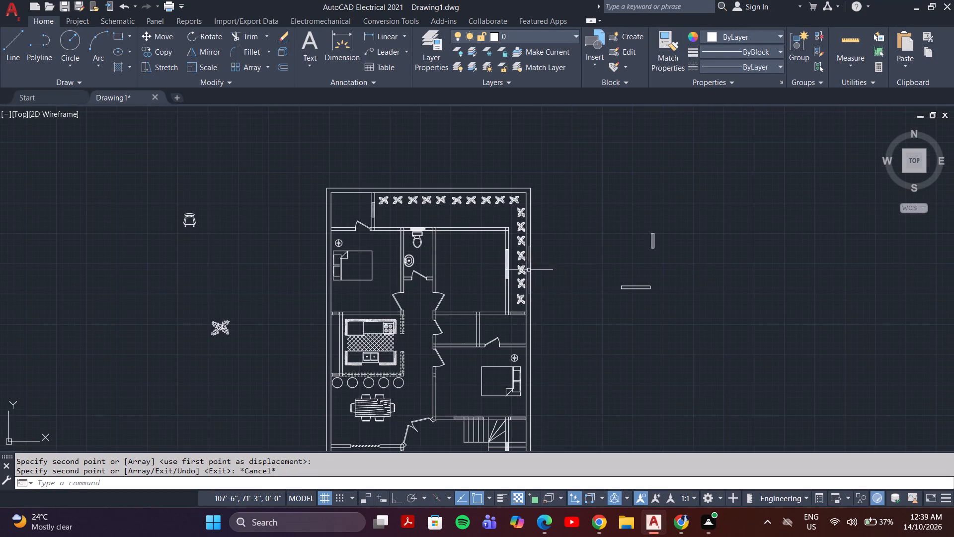
scroll(492, 333, up, 4)
middle_drag(534, 254, 387, 536)
scroll(472, 267, down, 3)
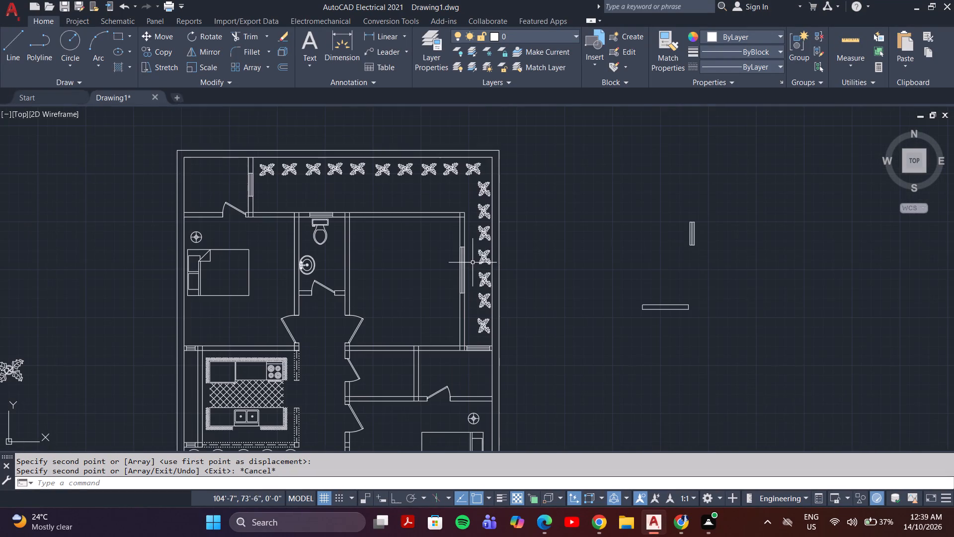
click(484, 220)
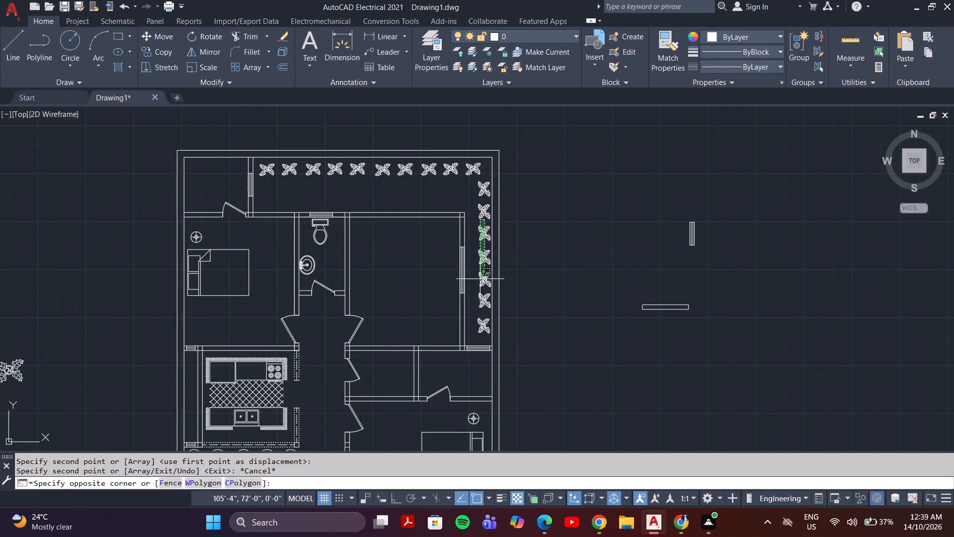
click(479, 336)
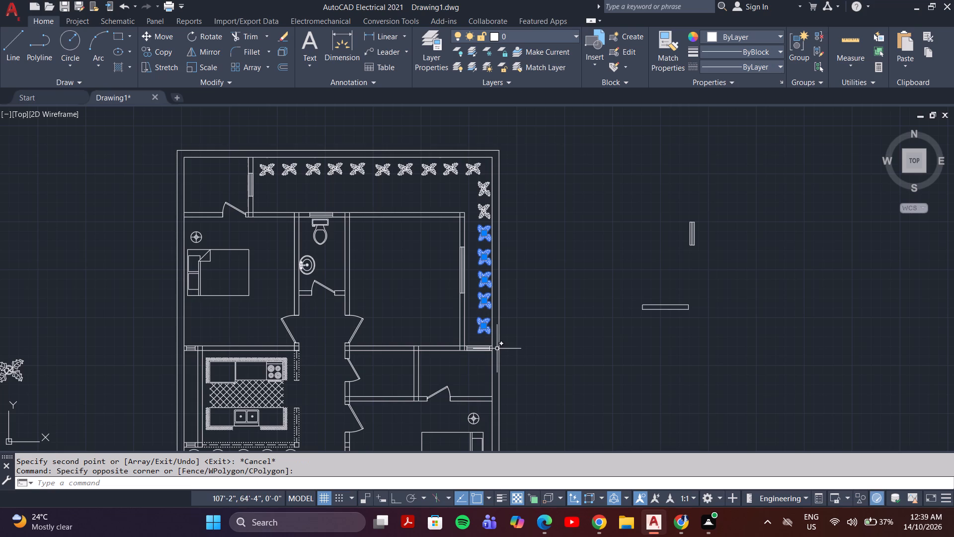
key(m)
key(BackSpace)
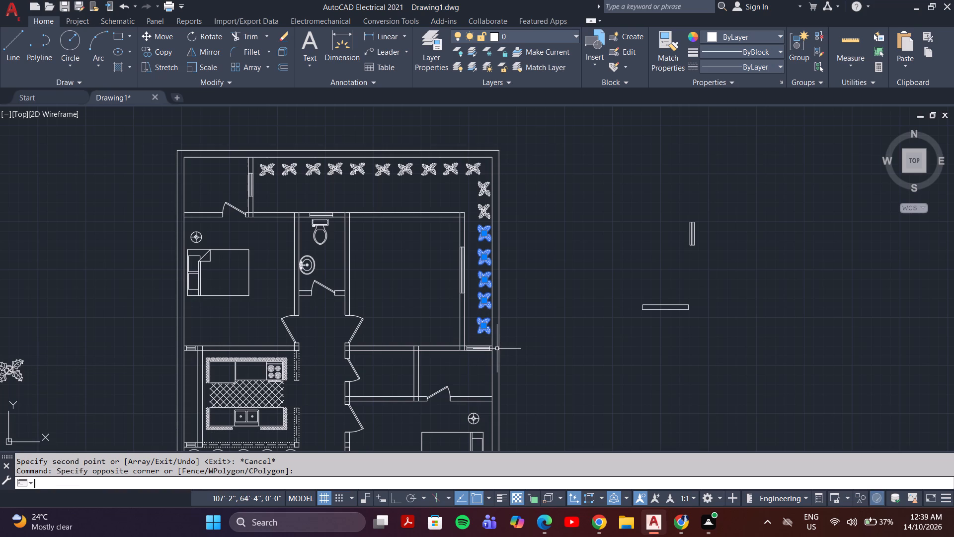
text(co)
key(Return)
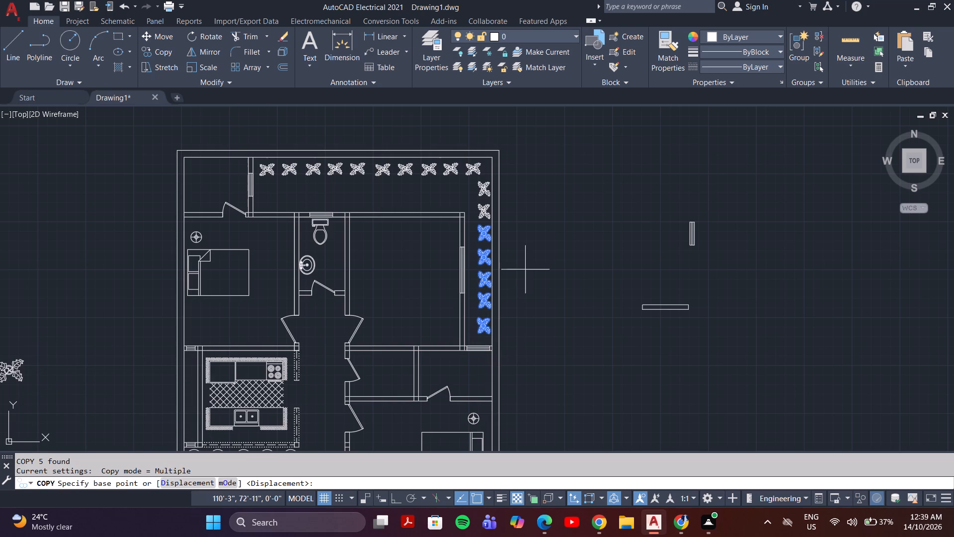
scroll(482, 226, up, 3)
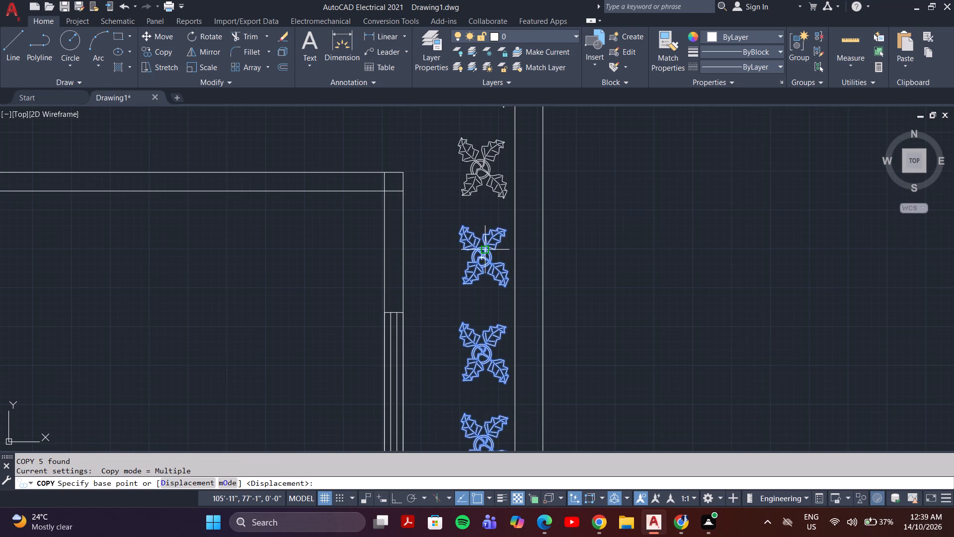
click(483, 256)
scroll(483, 326, down, 5)
middle_drag(482, 335, 485, 200)
scroll(469, 291, down, 1)
scroll(473, 312, up, 4)
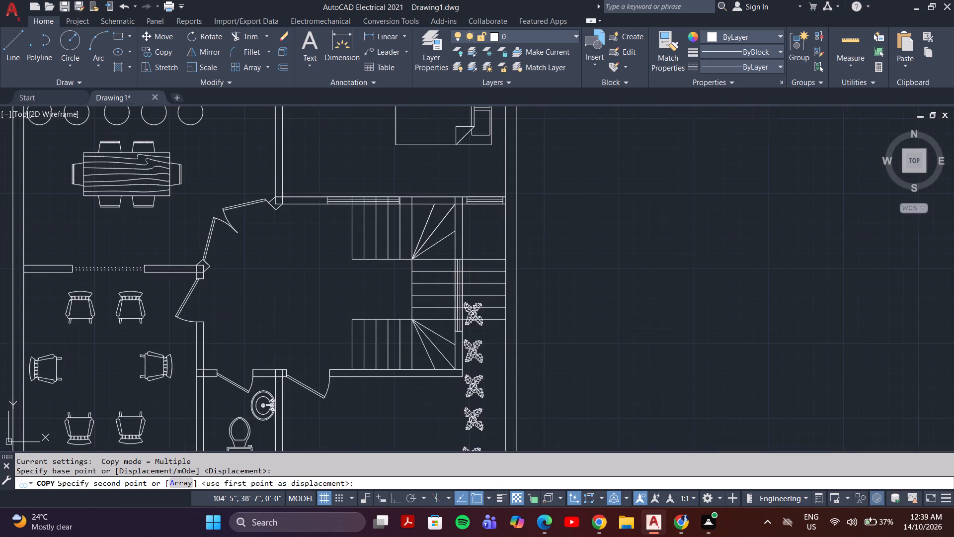
scroll(477, 289, down, 2)
middle_drag(477, 254, 481, 358)
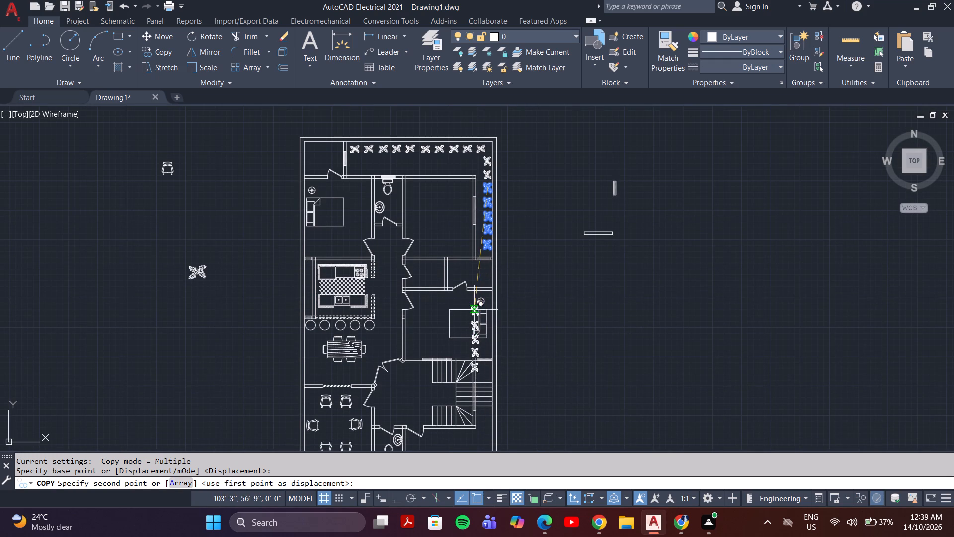
scroll(320, 270, up, 4)
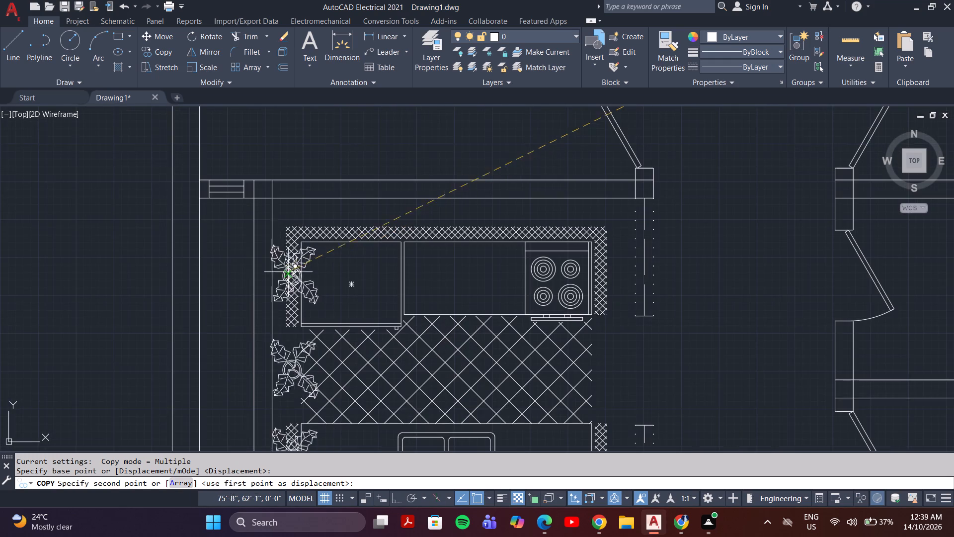
scroll(232, 236, down, 3)
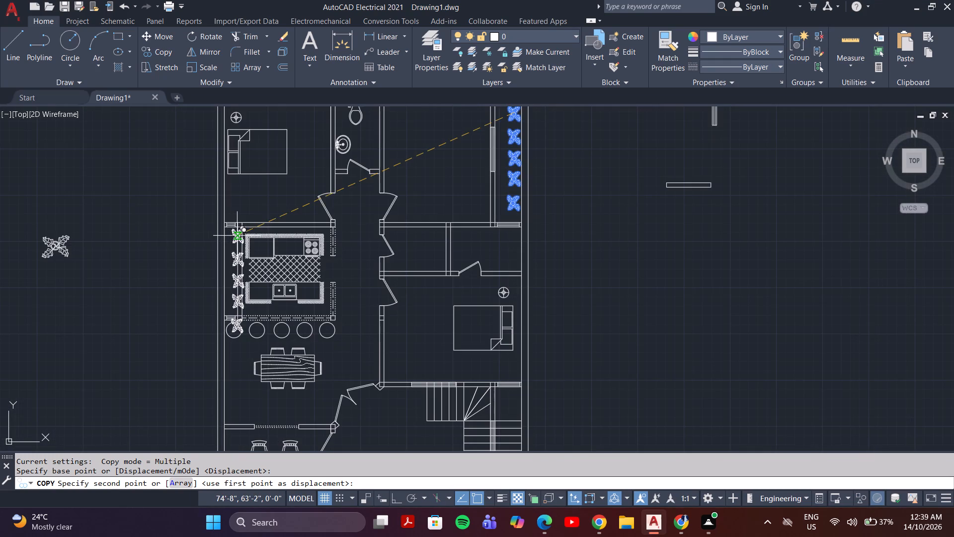
scroll(237, 236, down, 2)
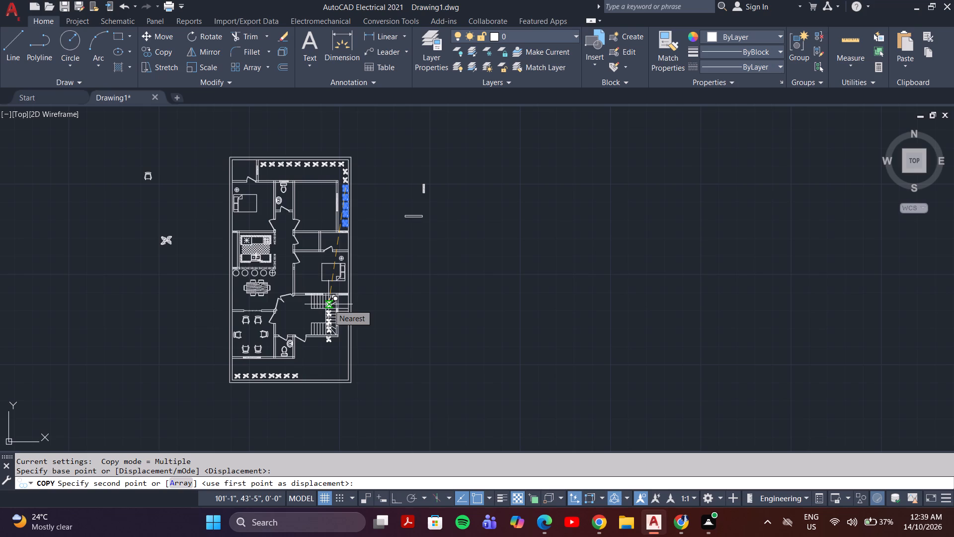
scroll(394, 330, up, 3)
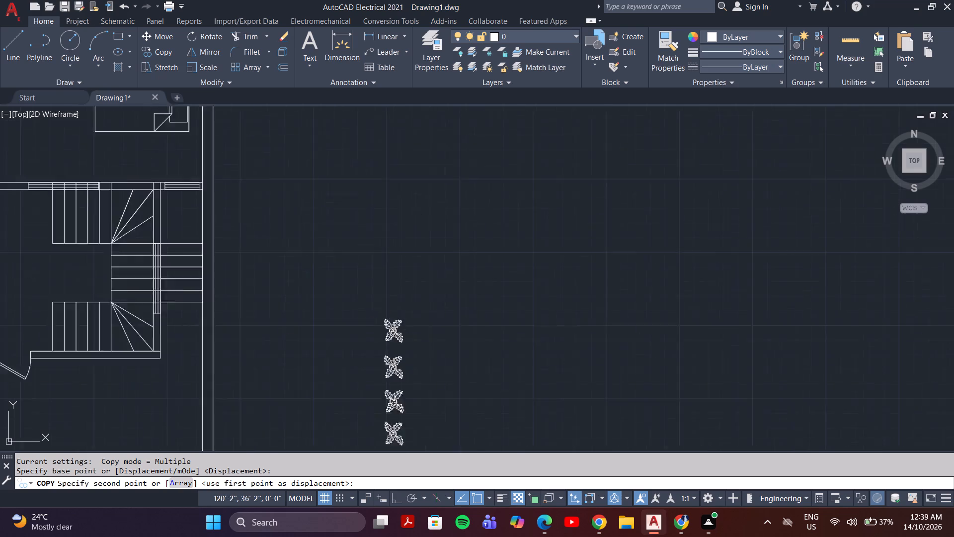
scroll(391, 330, up, 1)
middle_drag(202, 310, 409, 275)
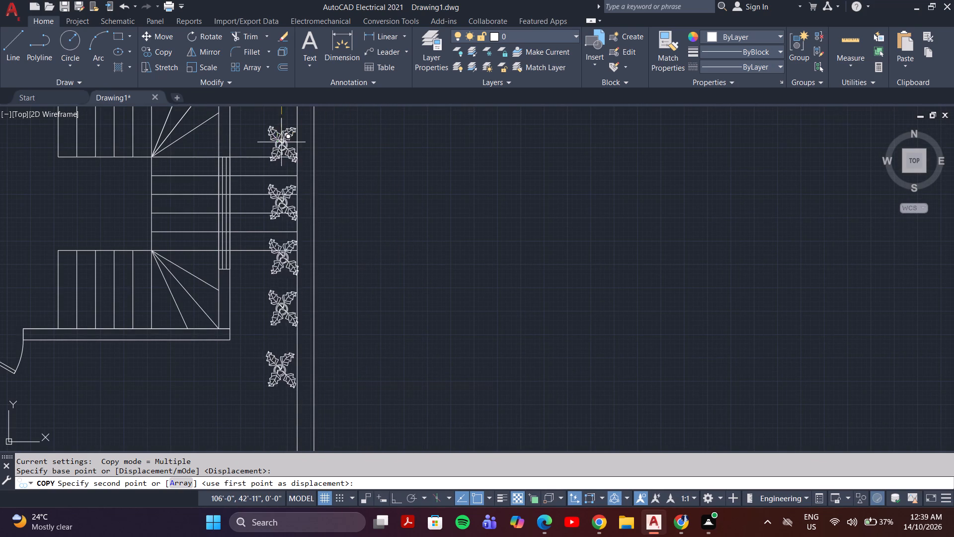
middle_drag(281, 142, 274, 205)
click(262, 189)
key(Escape)
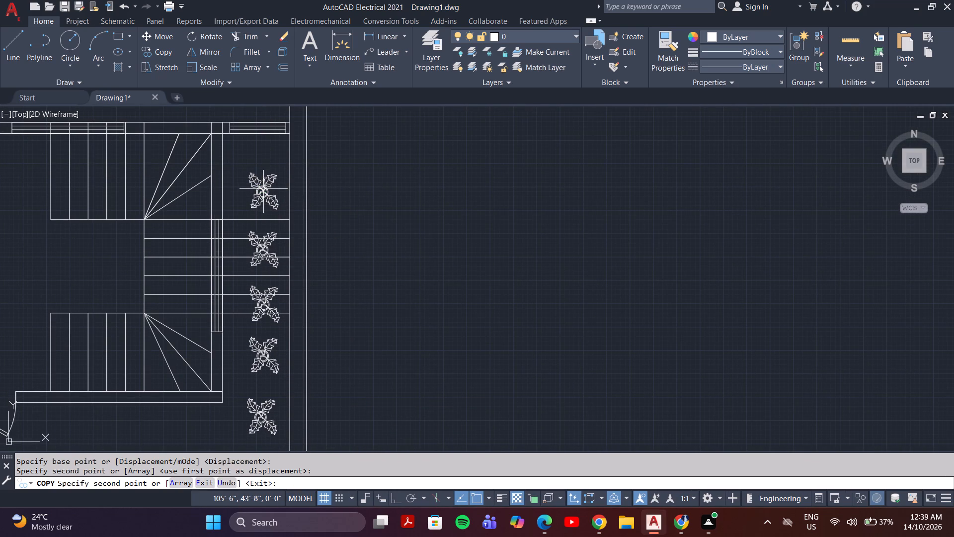
click(245, 218)
key(Escape)
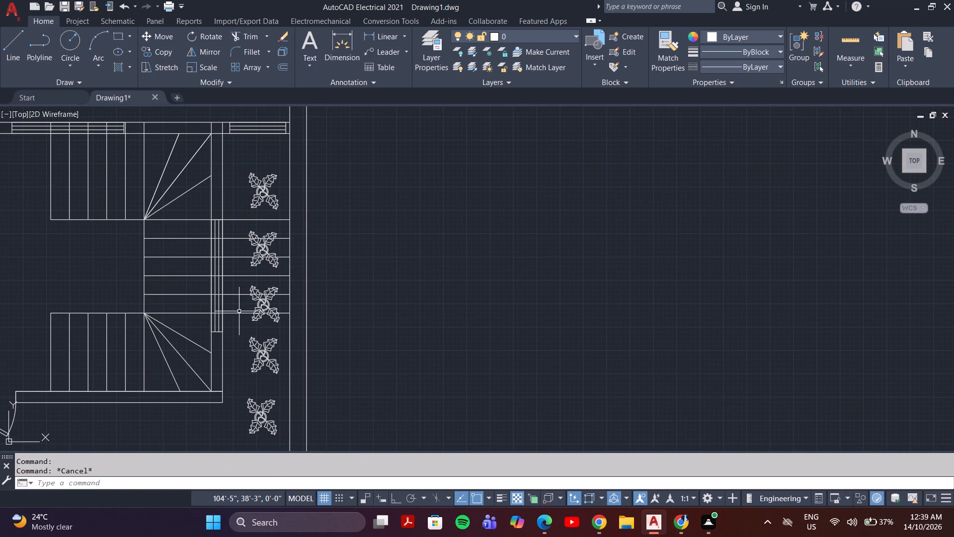
Move the five copied plants beside the staircase outside the right boundary wall, clear of the stair lines.
text(tr)
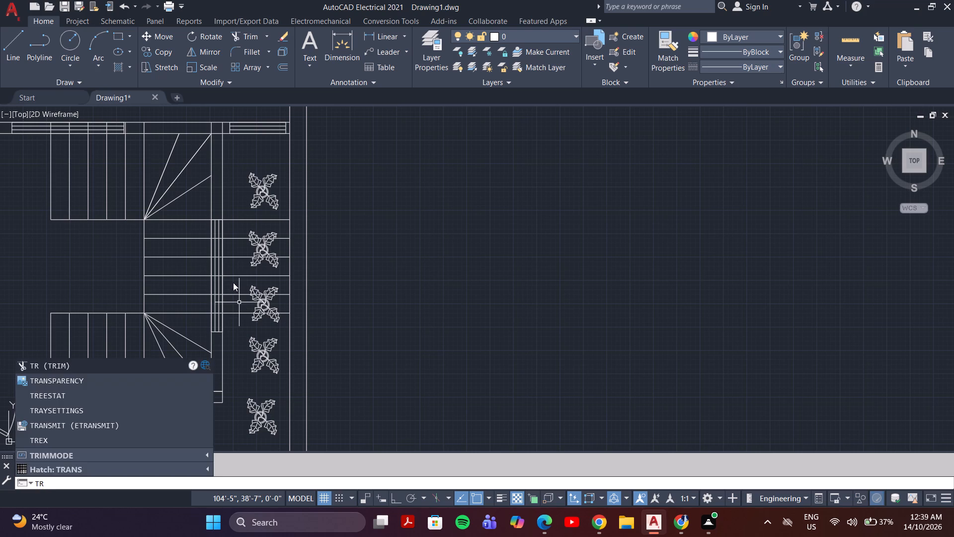
key(Escape)
scroll(238, 233, up, 3)
scroll(238, 233, down, 2)
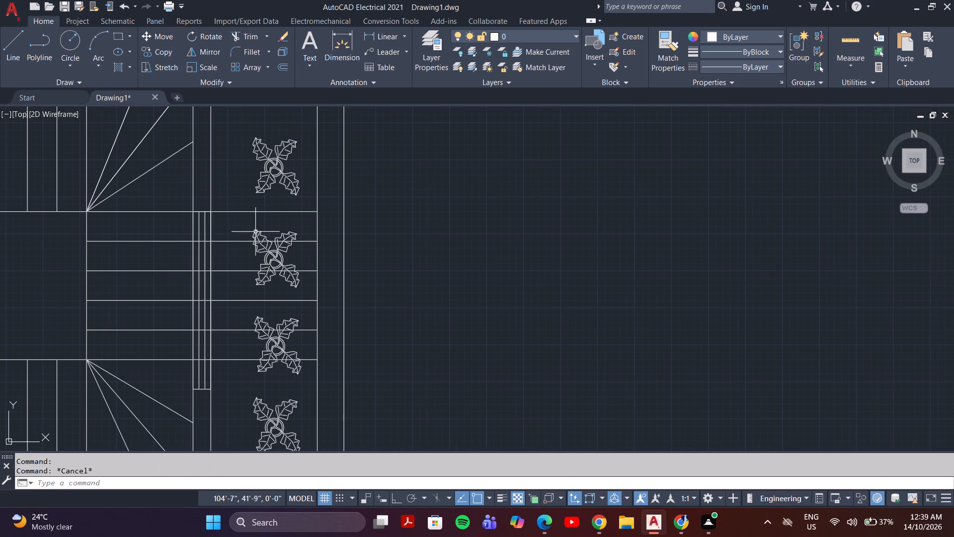
click(274, 155)
click(279, 256)
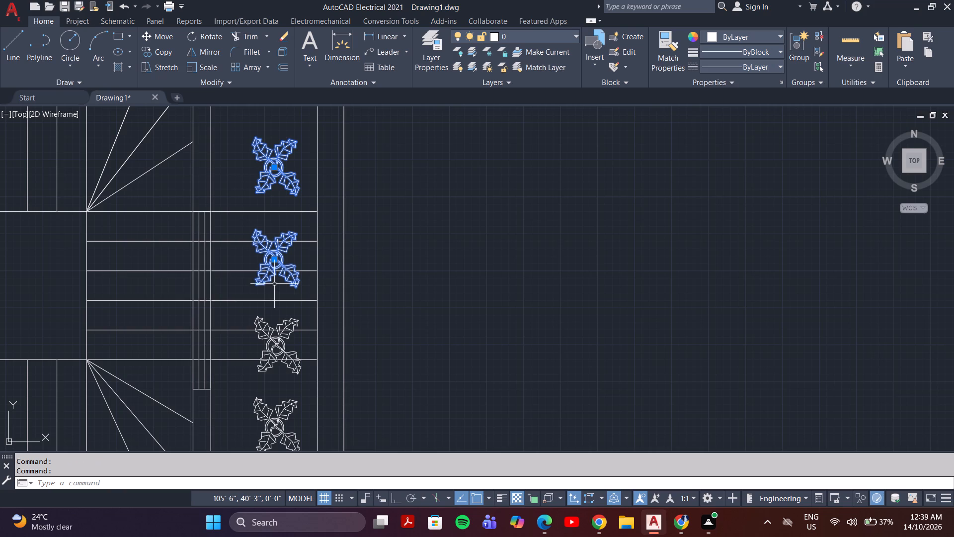
click(275, 349)
middle_drag(272, 351, 297, 154)
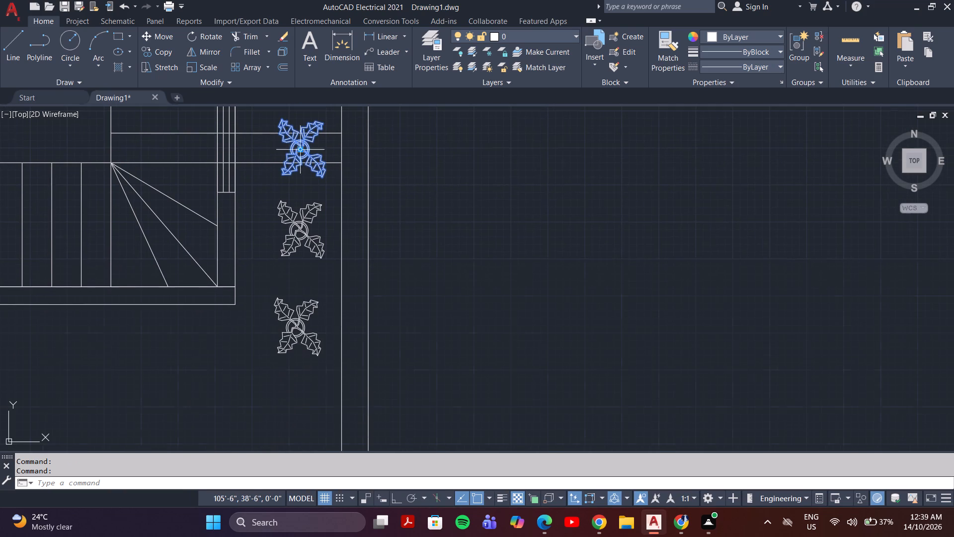
click(307, 215)
click(296, 318)
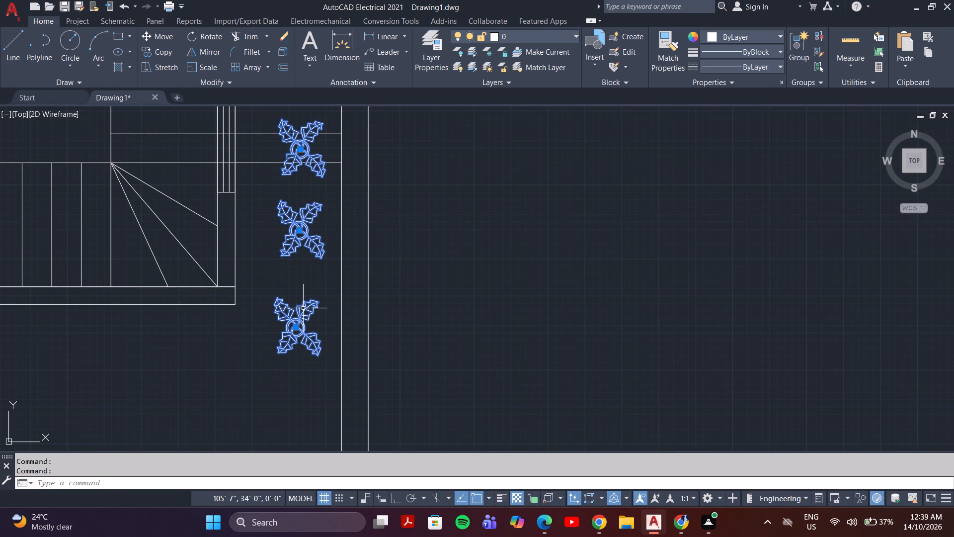
key(m)
key(Return)
click(294, 330)
click(465, 313)
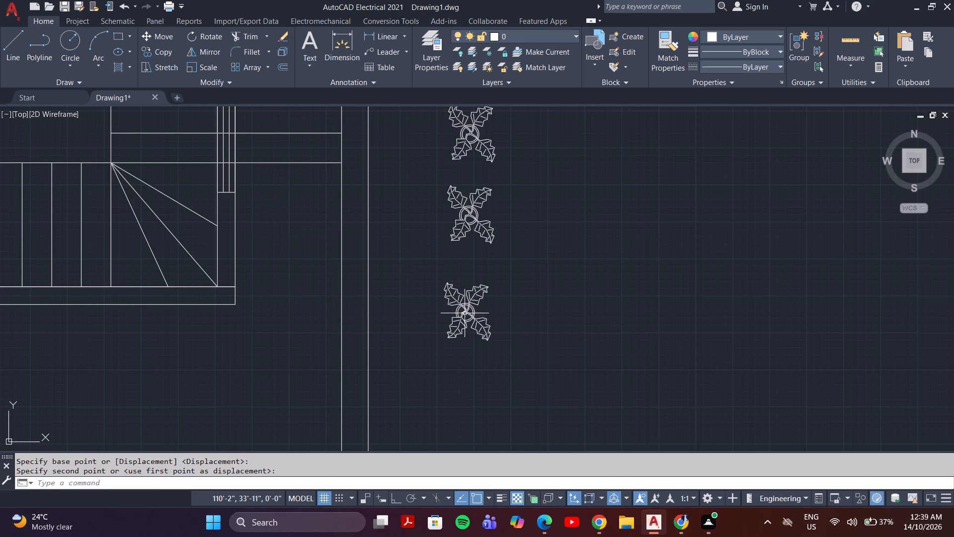
Trim the stair tread lines that run past the staircase wall into the strip along the right boundary wall.
scroll(383, 275, down, 3)
text(tr)
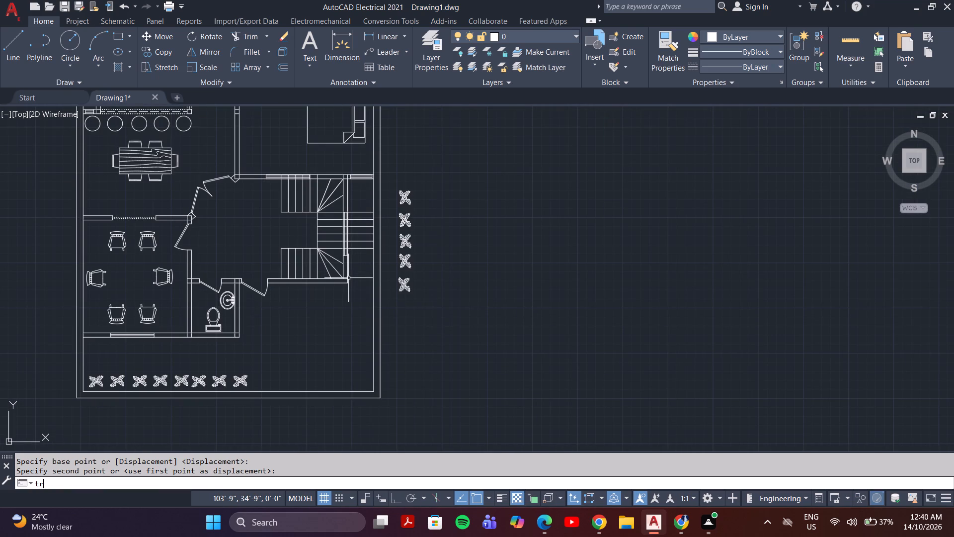
key(Return)
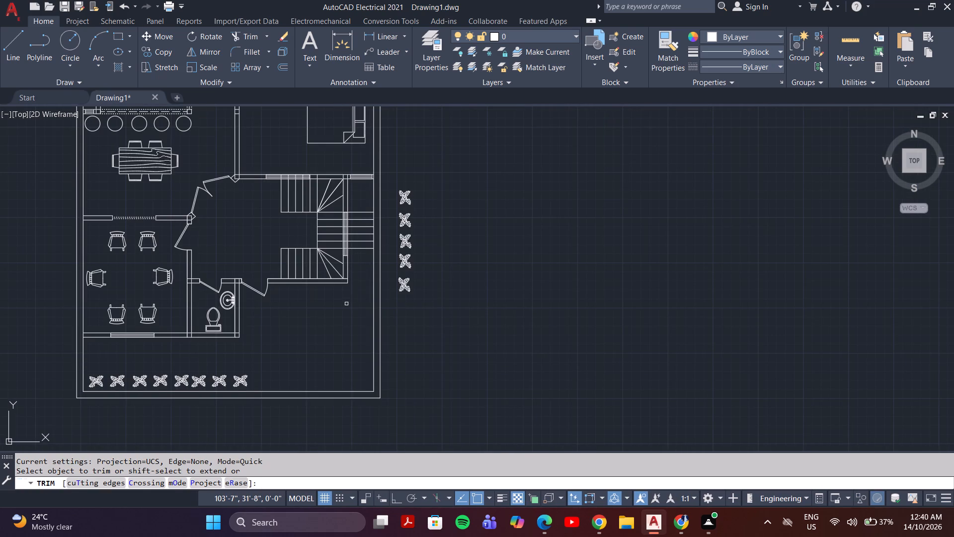
drag(364, 276, 363, 209)
scroll(367, 227, down, 1)
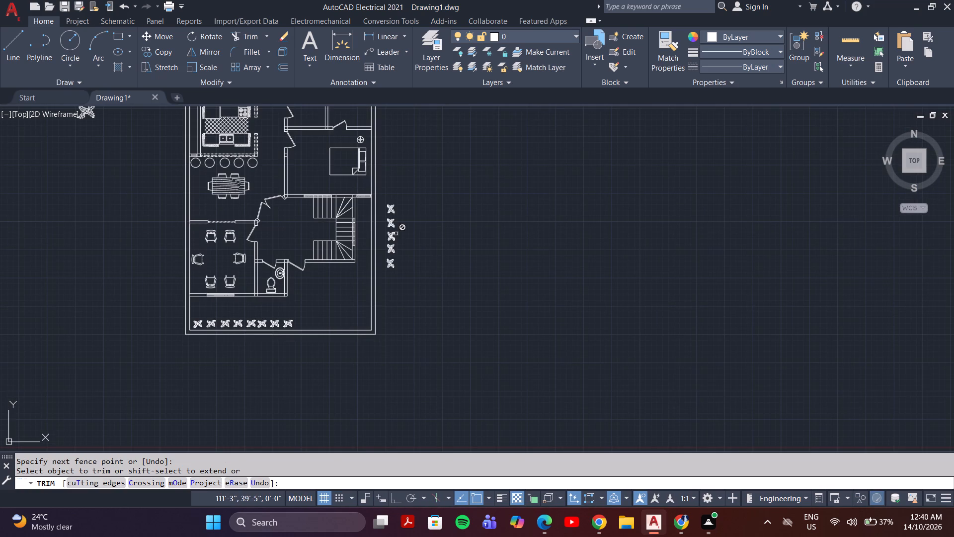
key(Escape)
Move the five plants from outside the boundary back into the cleared strip beside the staircase.
click(402, 204)
click(381, 278)
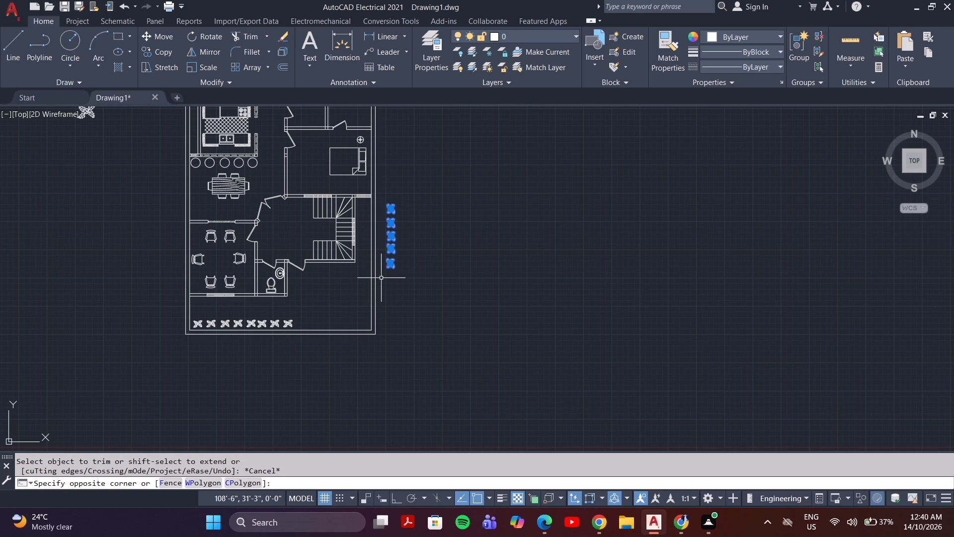
key(m)
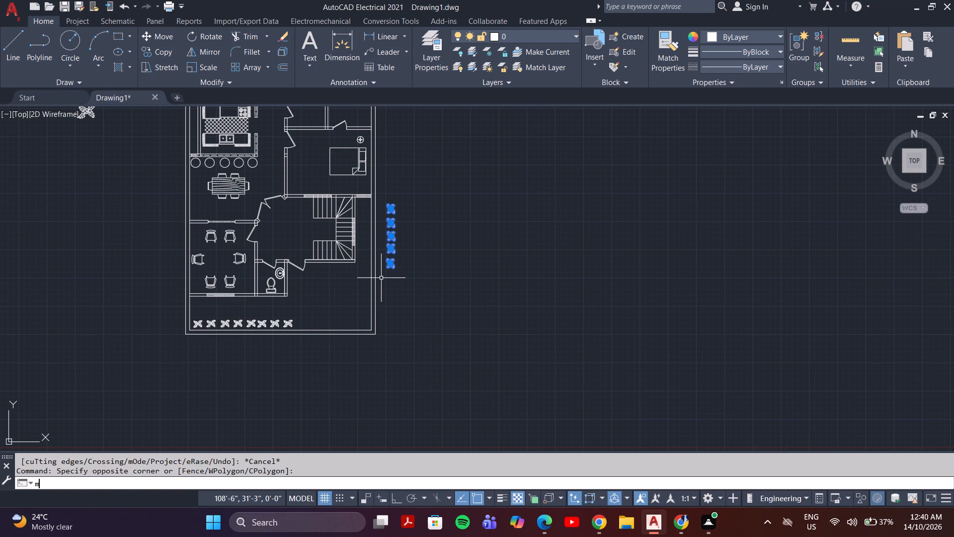
key(Return)
scroll(390, 209, up, 3)
click(388, 207)
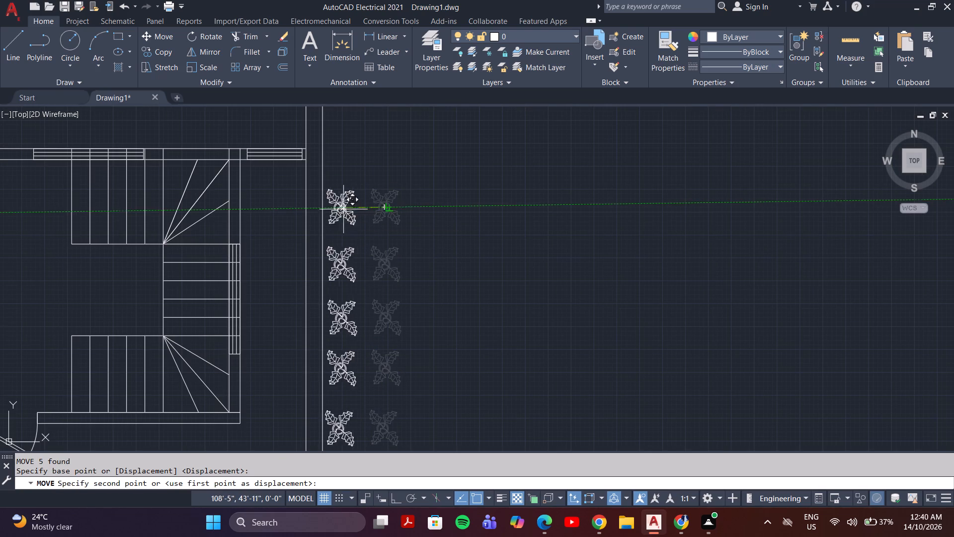
click(291, 189)
scroll(316, 224, down, 3)
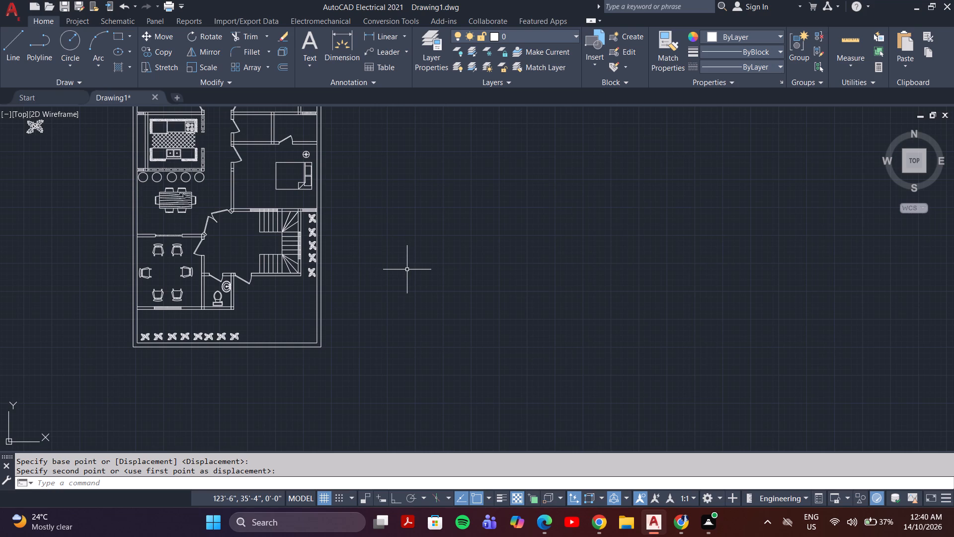
Copy the bed and bedside lamp from the upper-left bedroom into the empty room right of the upper bathroom.
middle_drag(351, 185, 404, 396)
scroll(349, 193, up, 1)
scroll(416, 306, down, 1)
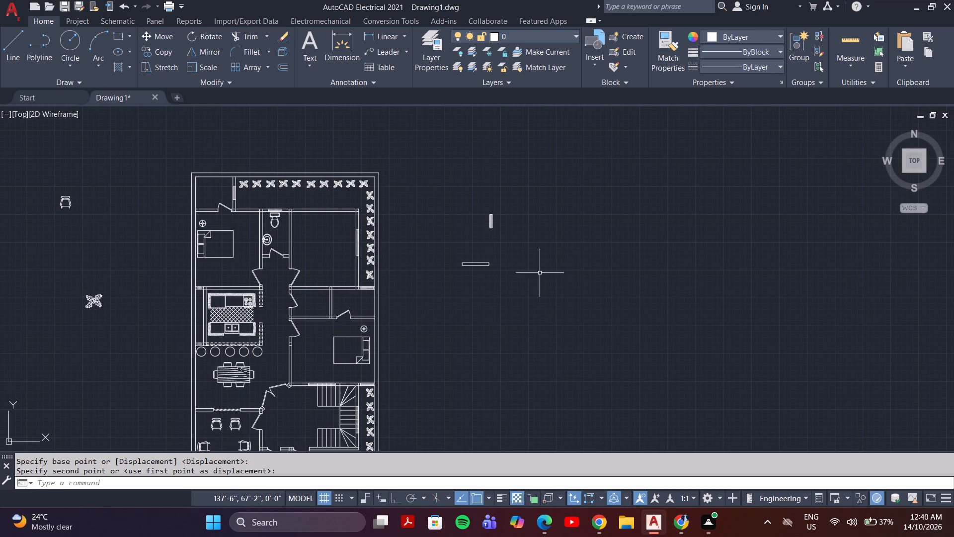
key(Escape)
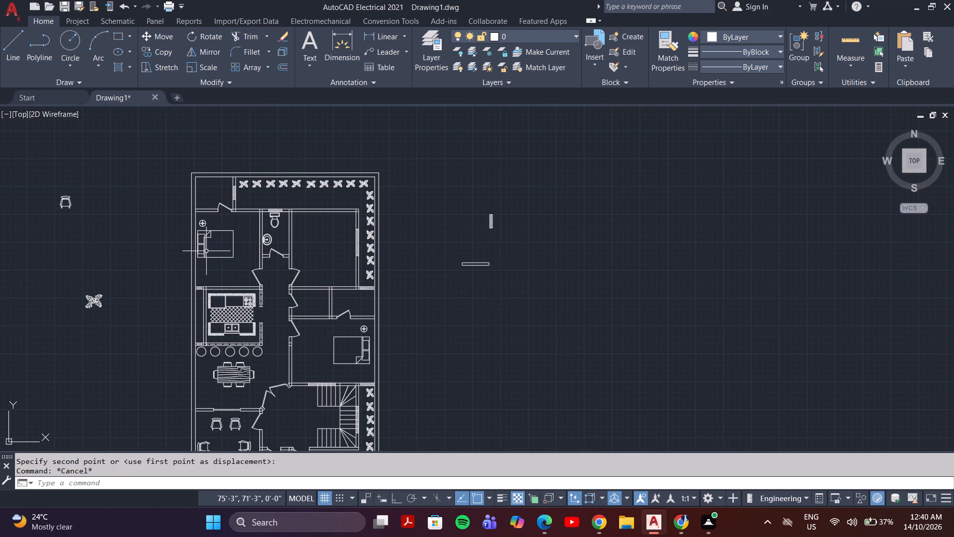
click(206, 251)
click(202, 225)
text(co)
key(Return)
click(199, 245)
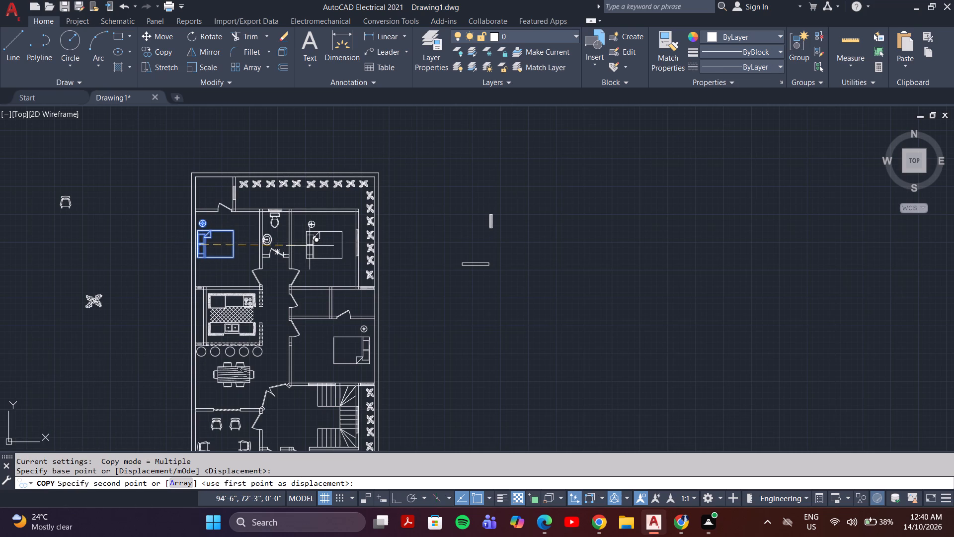
click(308, 246)
key(Escape)
Rotate the copied bed and lamp 90° clockwise so the headboard points toward the plan's upper boundary wall.
click(318, 224)
click(300, 249)
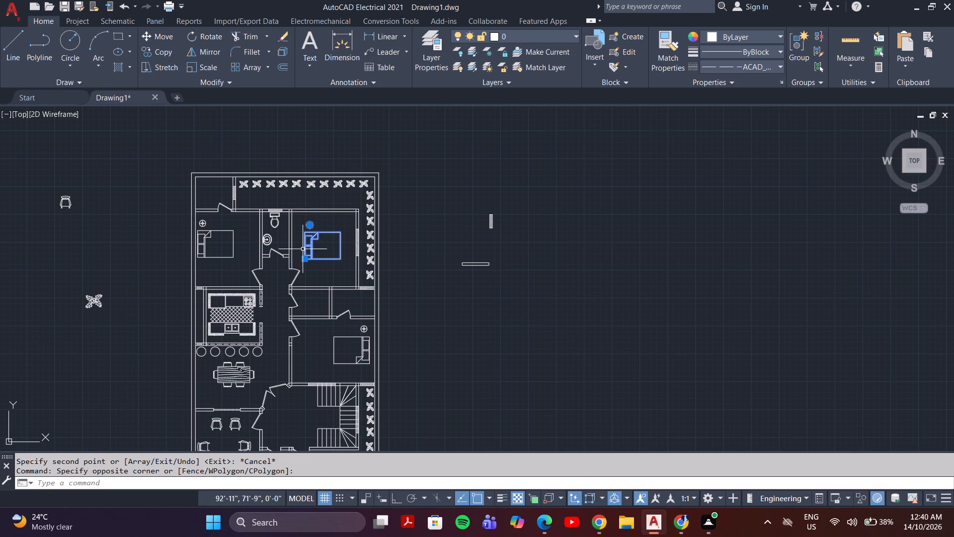
key(r)
key(o)
key(Return)
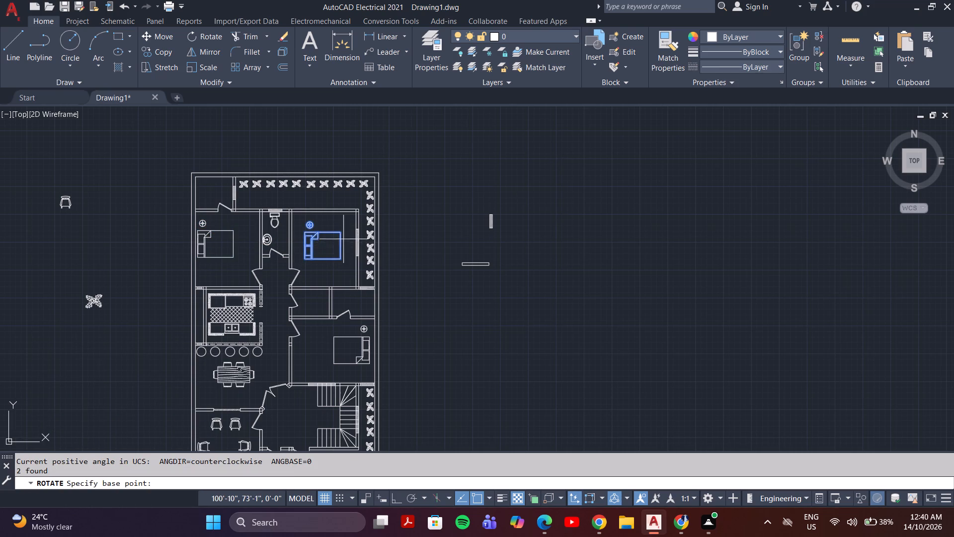
click(340, 233)
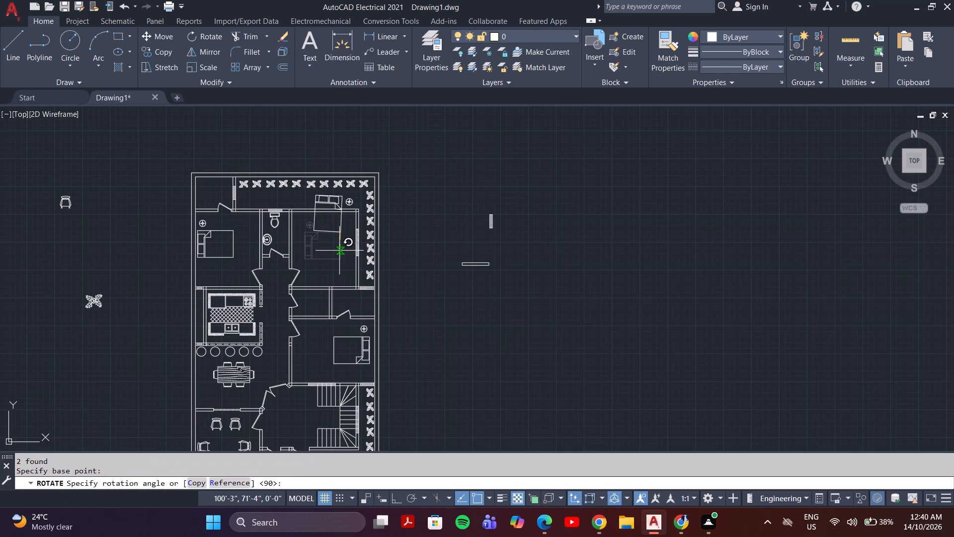
key(F8)
click(339, 252)
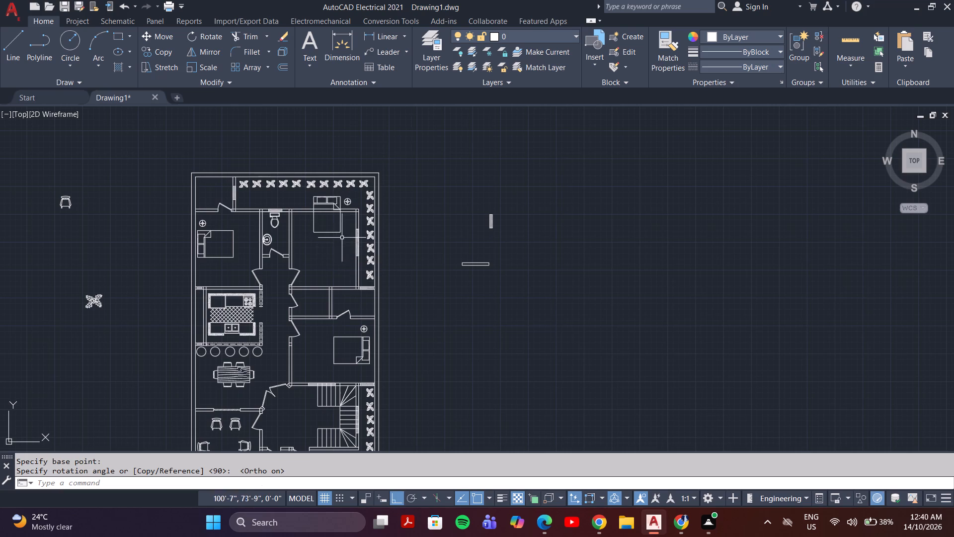
Move the rotated bed and lamp down into the upper-right bedroom, with the headboard near its upper wall.
click(351, 196)
click(319, 203)
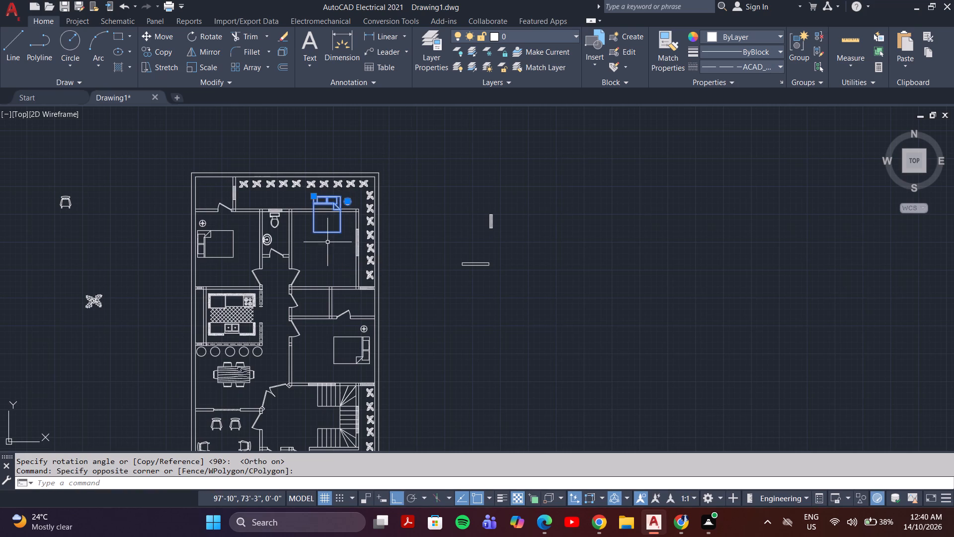
key(m)
key(Return)
scroll(332, 225, up, 2)
middle_drag(332, 225, 336, 314)
click(318, 240)
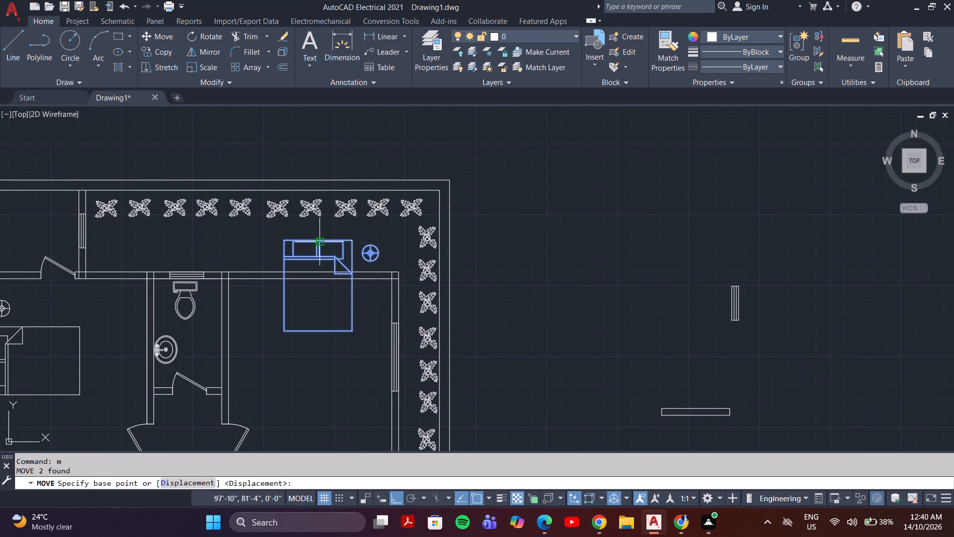
click(300, 293)
scroll(319, 308, down, 3)
middle_drag(374, 308, 394, 274)
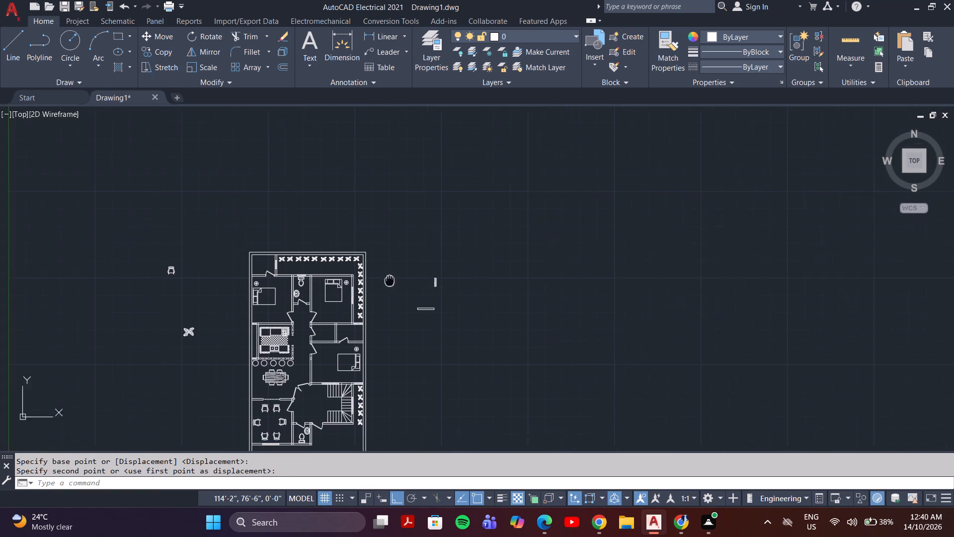
middle_drag(394, 274, 395, 271)
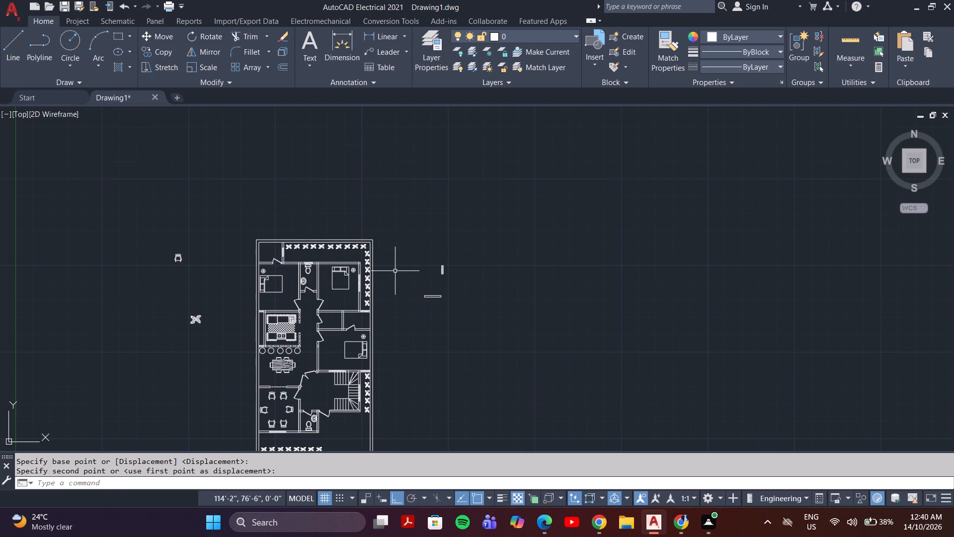
Draw a circle of about 1'-2" radius at the centre of the six-chair sitting room as a round table.
click(74, 42)
middle_drag(220, 156, 275, 29)
scroll(336, 189, up, 2)
middle_drag(347, 299, 350, 169)
scroll(352, 169, up, 2)
middle_drag(345, 326, 359, 237)
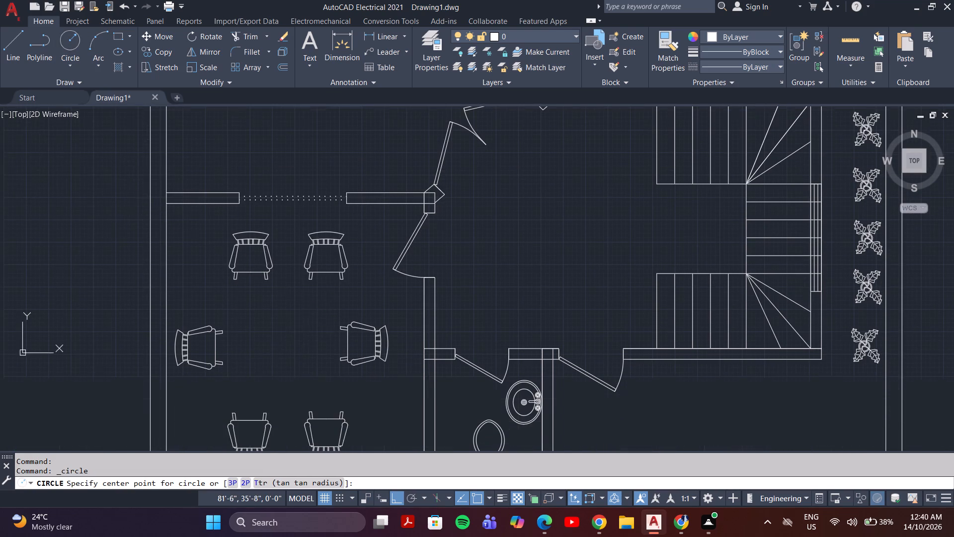
click(287, 345)
click(262, 363)
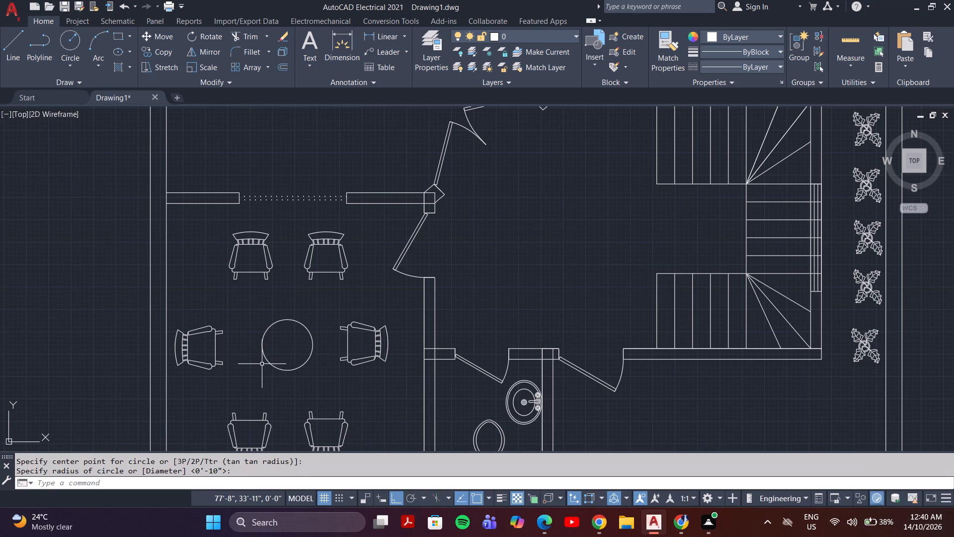
Draw a concentric inner circle of about 0'-10" radius inside the round table.
key(space)
scroll(288, 346, up, 3)
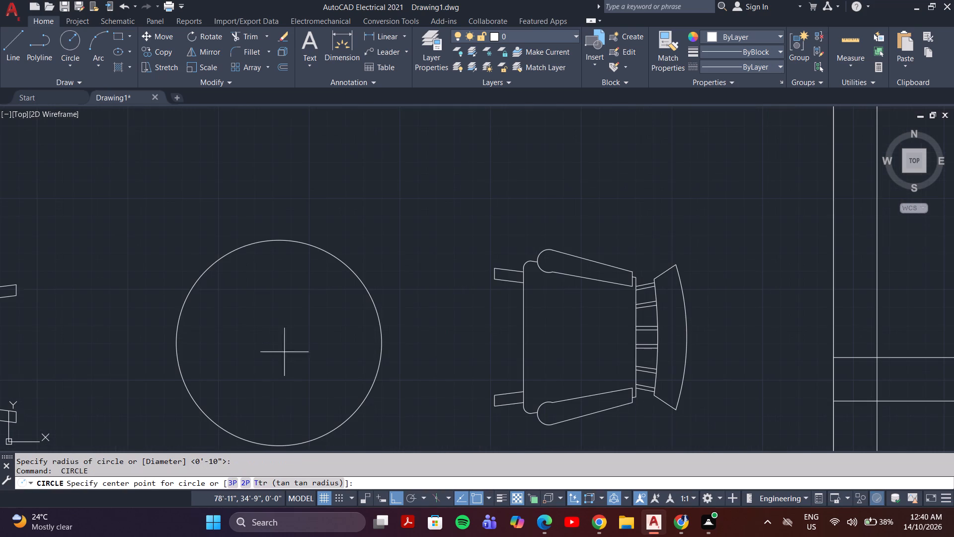
click(279, 341)
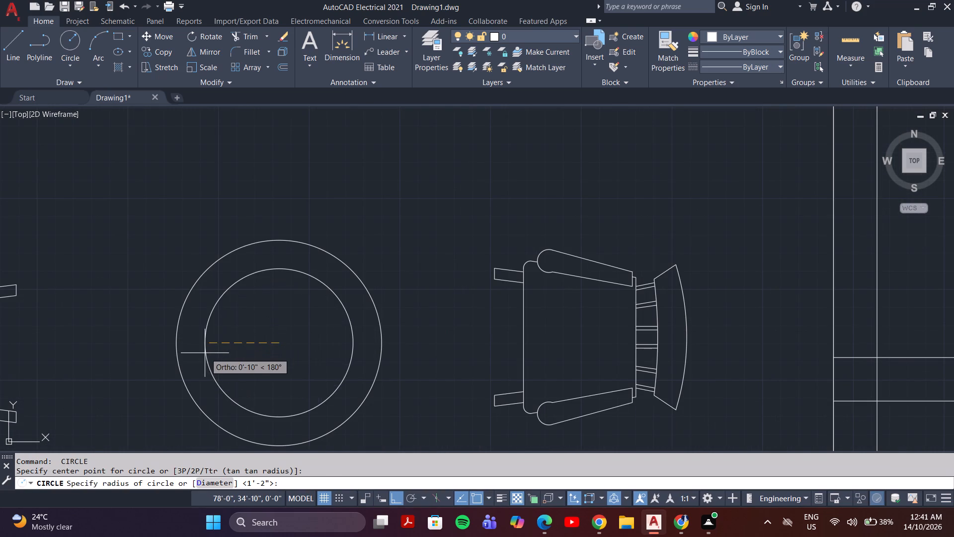
click(204, 354)
Move the toilet from the upper bathroom into the small room at the plan's upper-left corner.
scroll(289, 346, down, 2)
scroll(452, 368, down, 3)
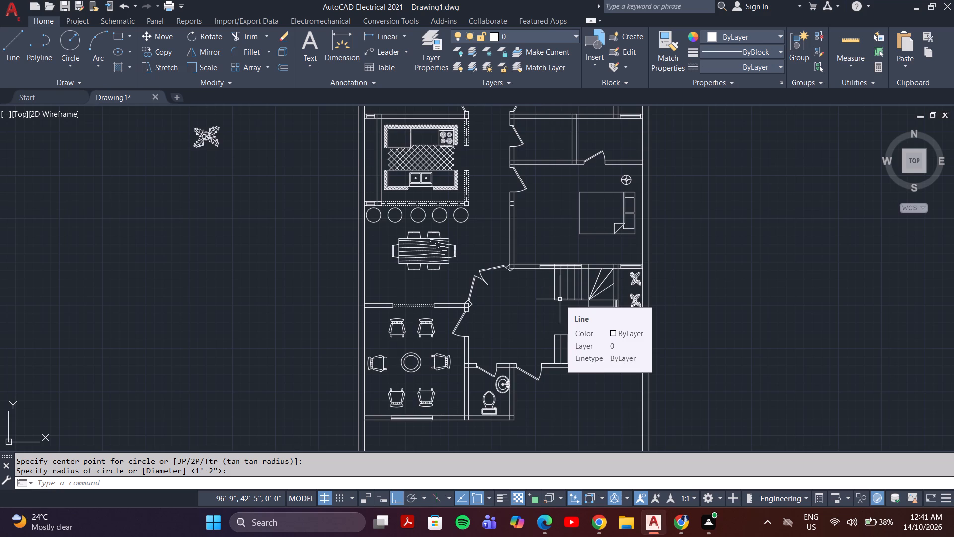
scroll(418, 242, down, 1)
middle_drag(523, 221, 447, 267)
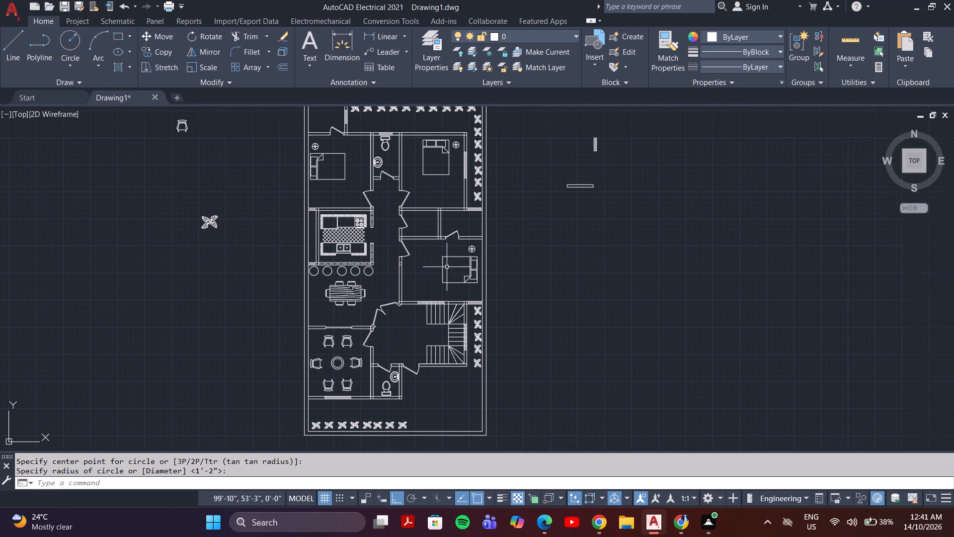
middle_drag(444, 132, 461, 230)
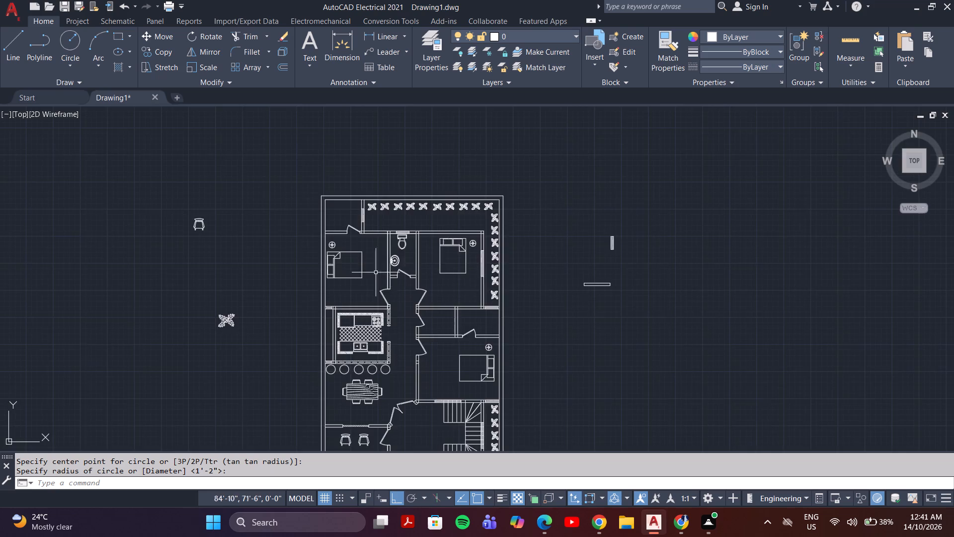
scroll(357, 277, up, 3)
scroll(476, 178, down, 1)
middle_drag(477, 179, 444, 286)
click(472, 251)
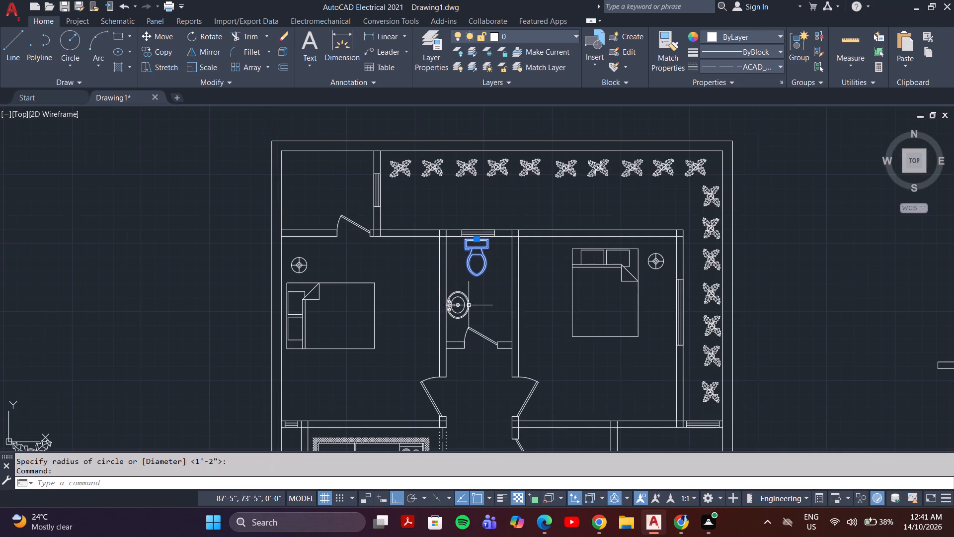
key(m)
key(Return)
click(474, 249)
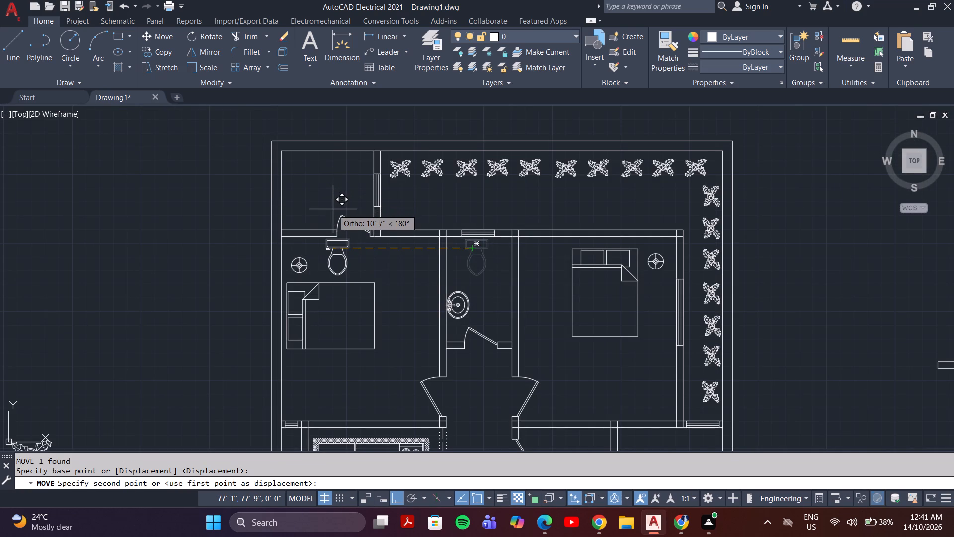
key(F8)
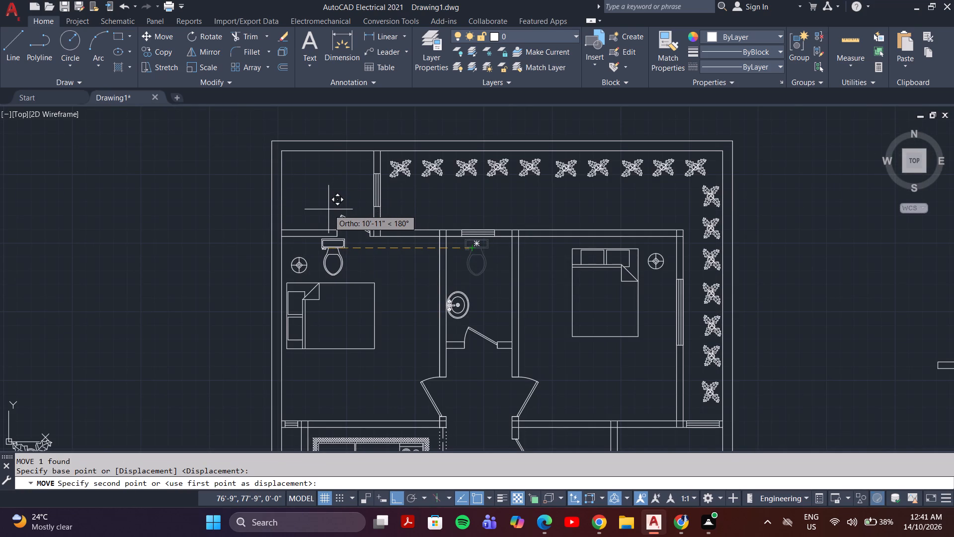
click(292, 187)
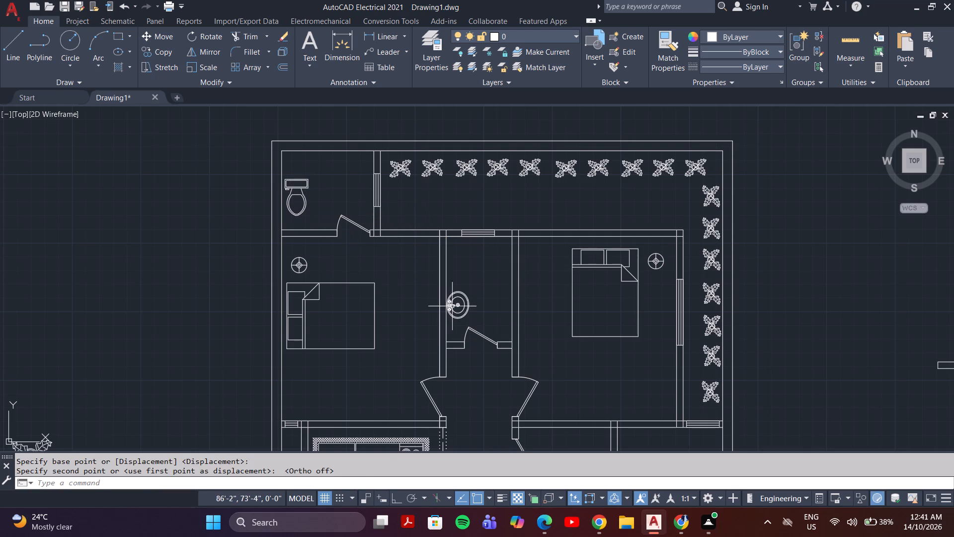
Move the washbasin with its taps from the upper bathroom into the small upper-left corner room.
scroll(444, 302, up, 2)
click(468, 267)
click(455, 339)
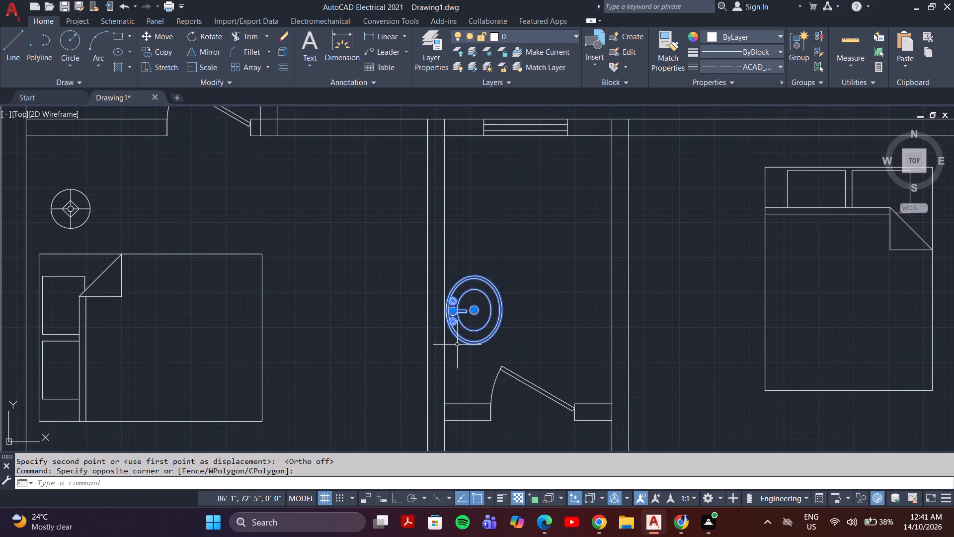
key(m)
key(Return)
click(453, 306)
scroll(373, 263, down, 3)
middle_drag(335, 263, 351, 356)
scroll(338, 301, up, 2)
click(336, 250)
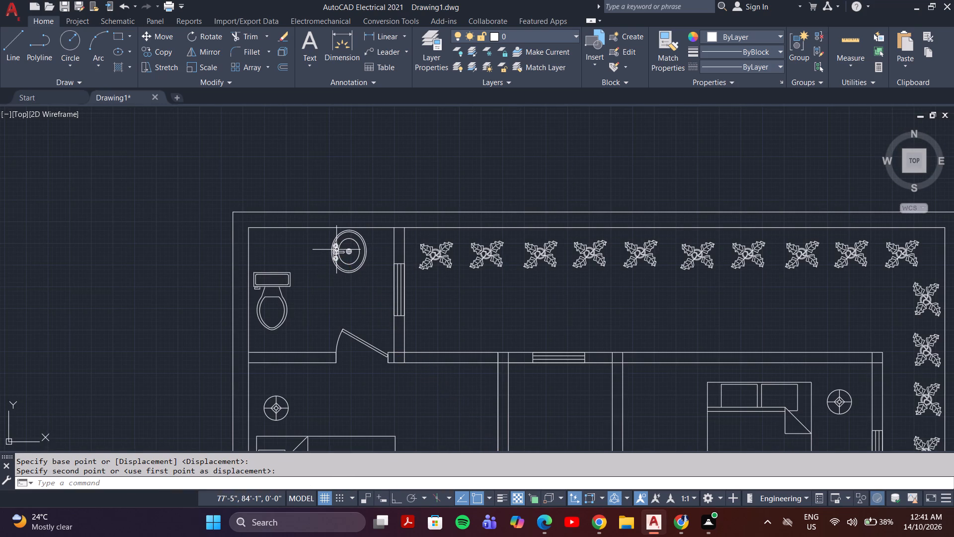
Rotate the toilet in the upper-left corner room 90° counterclockwise so its tank faces the left wall.
click(299, 268)
click(280, 312)
text(ro)
key(Return)
click(292, 271)
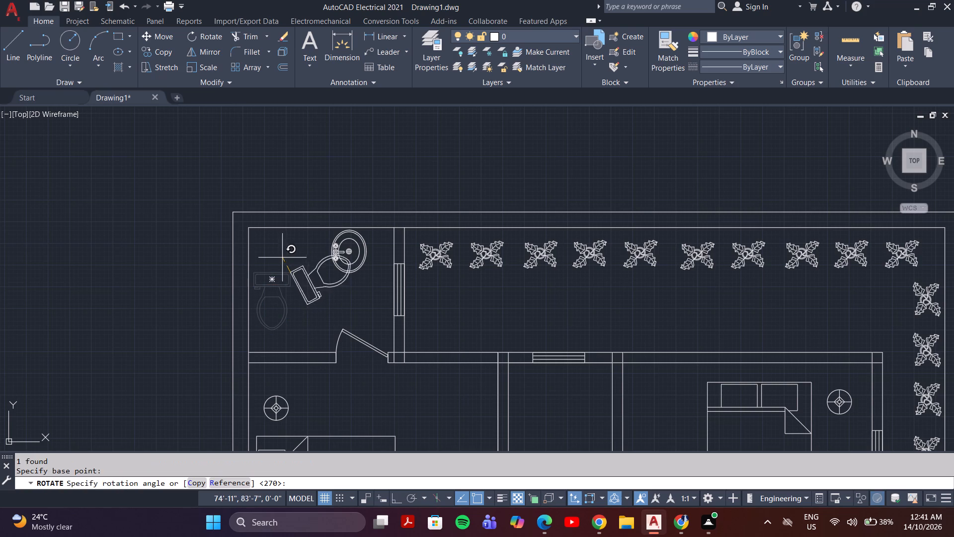
key(F8)
click(282, 263)
Move the rotated toilet horizontally until its tank sits against the corner room's left wall.
click(296, 276)
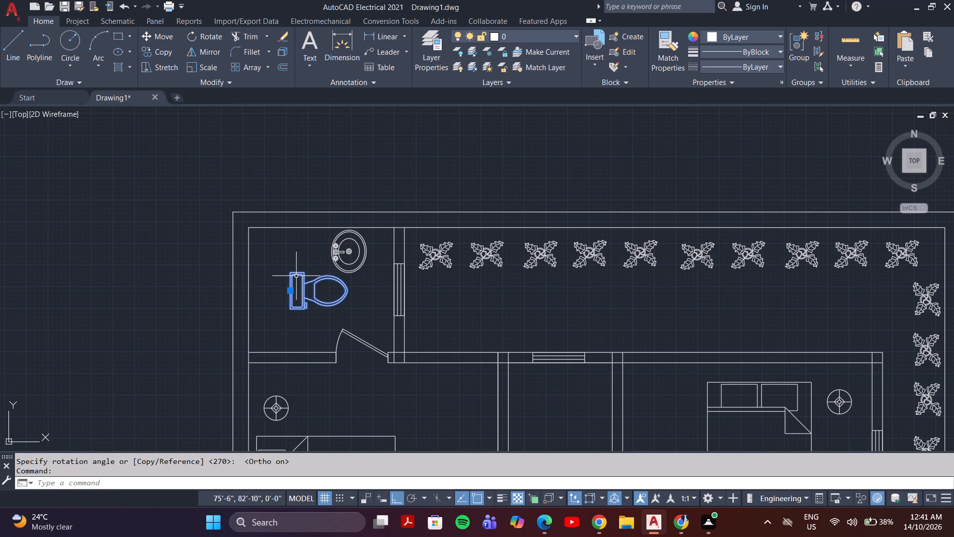
key(m)
key(Return)
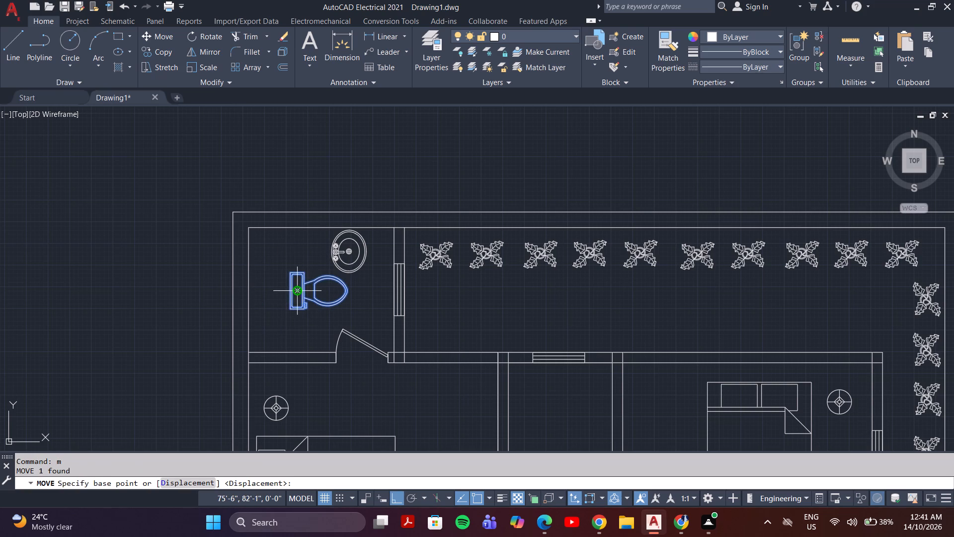
click(297, 288)
click(257, 293)
Rotate the washbasin and its taps 90° clockwise so the taps face the corner room's upper wall.
scroll(335, 270, up, 2)
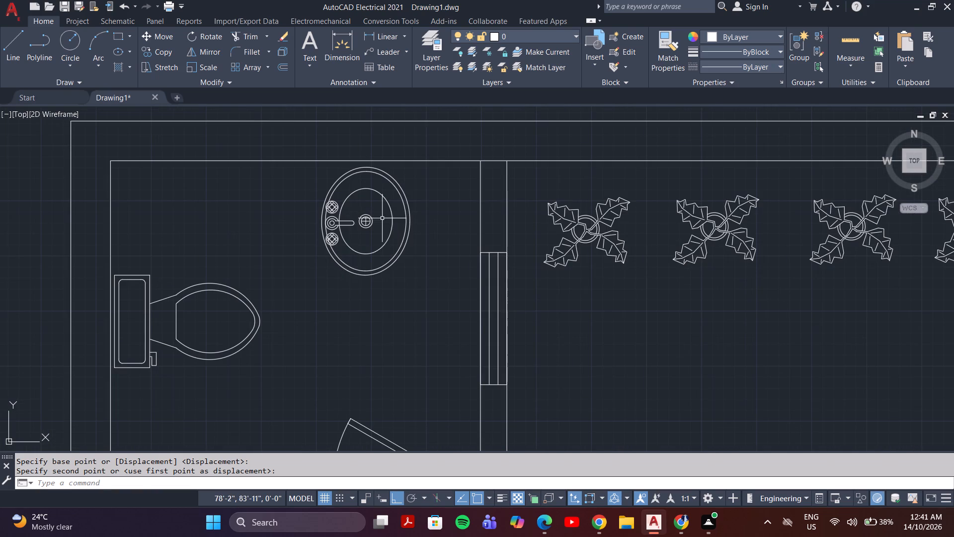
click(382, 200)
click(308, 233)
key(r)
key(o)
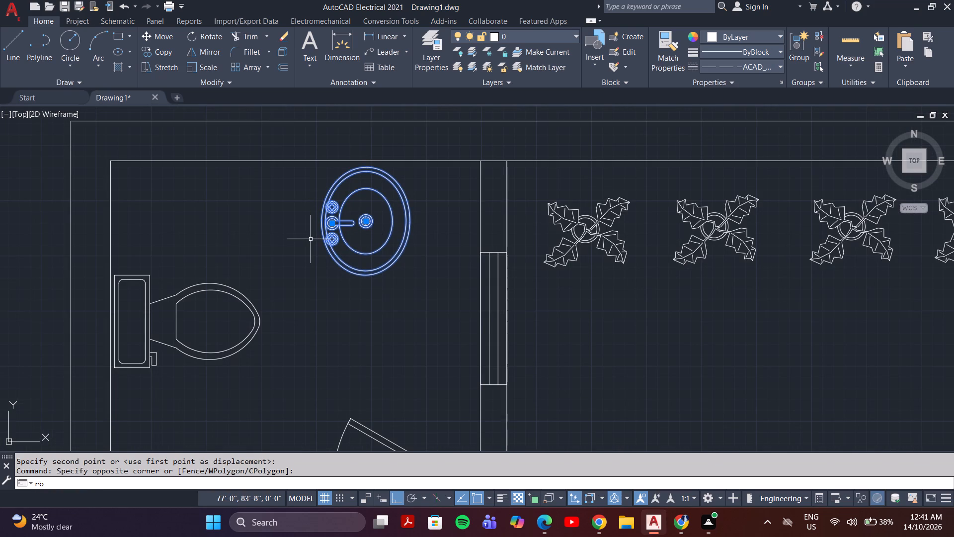
key(Return)
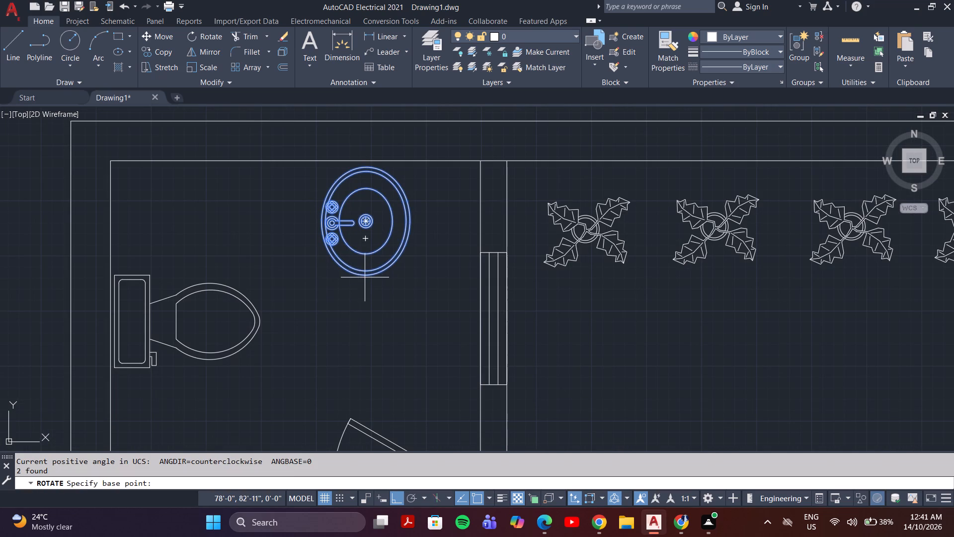
click(367, 275)
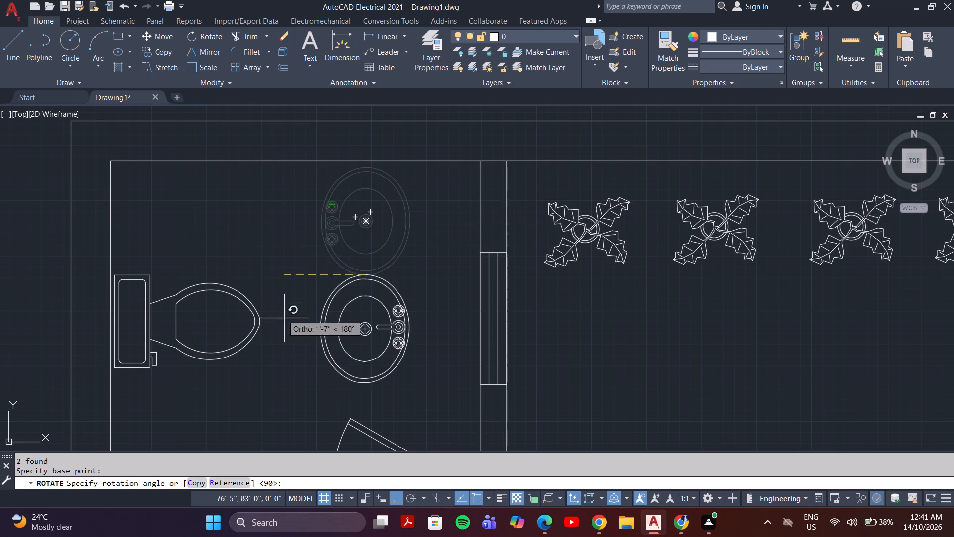
click(391, 388)
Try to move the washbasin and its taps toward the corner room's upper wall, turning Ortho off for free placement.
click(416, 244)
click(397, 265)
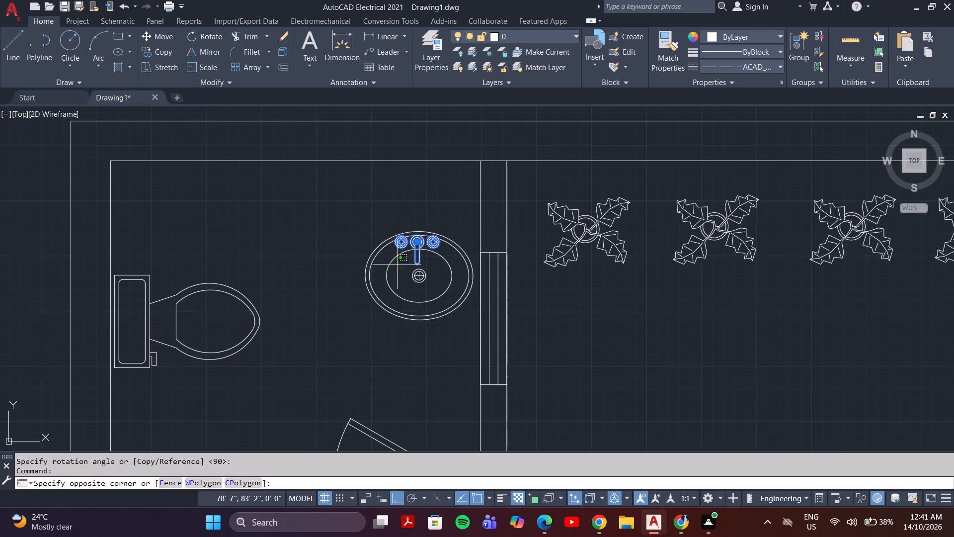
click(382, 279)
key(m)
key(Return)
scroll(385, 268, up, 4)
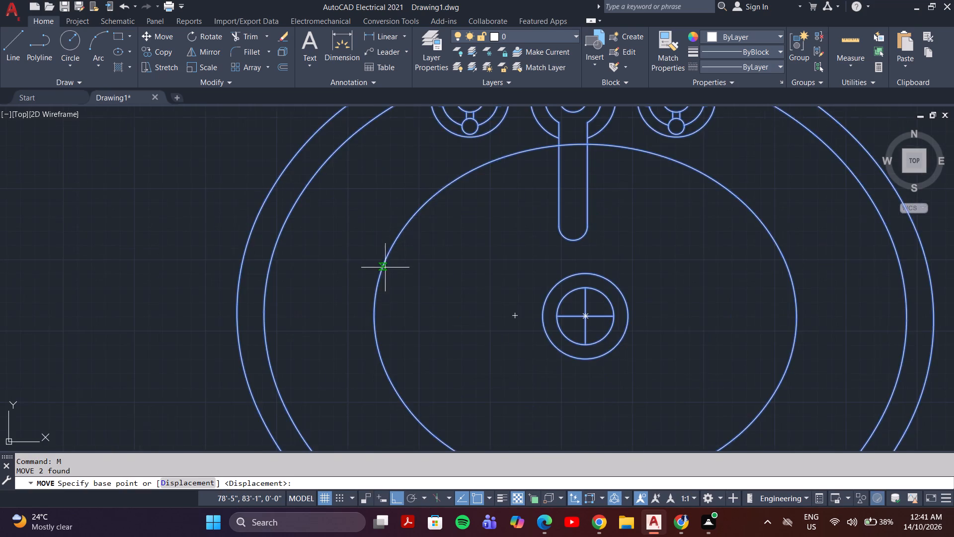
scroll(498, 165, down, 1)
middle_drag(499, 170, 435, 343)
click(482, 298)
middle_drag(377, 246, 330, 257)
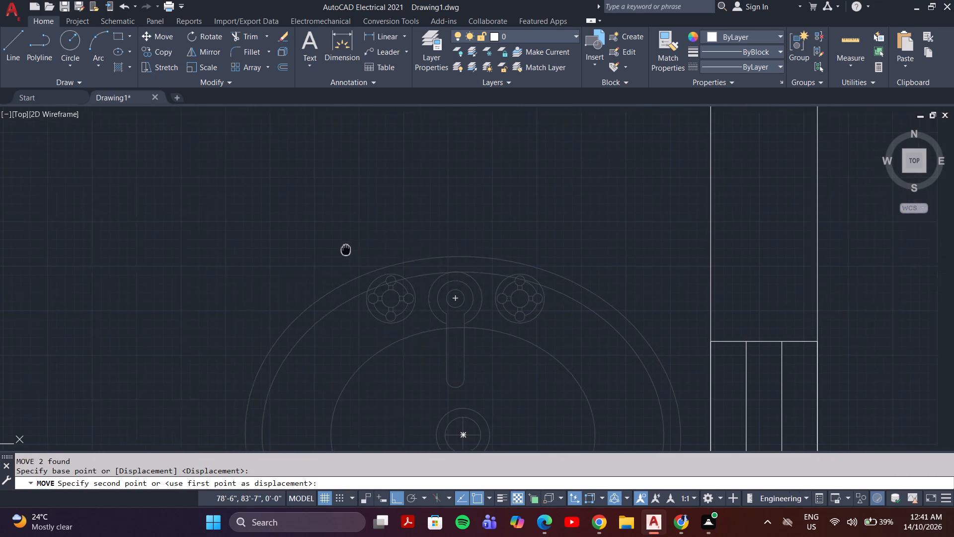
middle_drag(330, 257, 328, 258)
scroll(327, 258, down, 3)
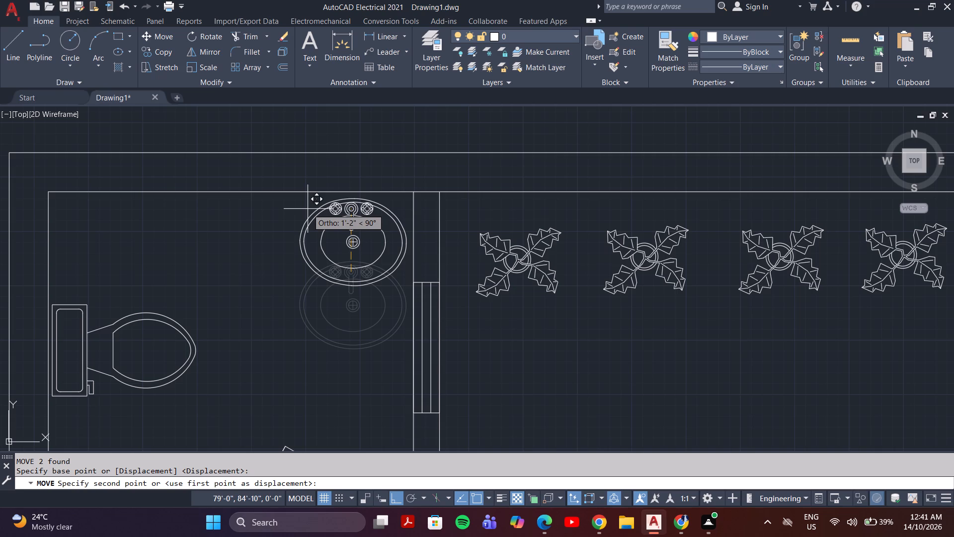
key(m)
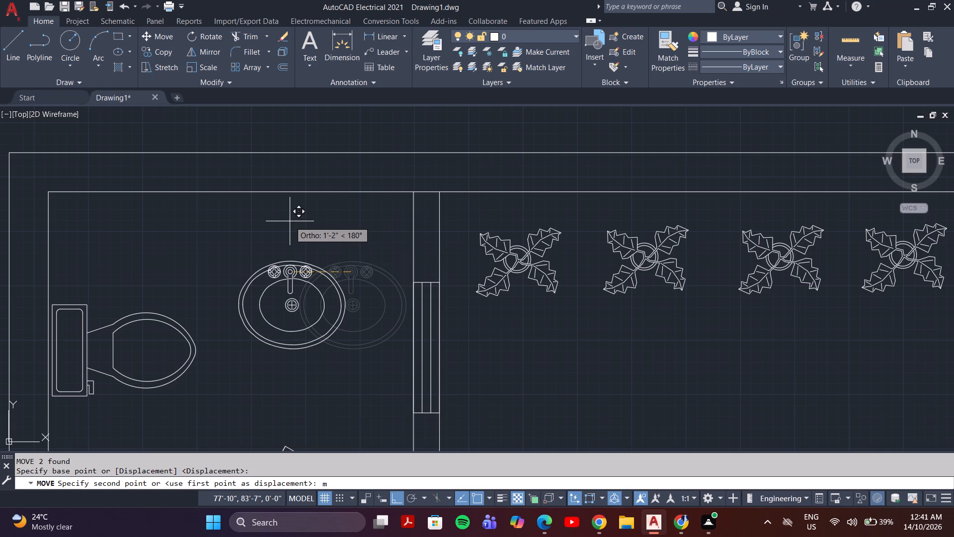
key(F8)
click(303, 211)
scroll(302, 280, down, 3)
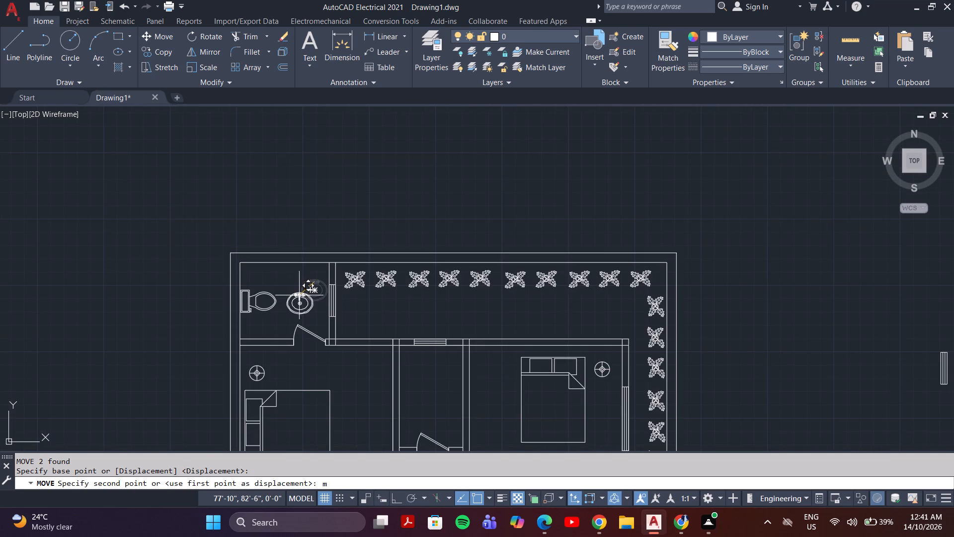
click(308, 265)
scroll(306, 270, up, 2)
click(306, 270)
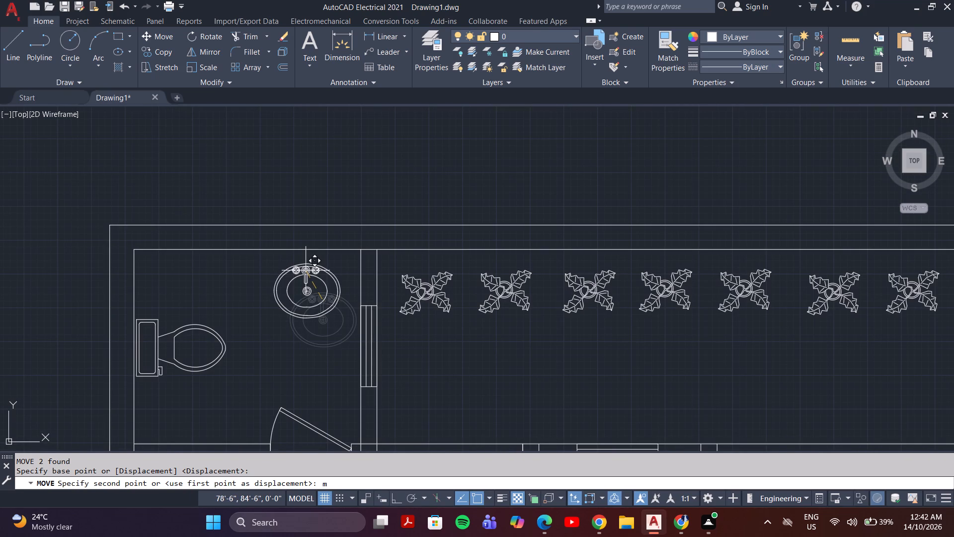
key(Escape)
Move the washbasin with its taps diagonally up and left, placing it just below the corner room's upper wall.
click(330, 291)
click(312, 325)
key(m)
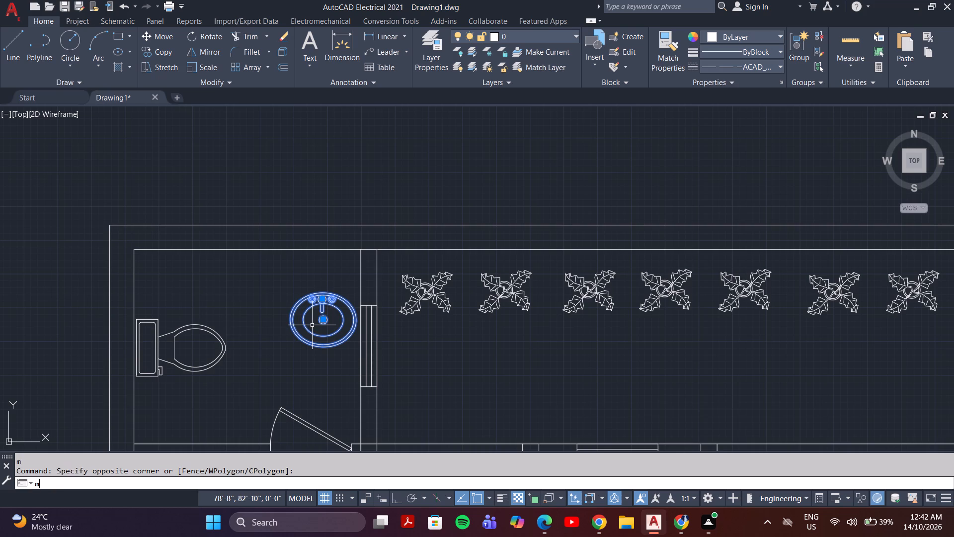
key(Return)
click(324, 307)
click(299, 273)
Copy the corner room's washbasin, without its taps, into the narrow bathroom between the two upper bedrooms, just above the door.
scroll(313, 322, down, 2)
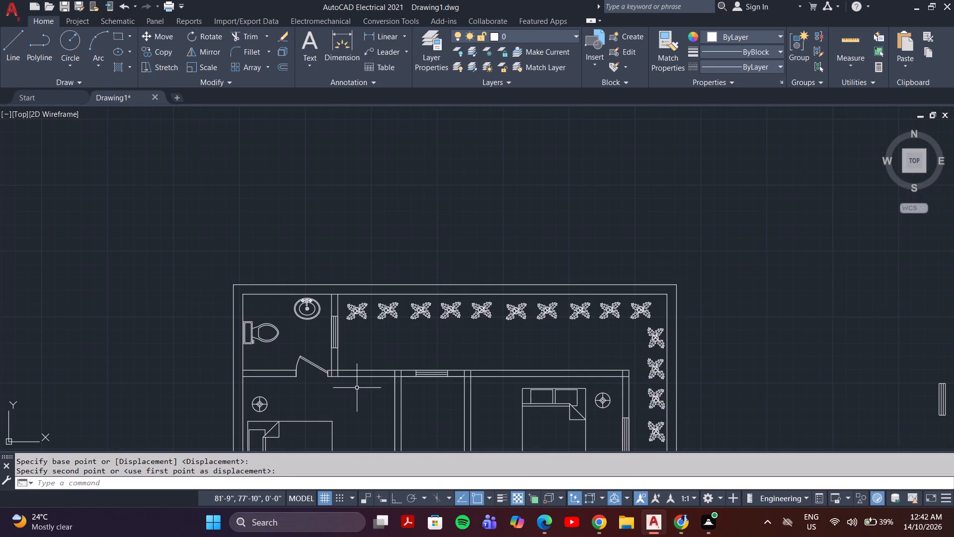
middle_drag(429, 397, 476, 270)
scroll(479, 286, down, 2)
middle_drag(515, 349, 507, 321)
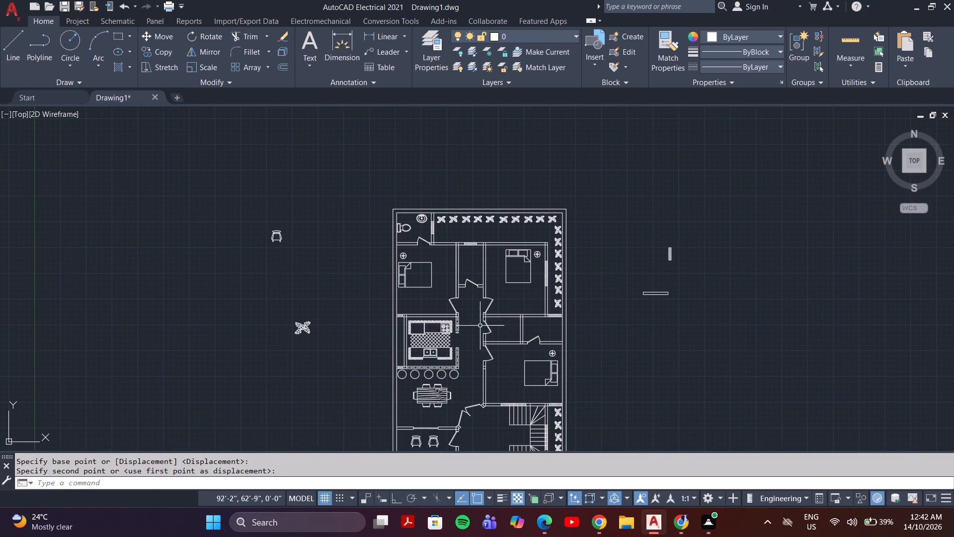
middle_drag(445, 296, 447, 363)
scroll(444, 348, up, 2)
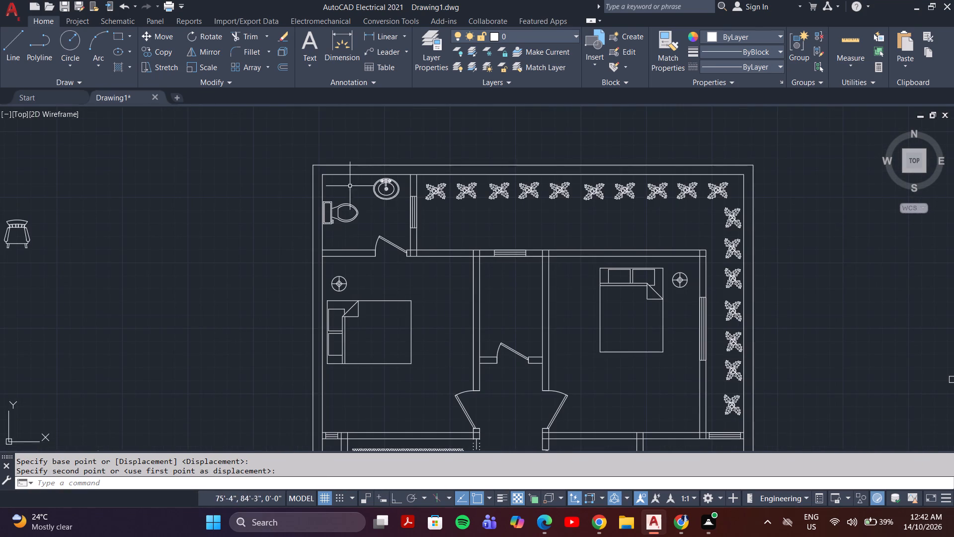
click(376, 182)
key(c)
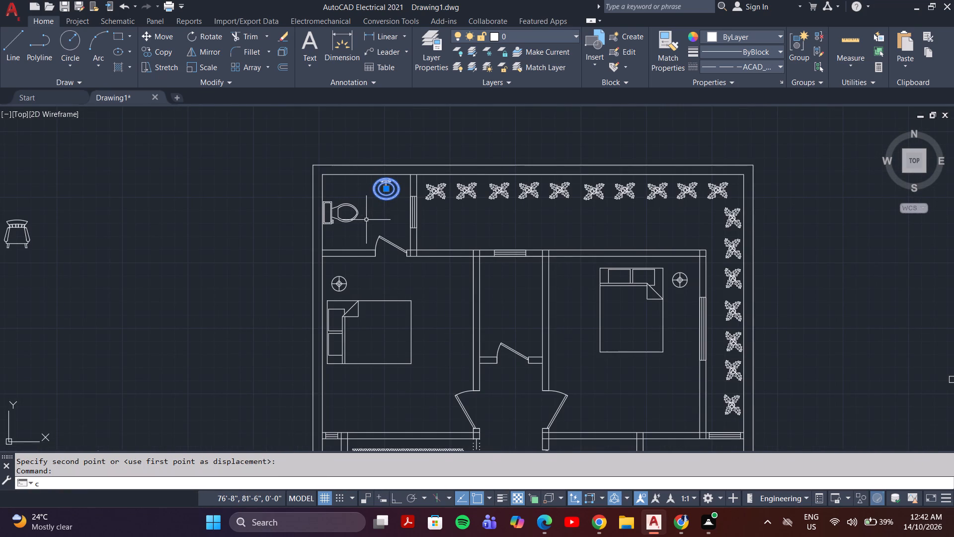
key(o)
key(Return)
click(386, 185)
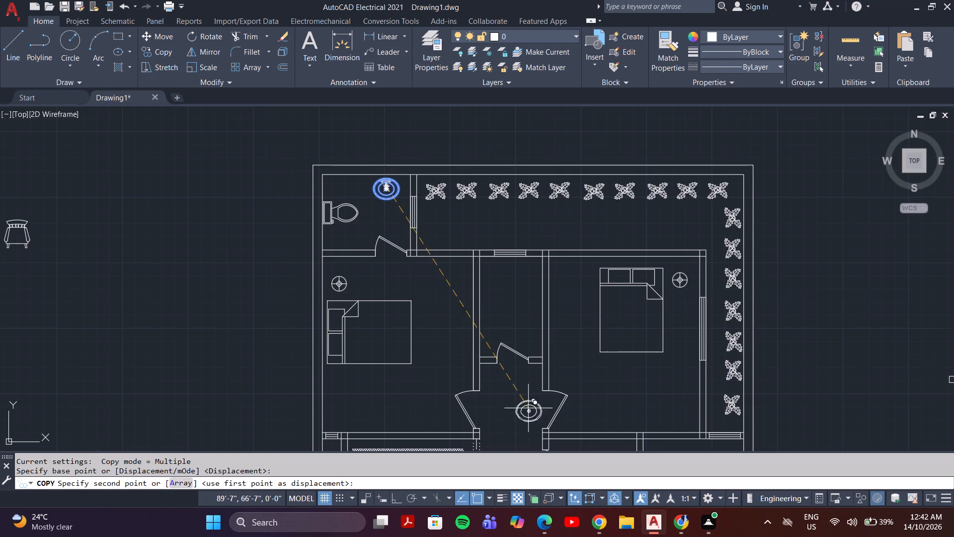
click(495, 326)
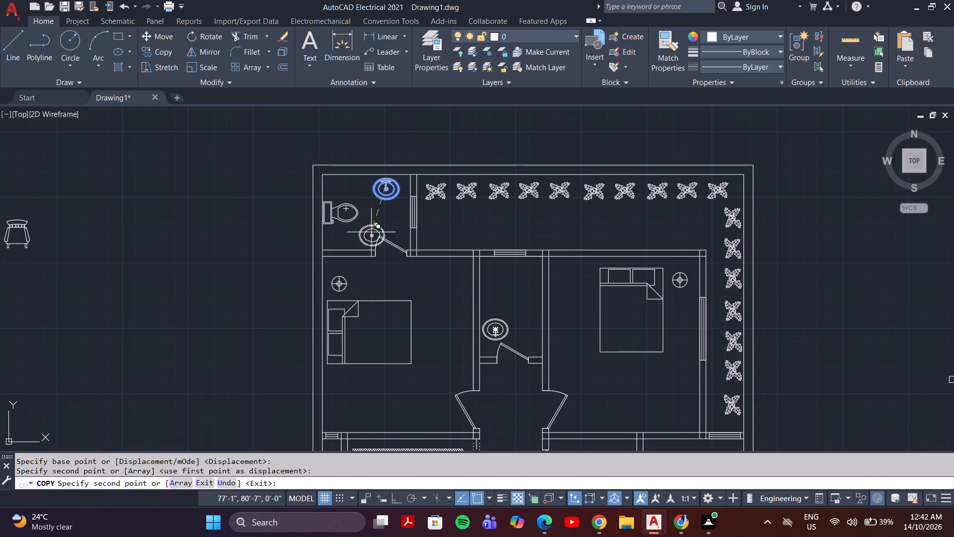
key(Escape)
Copy the corner room's toilet into the narrow bathroom between the two upper bedrooms, above the copied washbasin.
click(338, 204)
text(co)
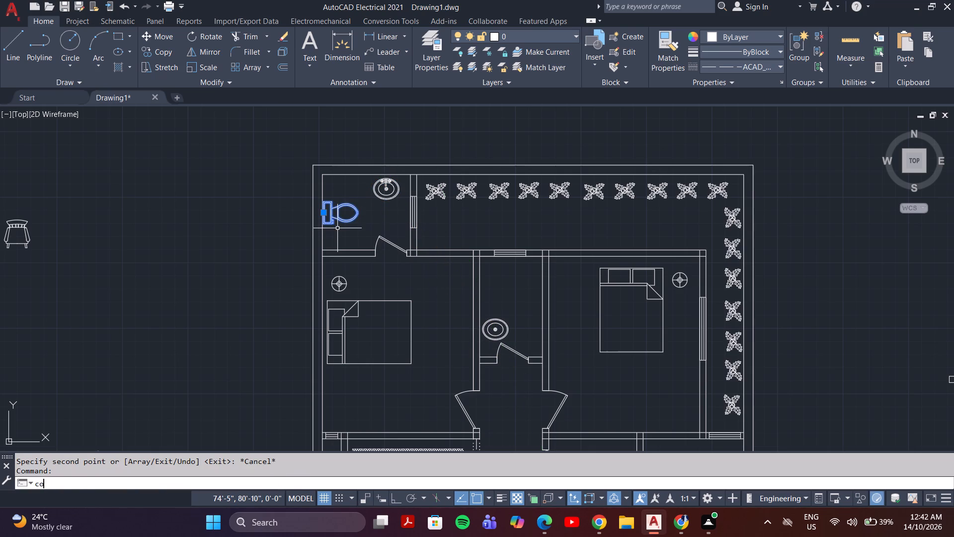
key(Return)
drag(329, 216, 345, 224)
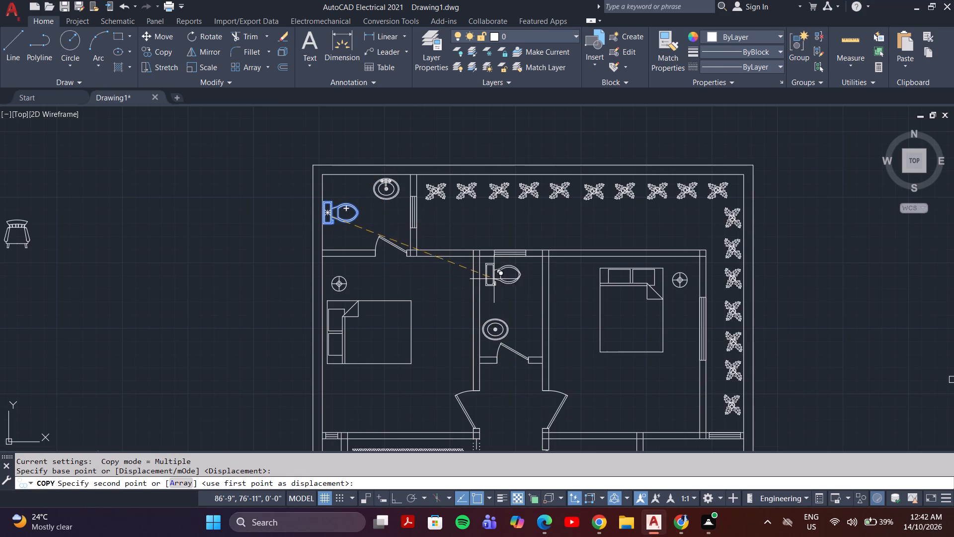
click(502, 283)
key(Escape)
Draw a small horizontal rectangle in the dining area, between the dining table and the sitting-room partition, near the outer wall.
scroll(513, 325, down, 2)
scroll(586, 369, down, 2)
middle_drag(587, 370, 576, 279)
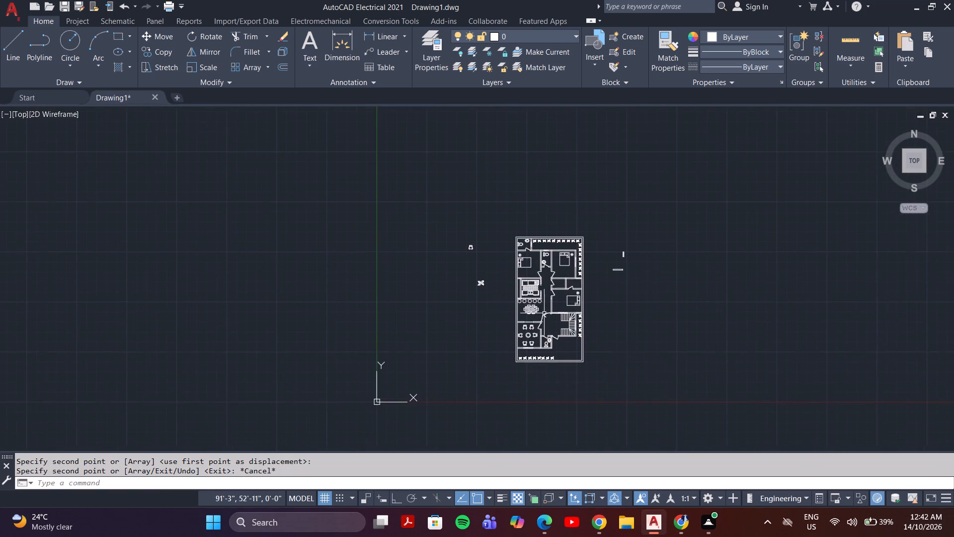
scroll(543, 316, up, 1)
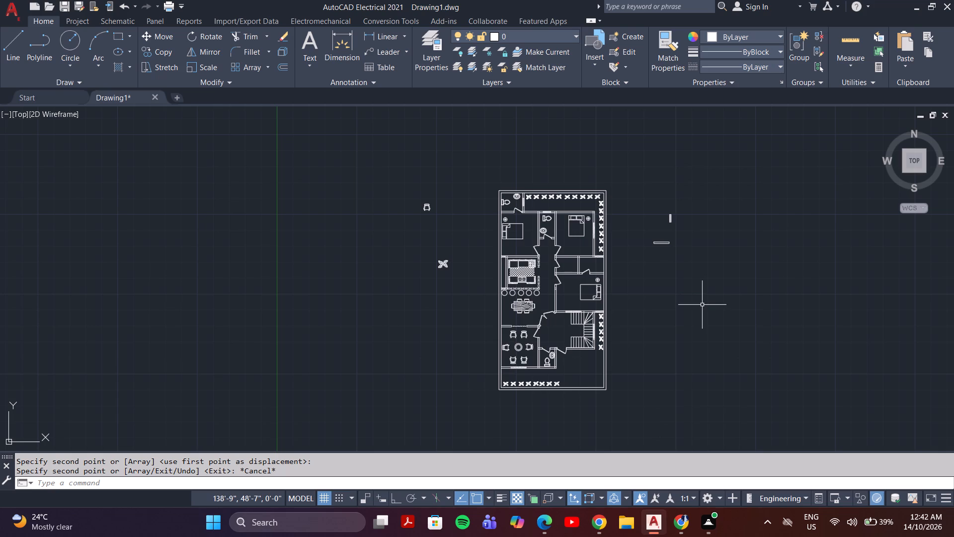
middle_drag(538, 346, 411, 302)
scroll(412, 297, up, 3)
middle_drag(378, 281, 392, 362)
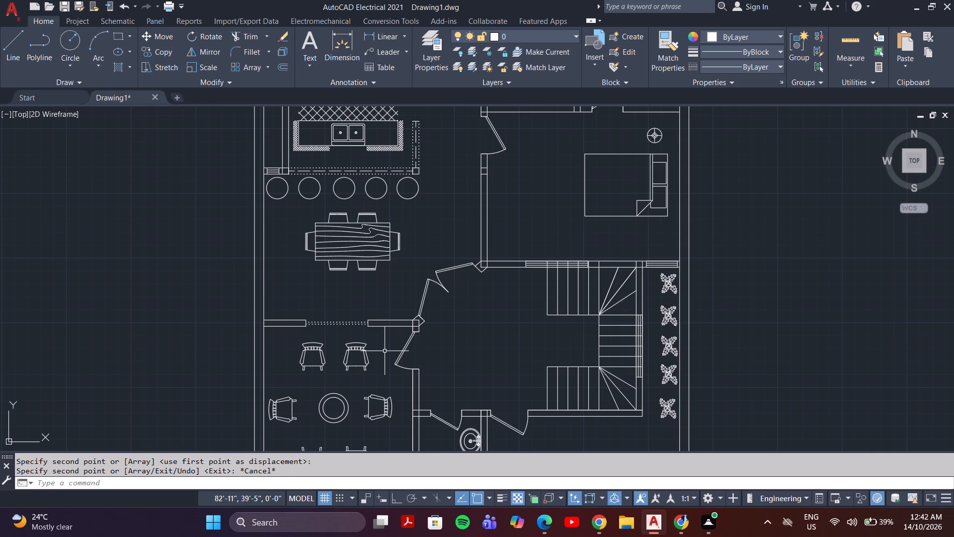
click(116, 37)
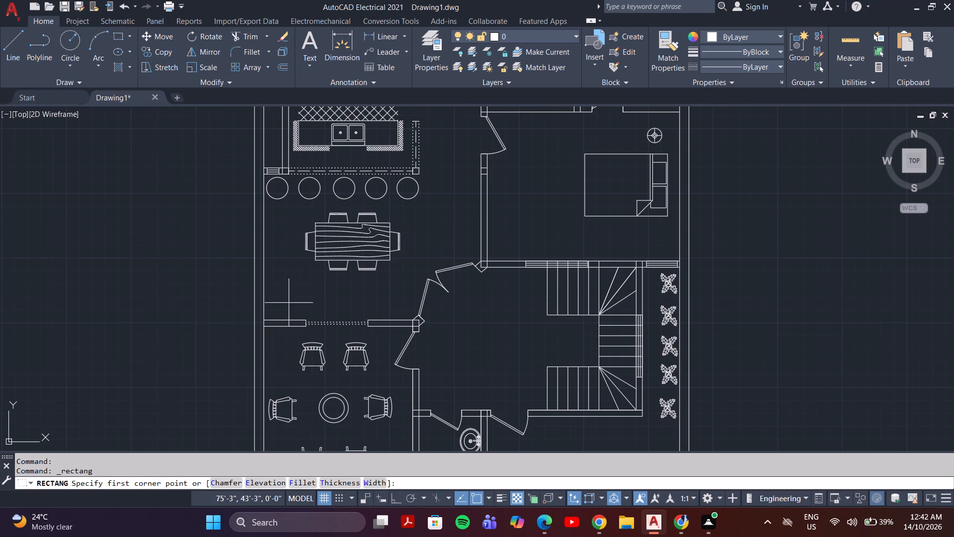
click(289, 303)
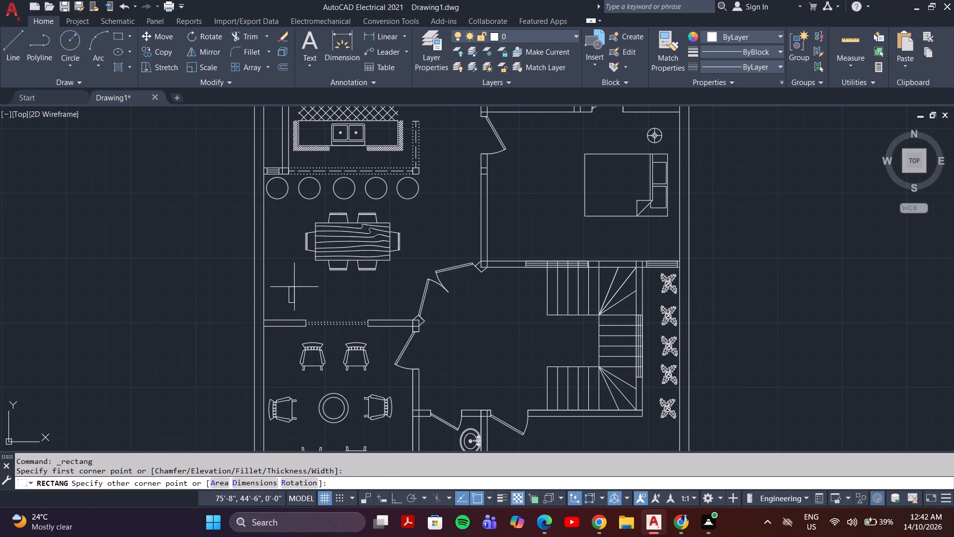
key(Escape)
key(space)
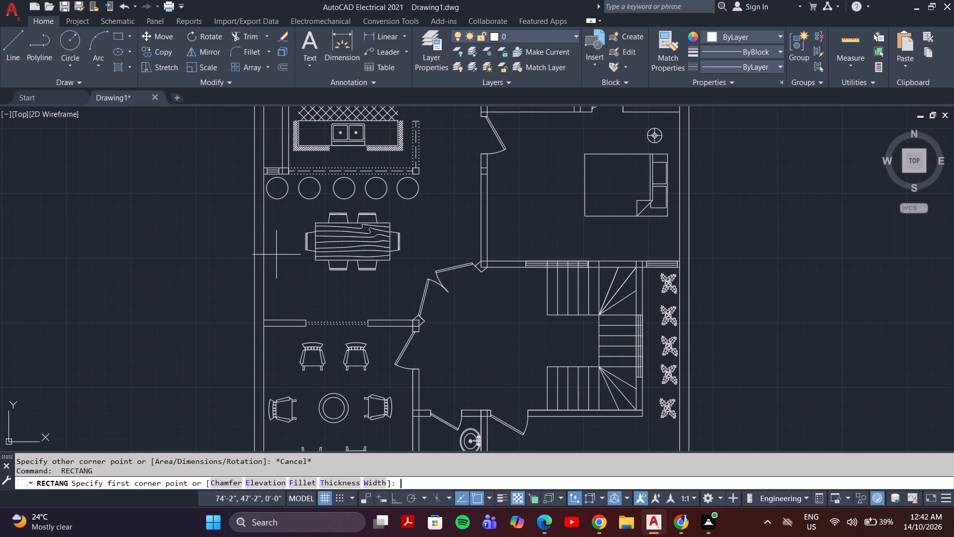
click(280, 291)
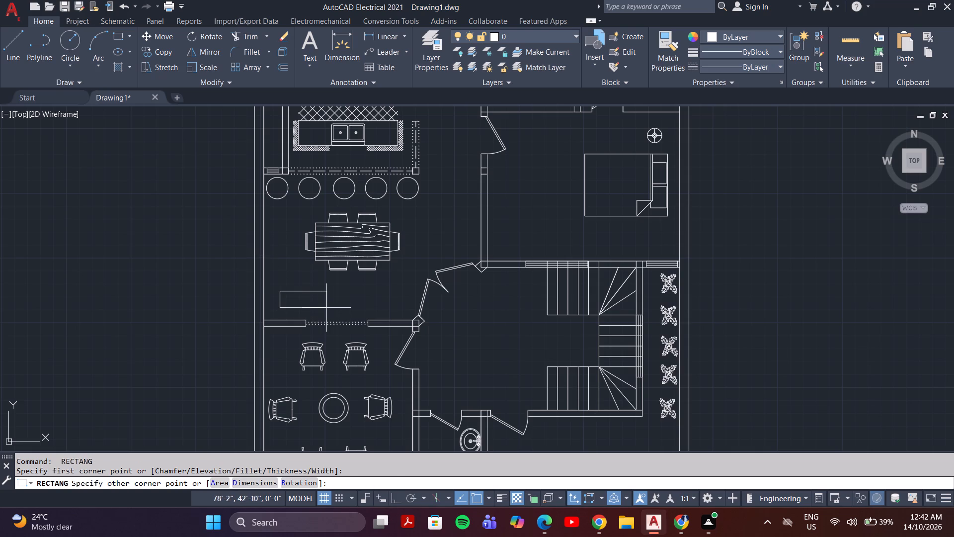
click(330, 310)
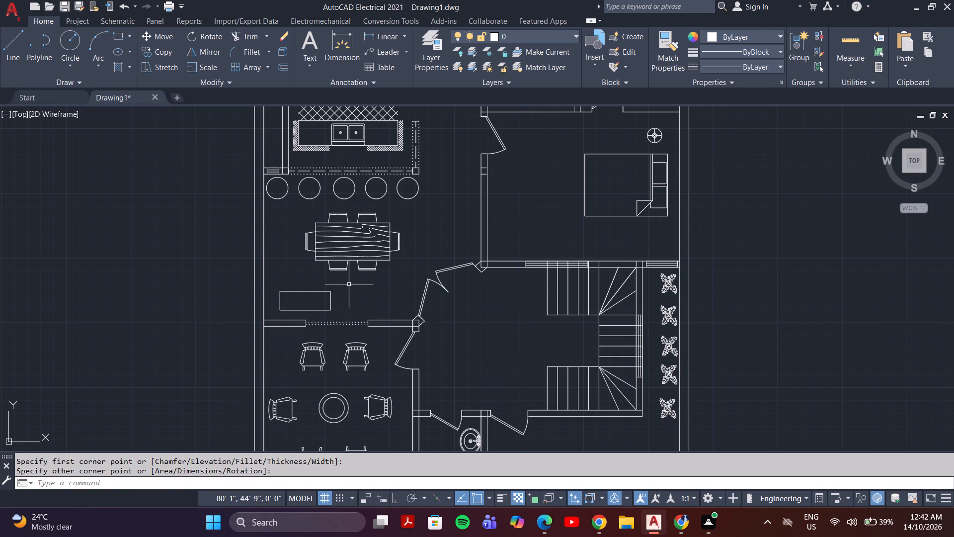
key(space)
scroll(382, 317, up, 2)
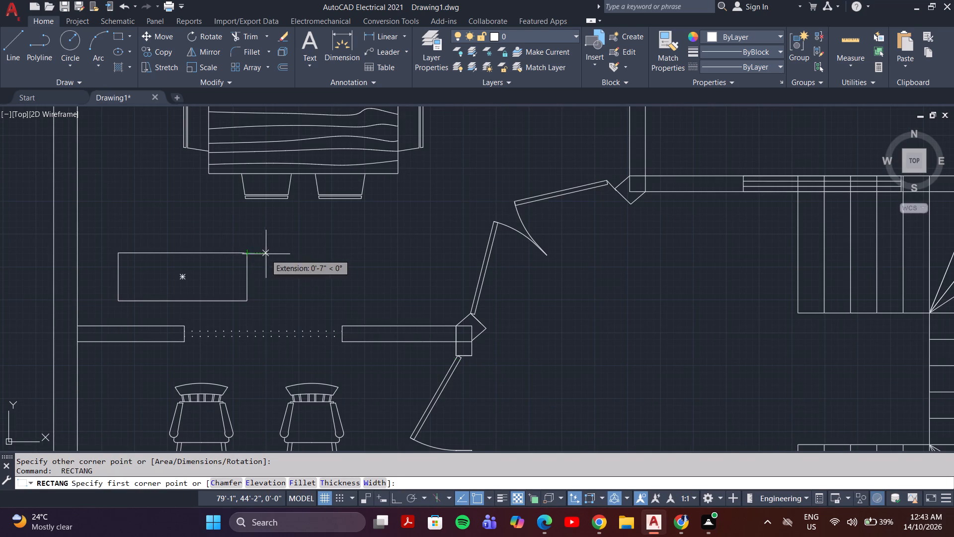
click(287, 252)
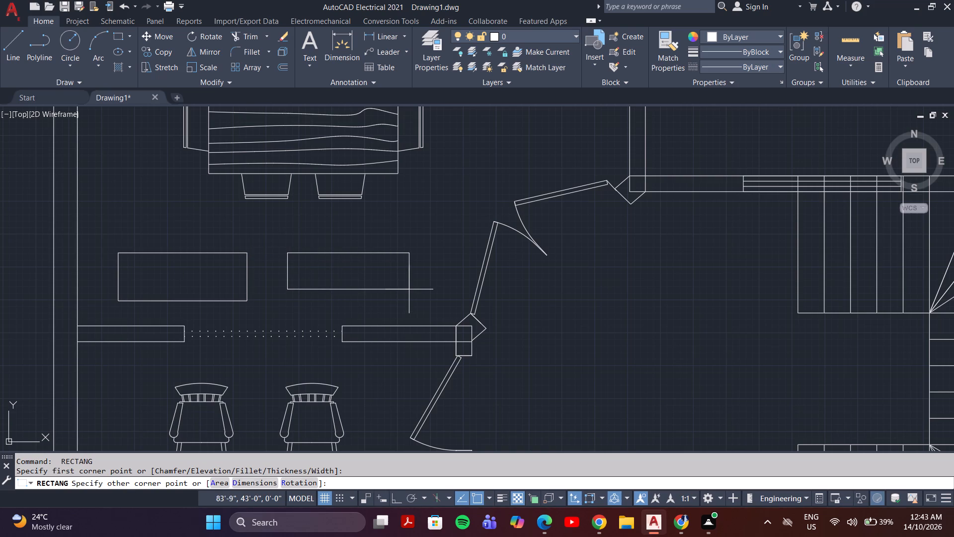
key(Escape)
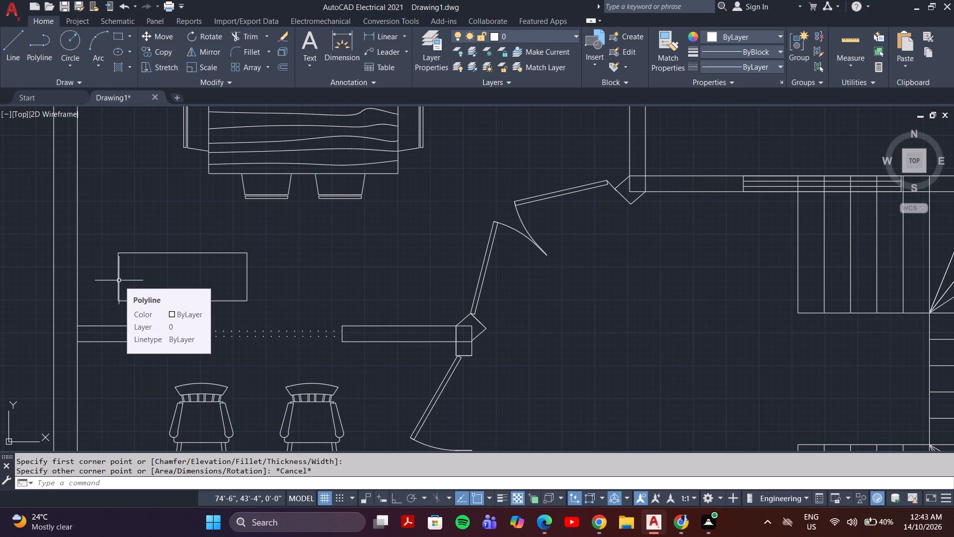
Draw a vertical line joining the midpoints of the new rectangle's two long sides, splitting it in half.
key(l)
key(Return)
click(183, 253)
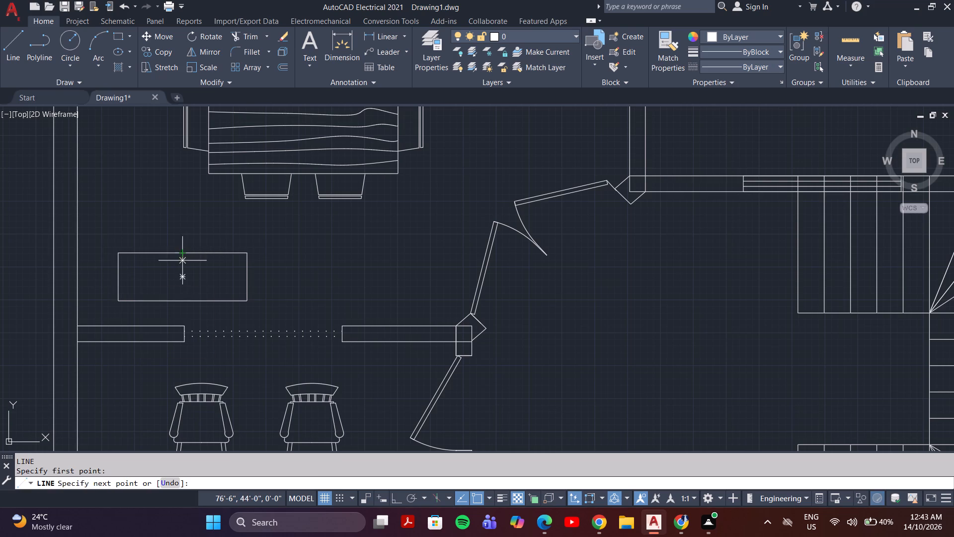
click(182, 300)
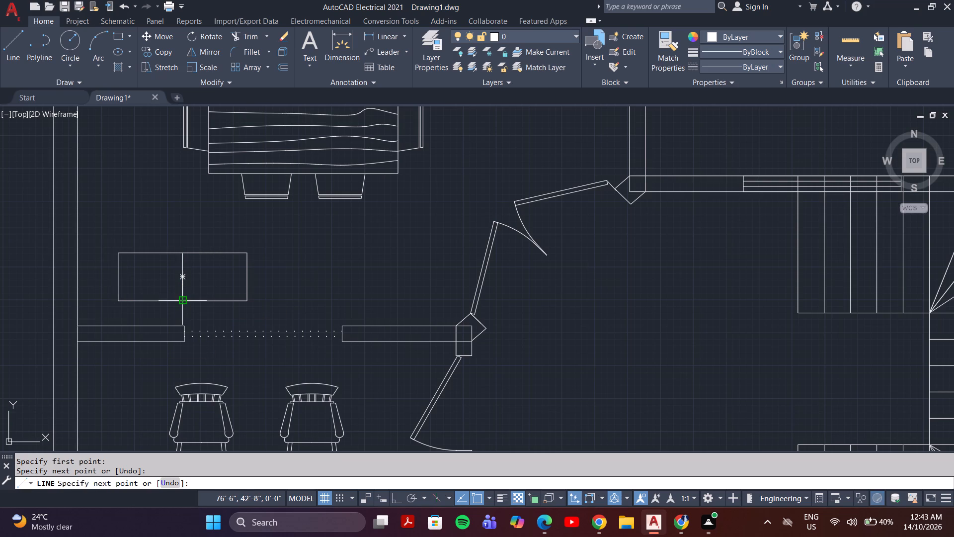
key(Escape)
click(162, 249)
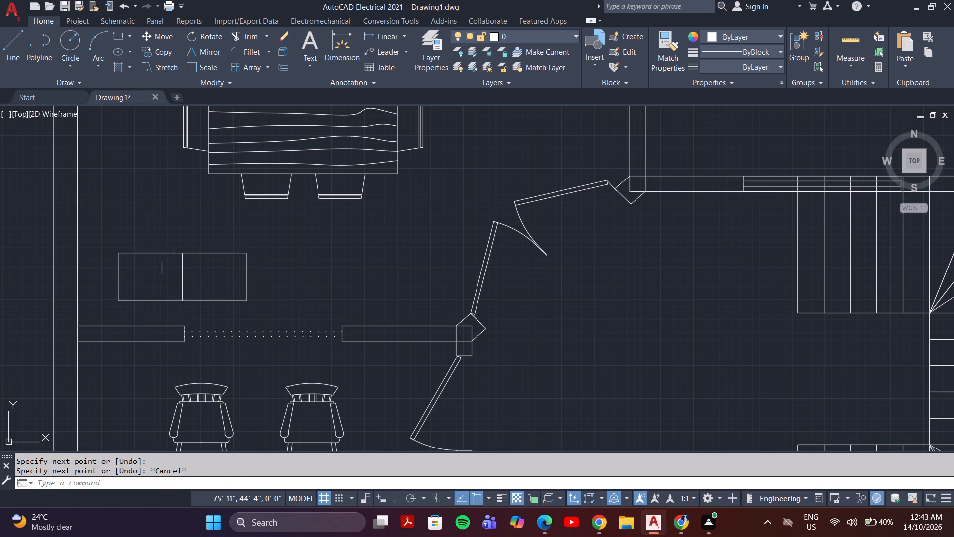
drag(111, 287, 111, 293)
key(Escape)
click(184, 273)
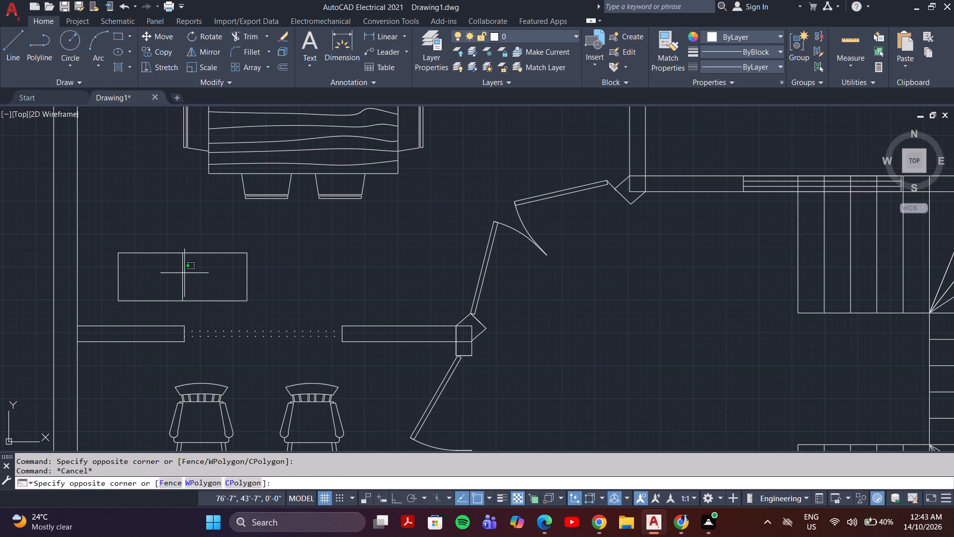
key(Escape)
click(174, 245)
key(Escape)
Explode the split rectangle below the dining table into separate lines.
click(275, 229)
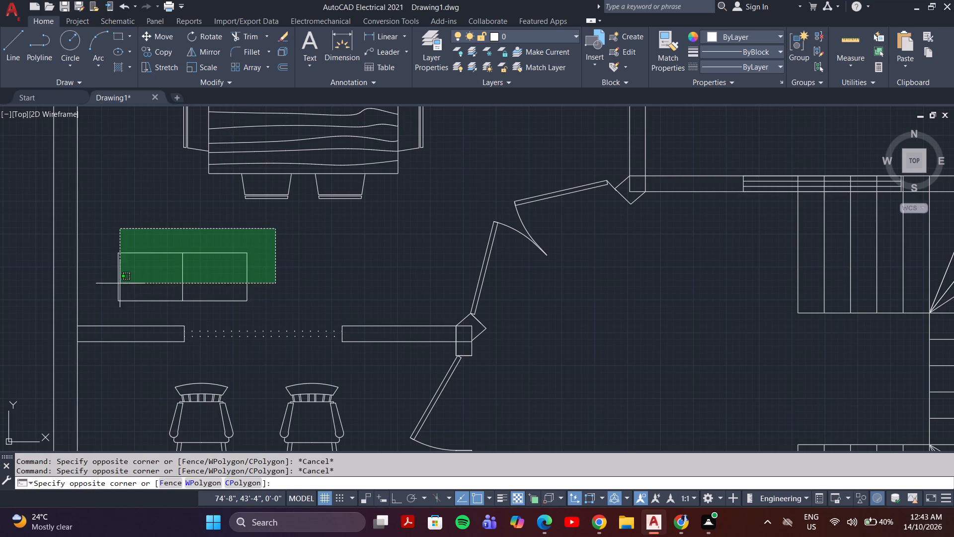
click(100, 309)
key(x)
key(Return)
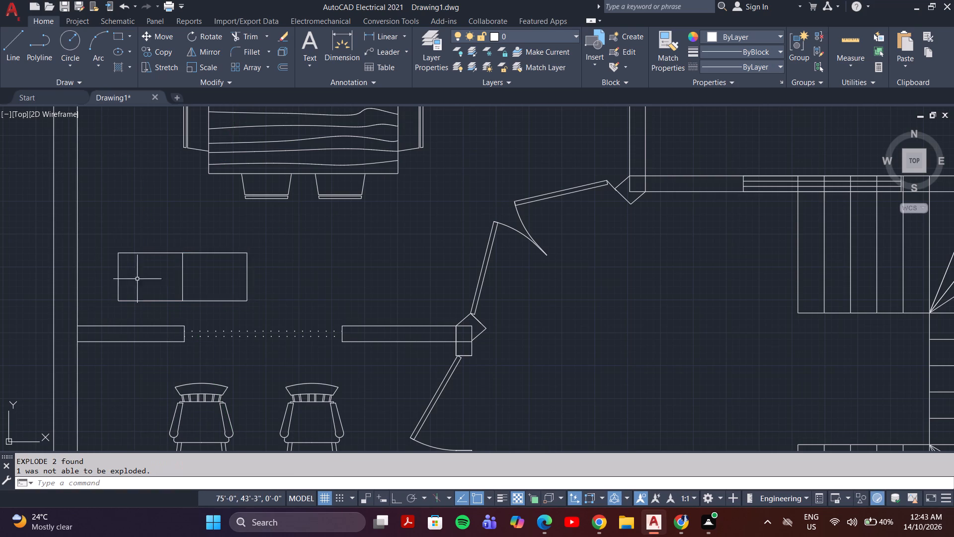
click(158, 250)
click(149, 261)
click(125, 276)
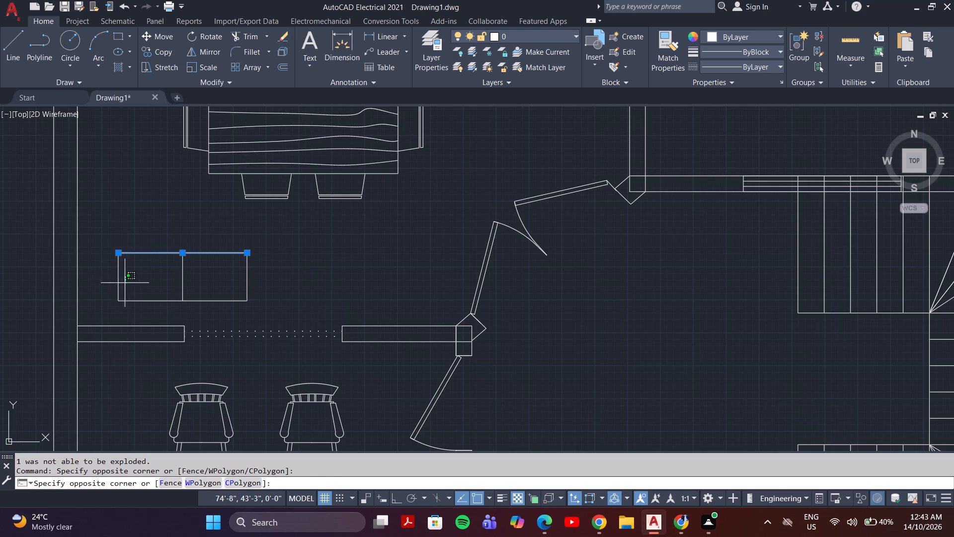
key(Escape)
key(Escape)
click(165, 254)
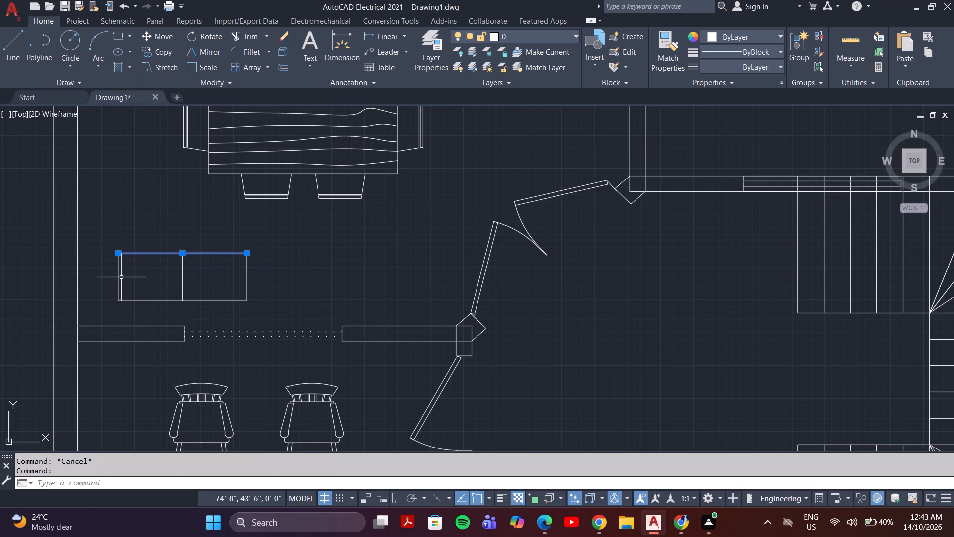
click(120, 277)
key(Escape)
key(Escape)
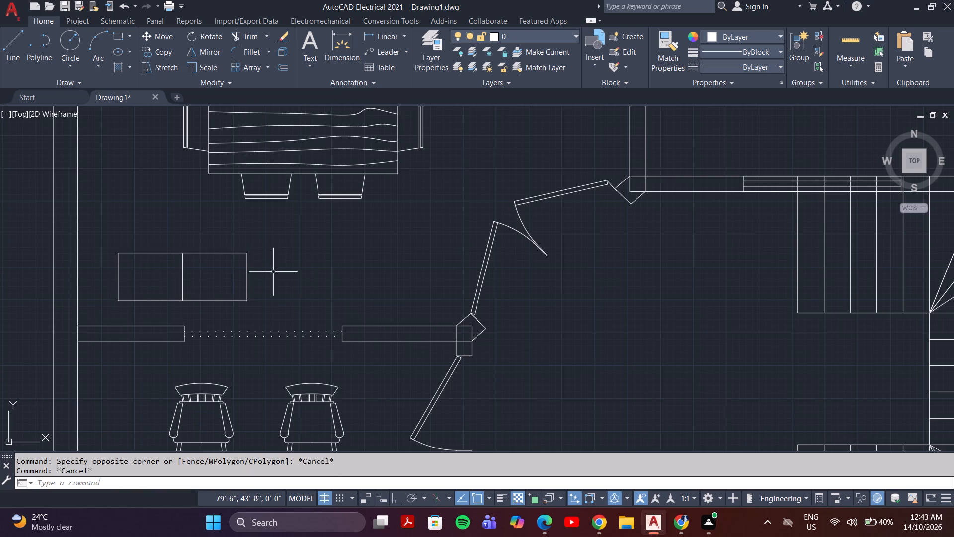
Delete the vertical dividing line inside the exploded rectangle below the dining table.
click(190, 274)
click(173, 277)
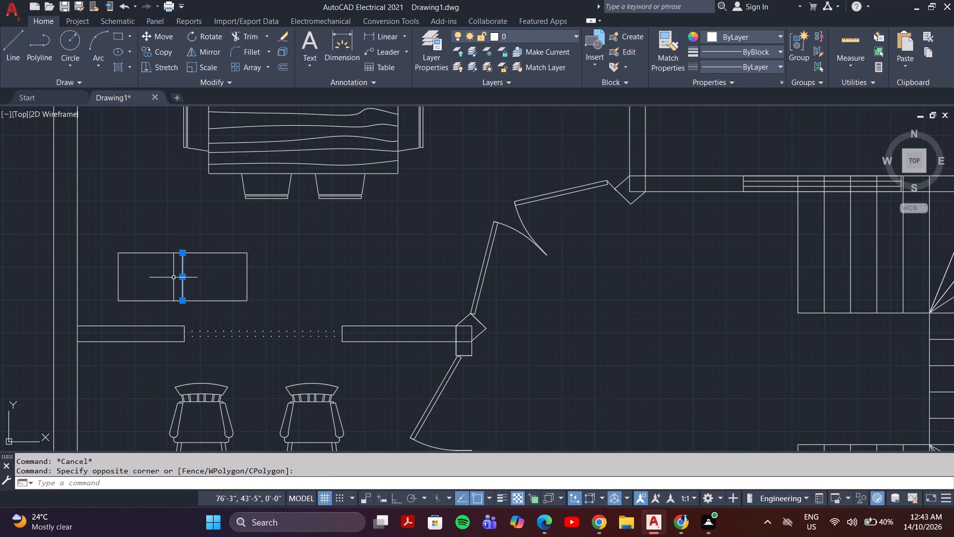
key(Delete)
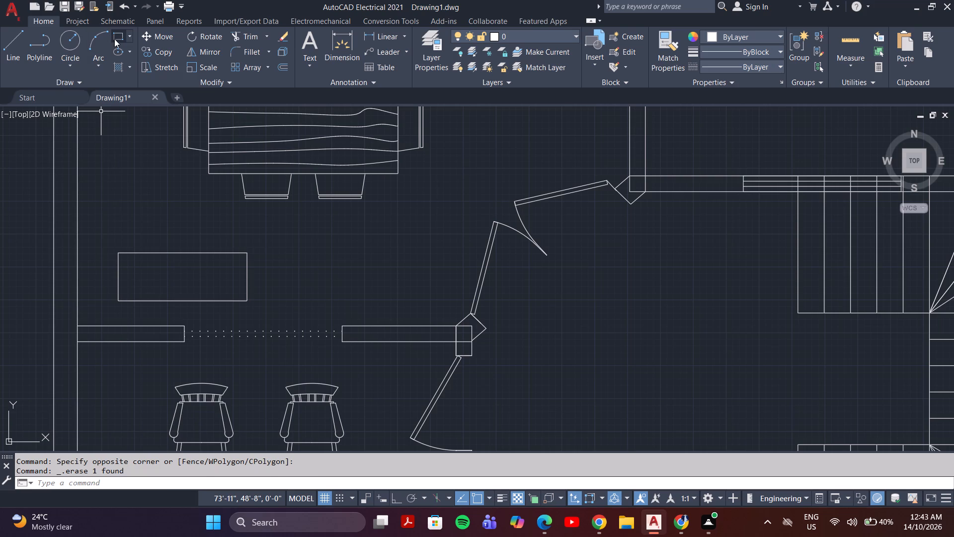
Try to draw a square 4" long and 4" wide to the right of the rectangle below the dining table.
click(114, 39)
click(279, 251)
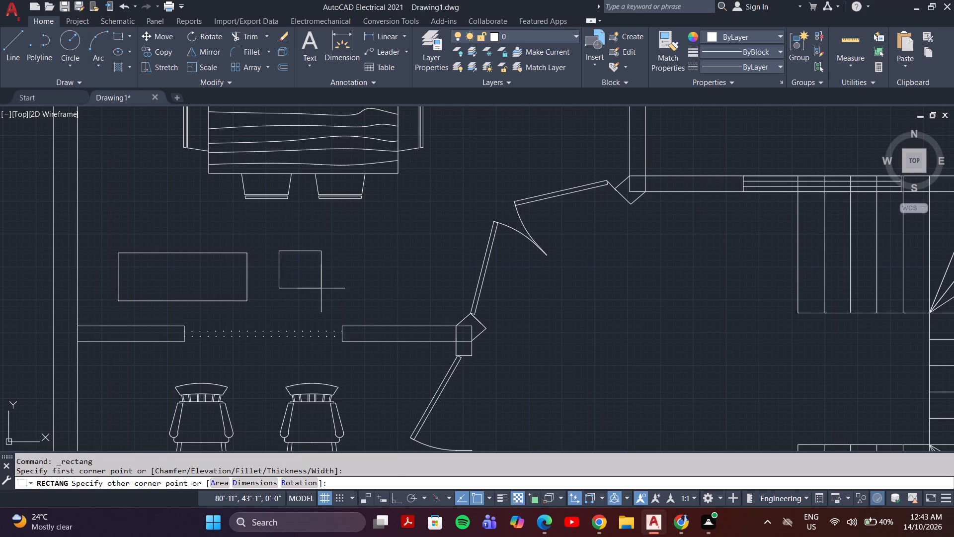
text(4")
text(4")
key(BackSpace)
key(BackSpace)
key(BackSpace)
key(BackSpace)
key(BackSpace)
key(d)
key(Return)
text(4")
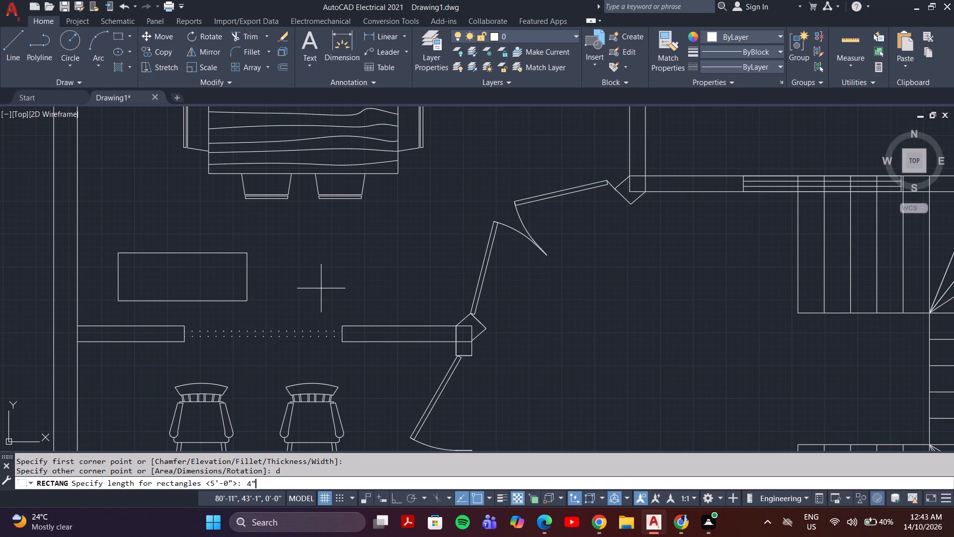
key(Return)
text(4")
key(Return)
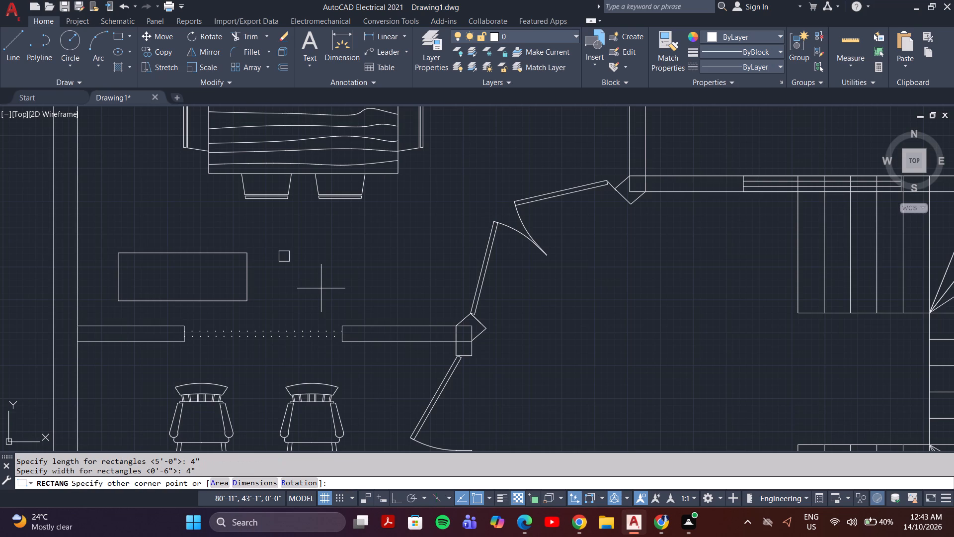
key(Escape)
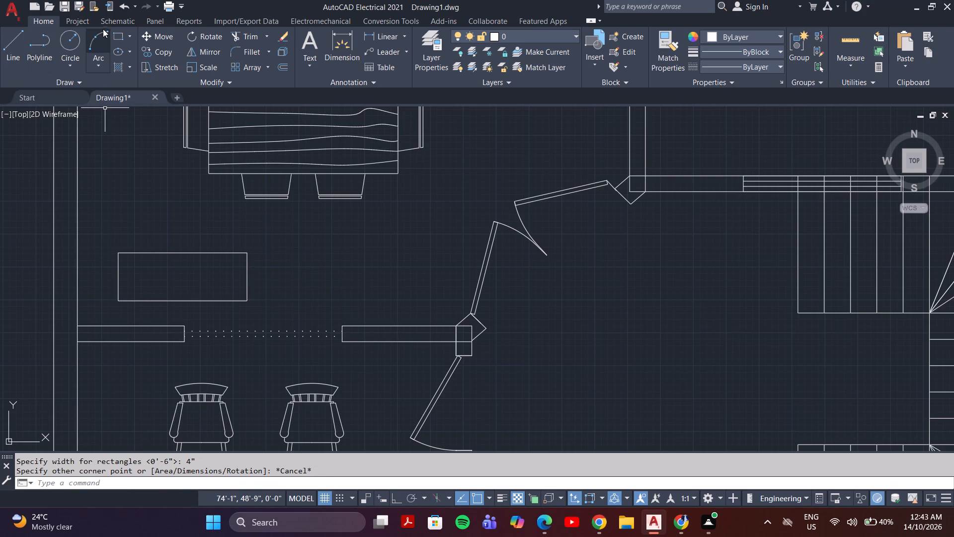
Draw a square about 1'-6" wide to the right of the long rectangle, level with its upper edge.
click(116, 36)
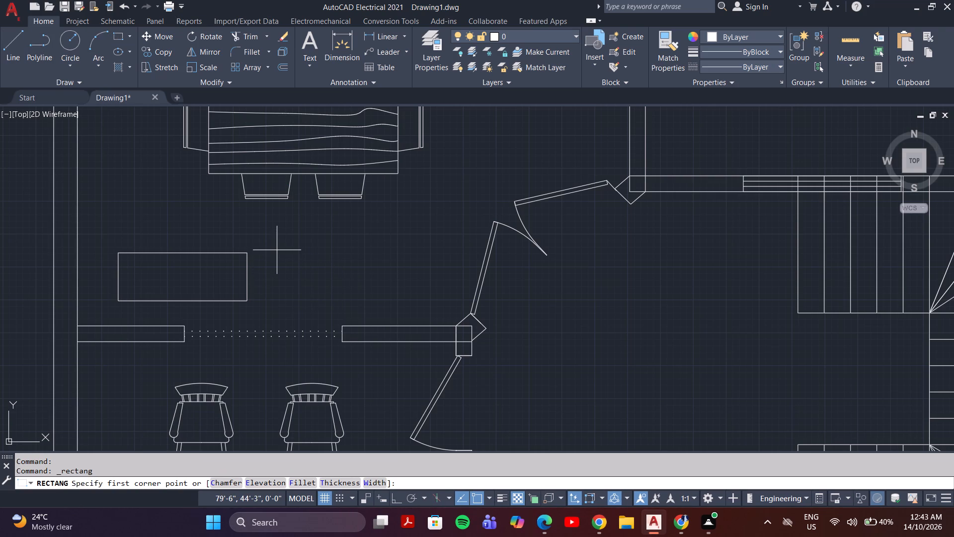
click(278, 253)
click(323, 298)
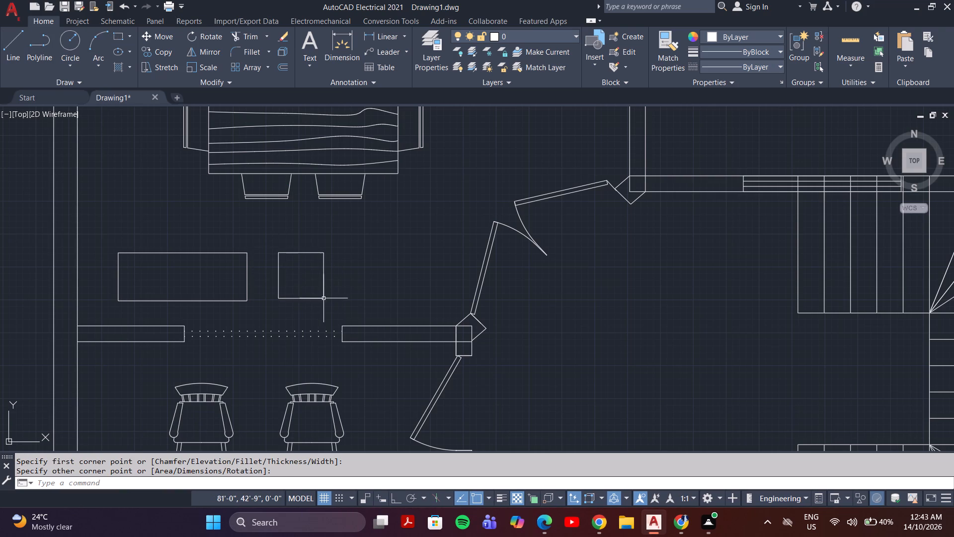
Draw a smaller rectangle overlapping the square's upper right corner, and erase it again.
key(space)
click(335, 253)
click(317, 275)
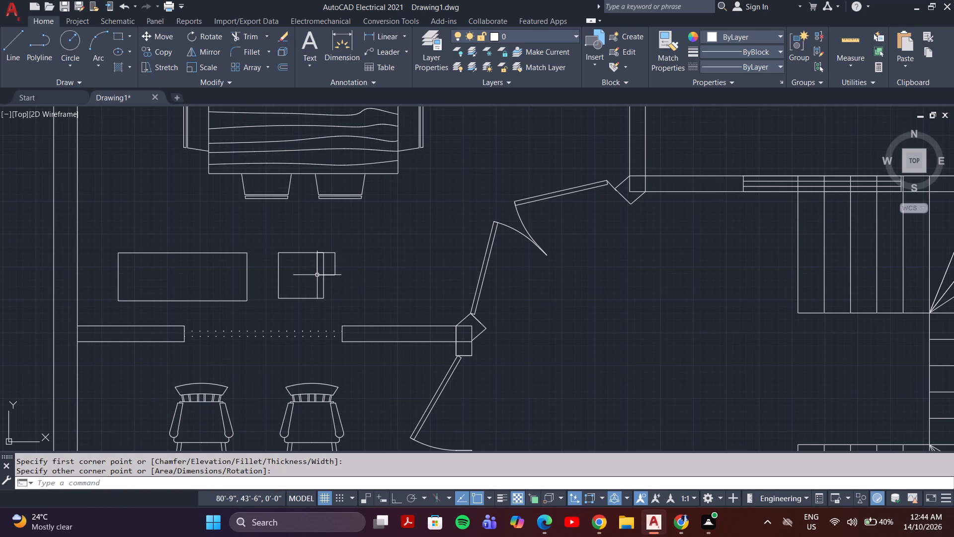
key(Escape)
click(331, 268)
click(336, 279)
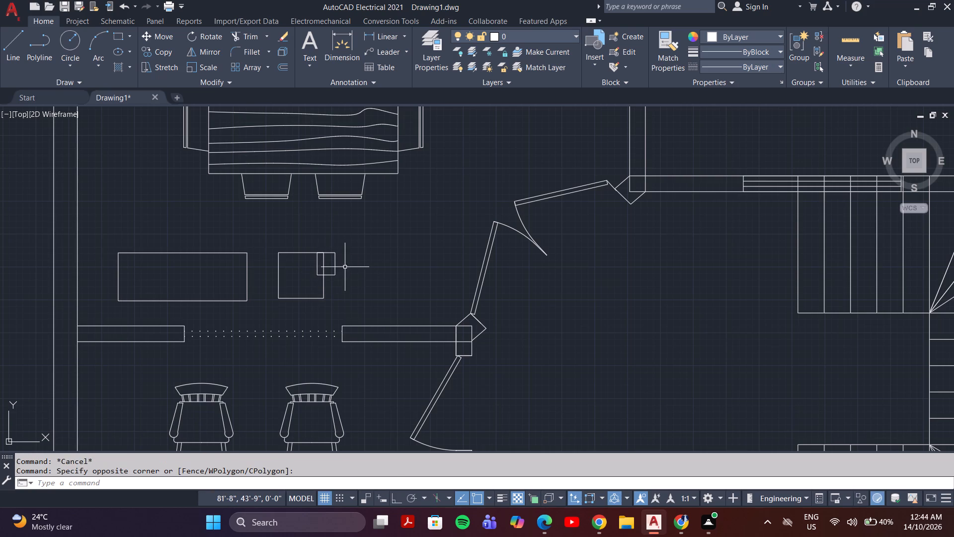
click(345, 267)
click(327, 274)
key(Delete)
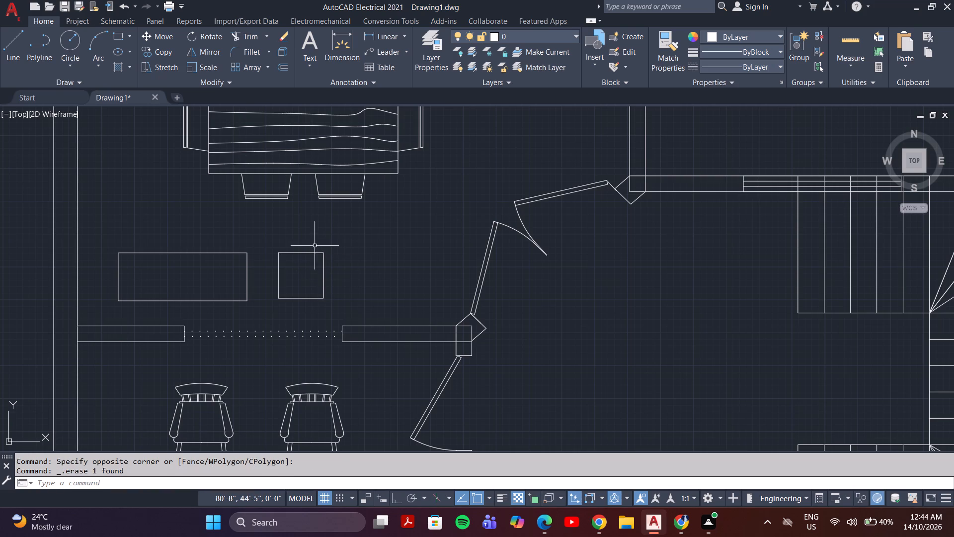
Copy the square about 2'-6" to the right, toward the double door, using its lower right corner as base point.
click(315, 246)
click(286, 283)
text(co)
key(Return)
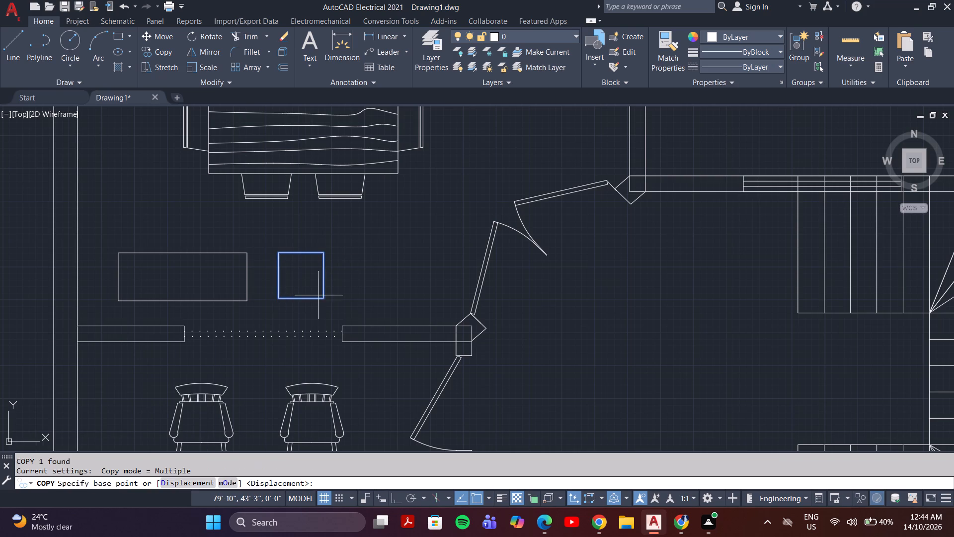
click(324, 299)
click(403, 300)
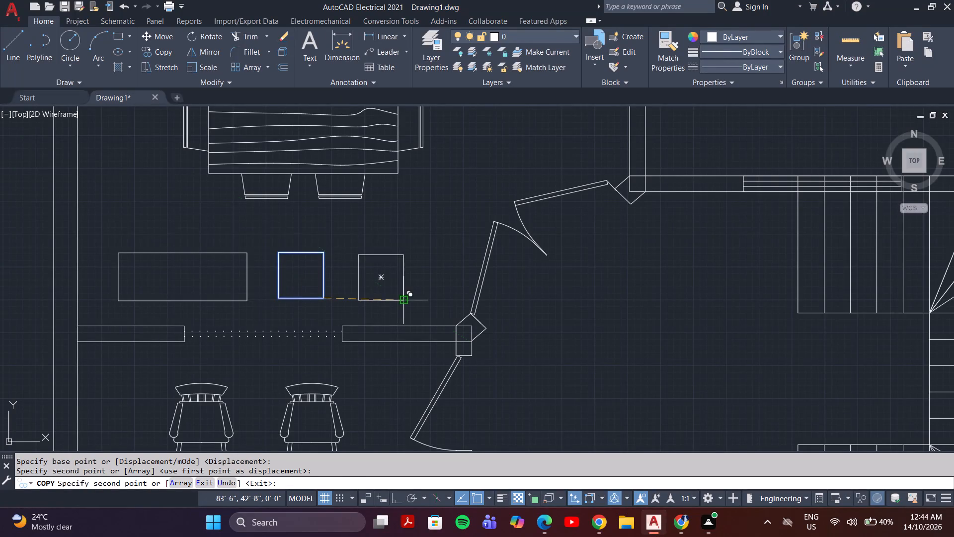
key(Escape)
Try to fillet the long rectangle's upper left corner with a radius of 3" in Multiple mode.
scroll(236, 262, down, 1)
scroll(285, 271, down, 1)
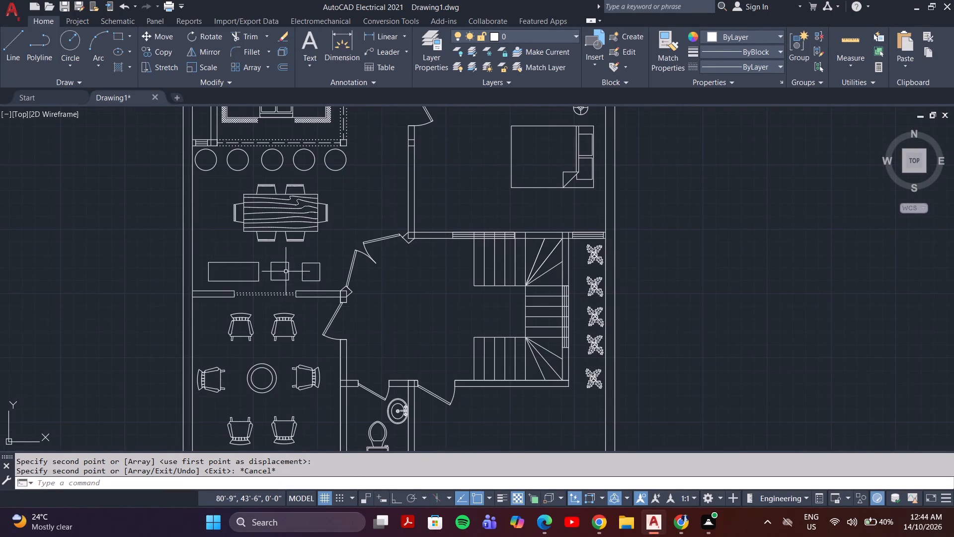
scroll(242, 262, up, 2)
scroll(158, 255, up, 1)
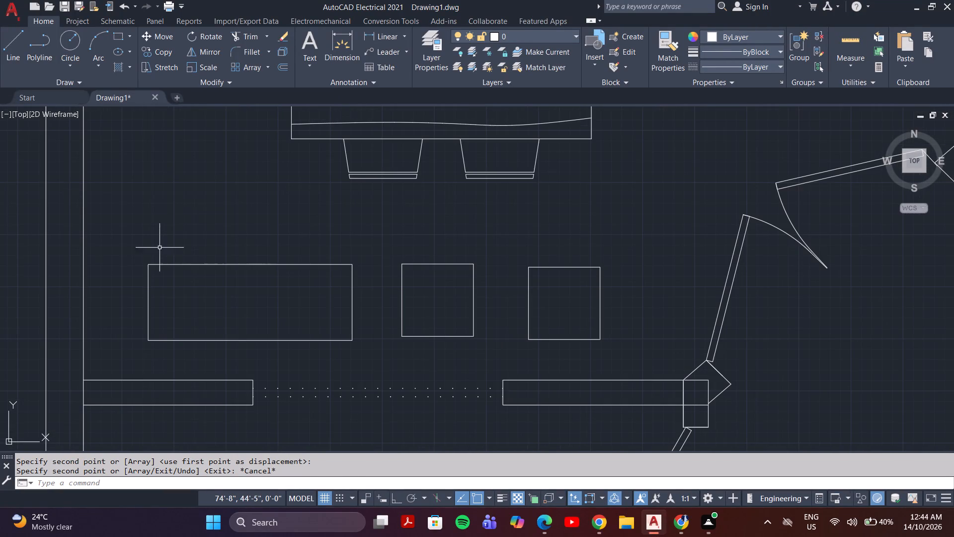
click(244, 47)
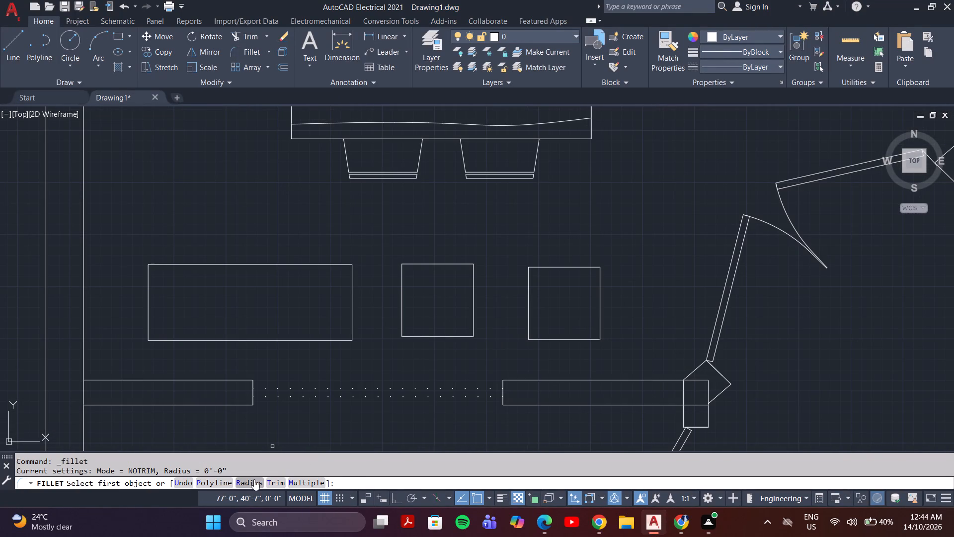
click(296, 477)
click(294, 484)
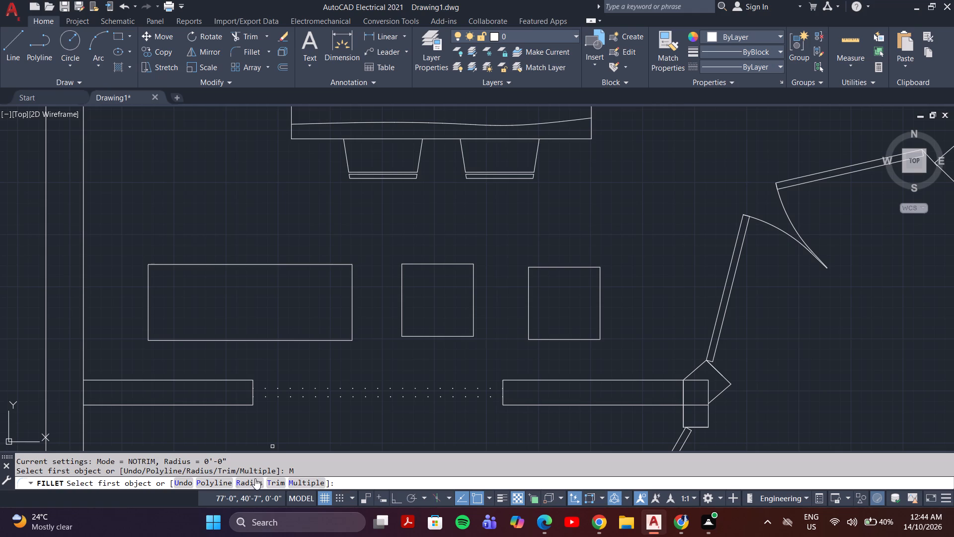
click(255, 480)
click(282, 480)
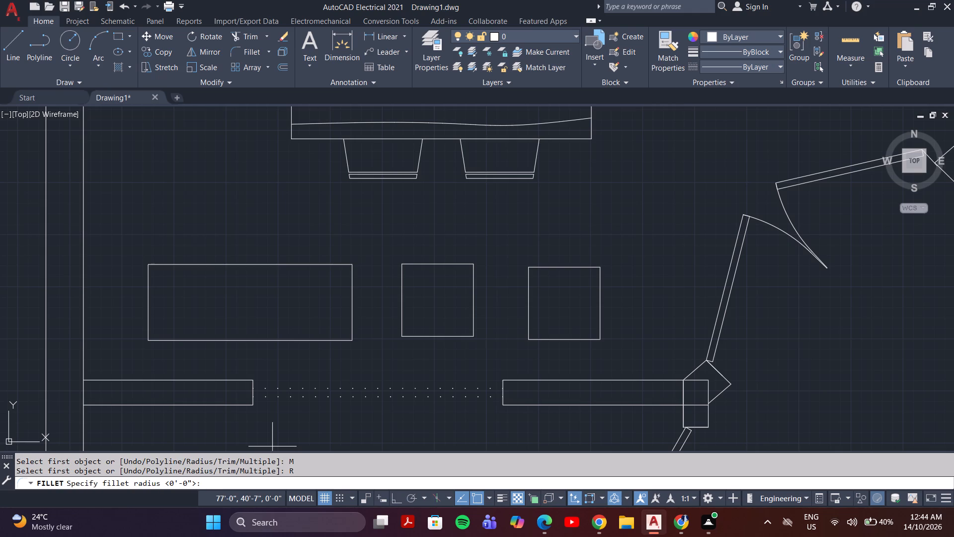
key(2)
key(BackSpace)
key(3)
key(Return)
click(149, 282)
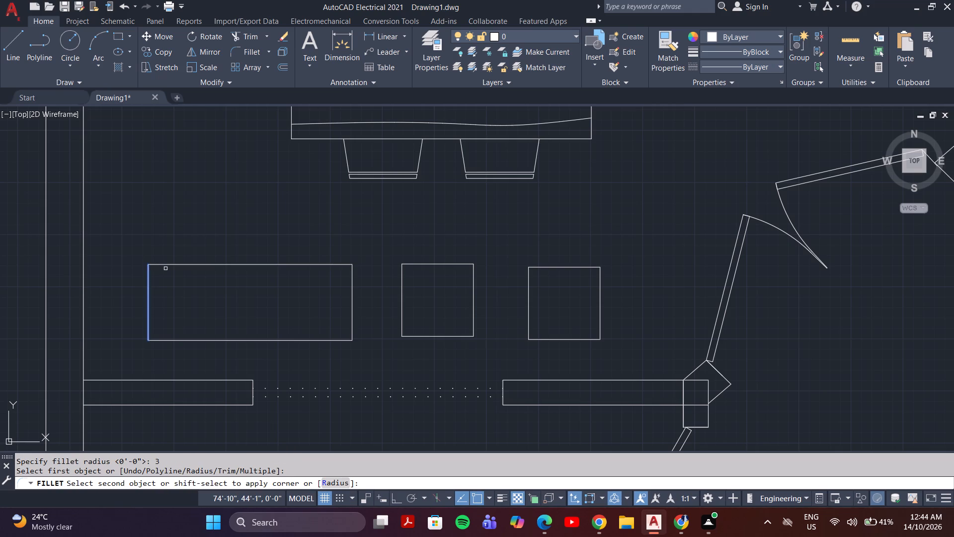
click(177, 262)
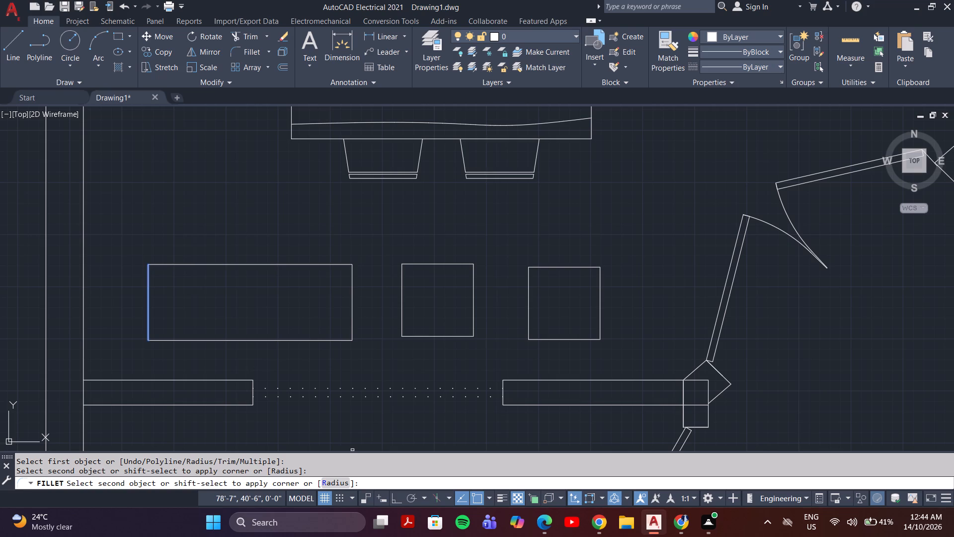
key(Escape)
Fillet all four corners of the long rectangle with a radius of 5", using Multiple mode.
key(space)
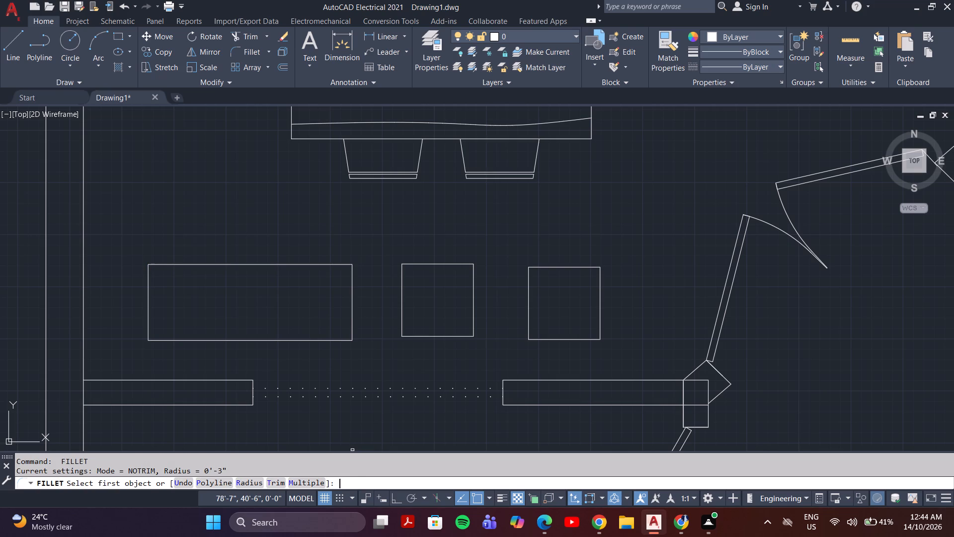
key(5)
key(Return)
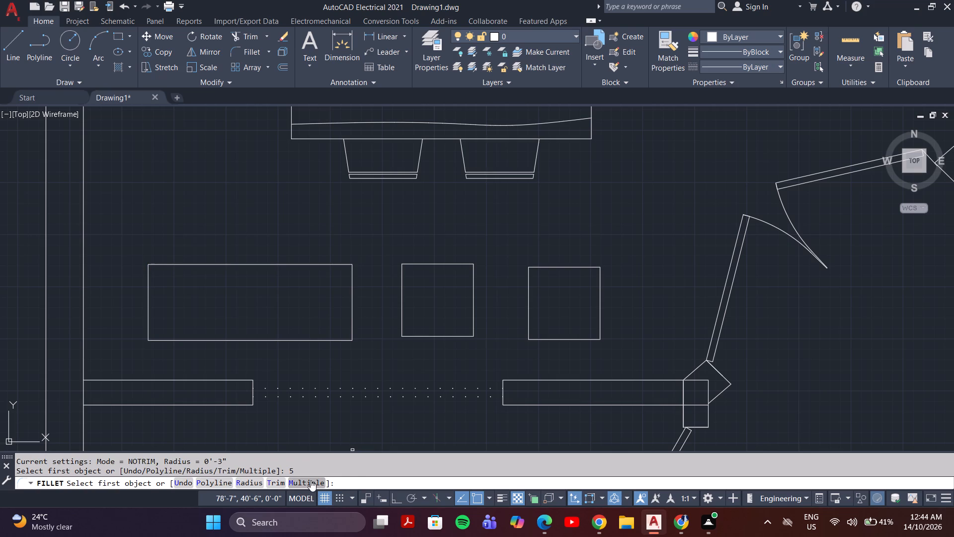
click(311, 480)
click(247, 481)
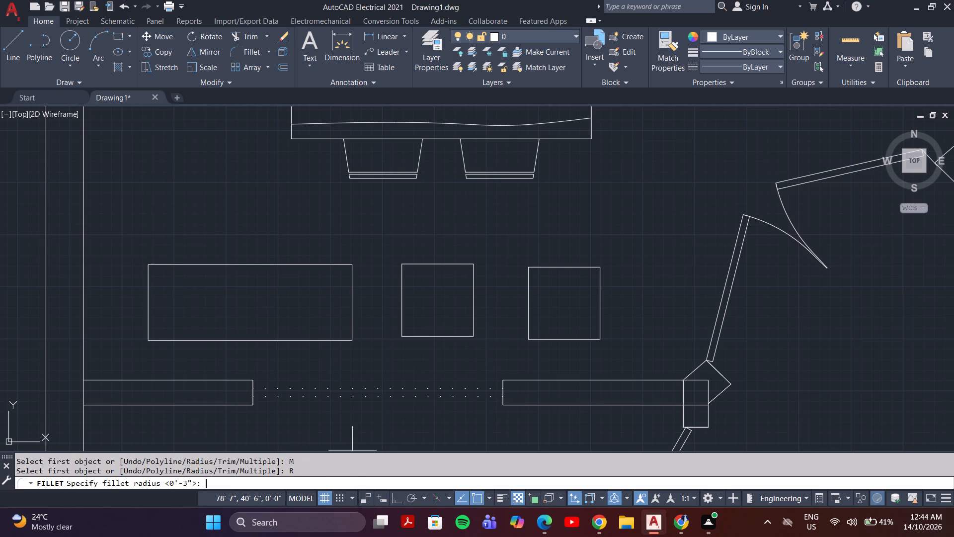
key(5)
key(Return)
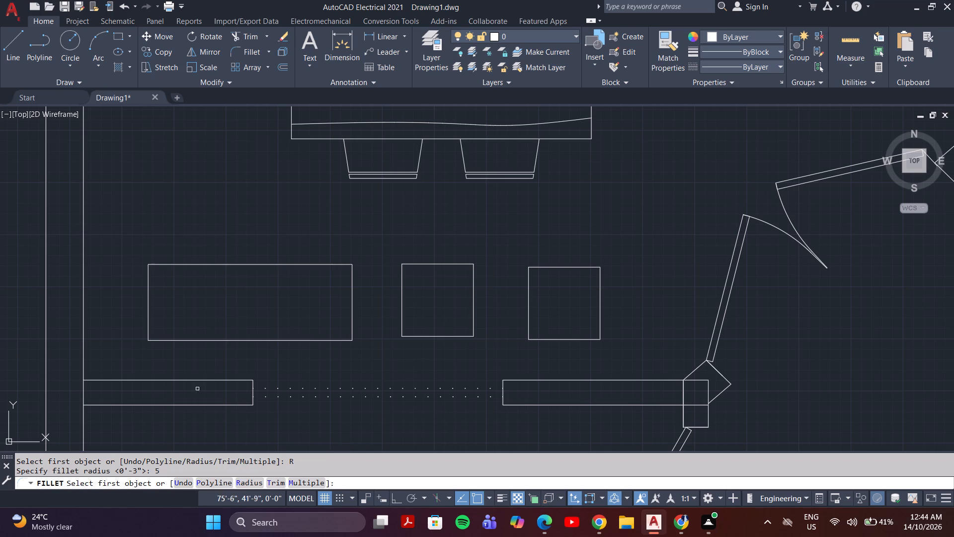
click(146, 285)
click(174, 265)
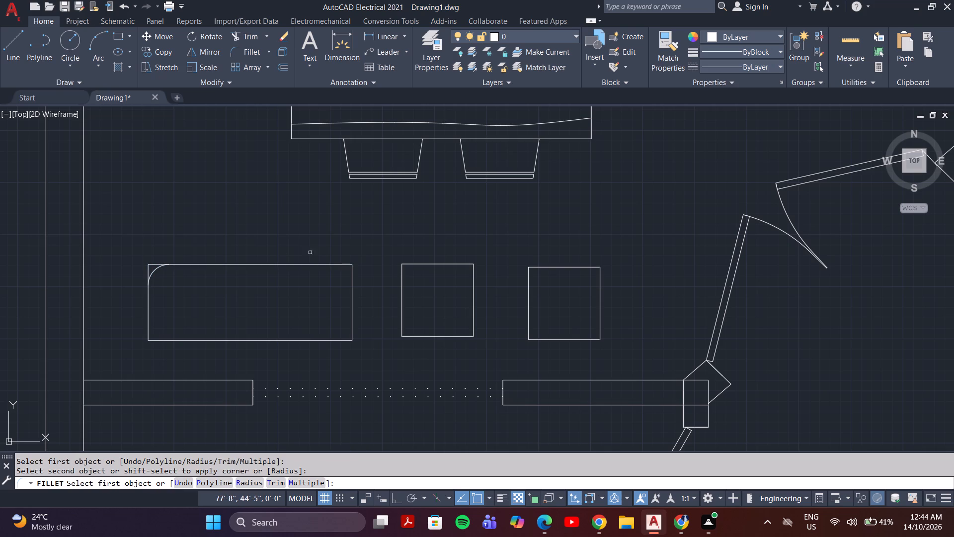
click(334, 264)
click(353, 290)
click(341, 342)
click(353, 319)
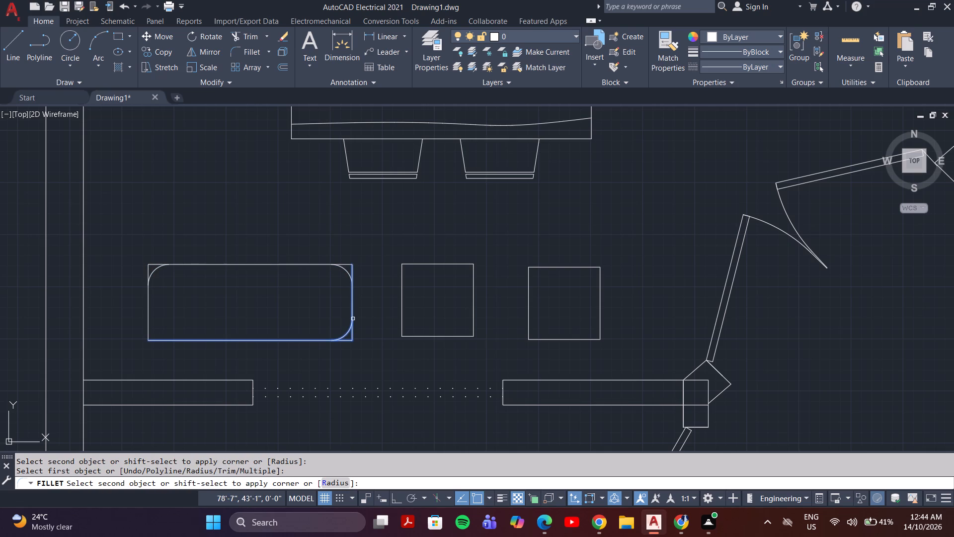
click(161, 340)
click(149, 323)
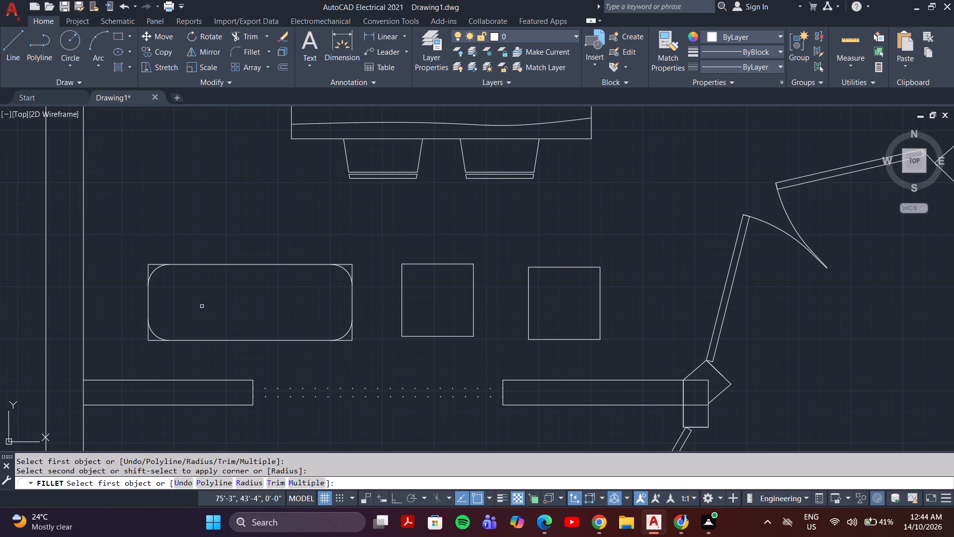
Fillet all four corners of the middle square, beside the long rounded rectangle, with the same 5" radius.
click(401, 274)
click(415, 266)
click(420, 264)
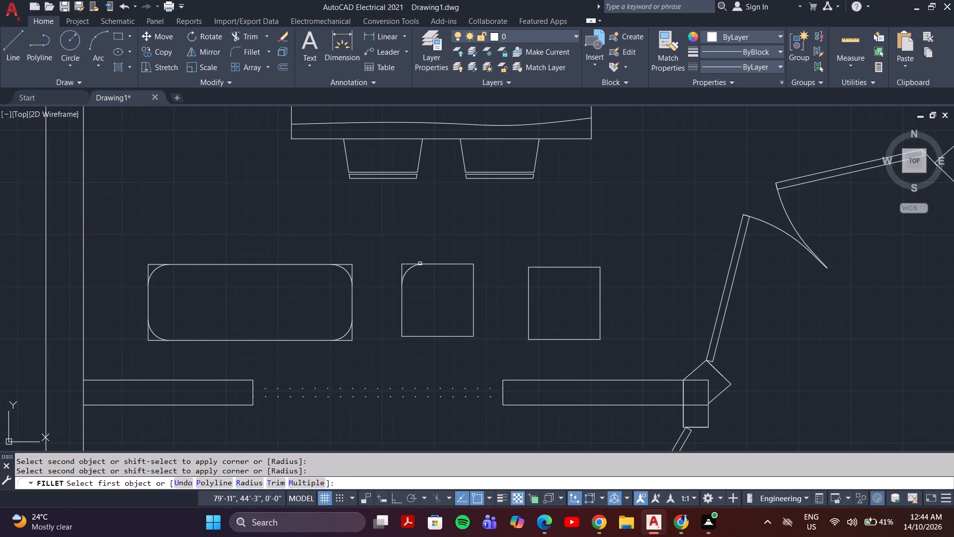
click(458, 265)
click(474, 280)
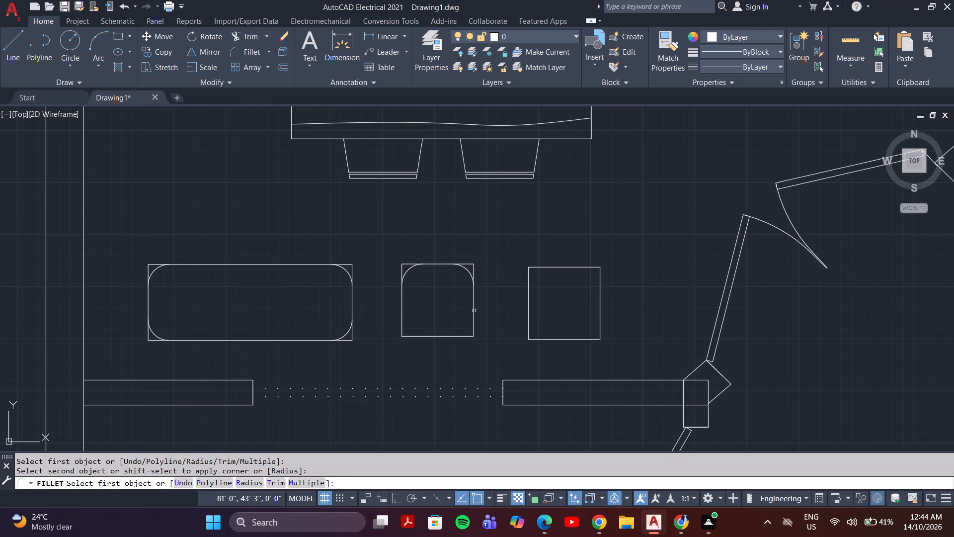
double_click(476, 317)
click(474, 318)
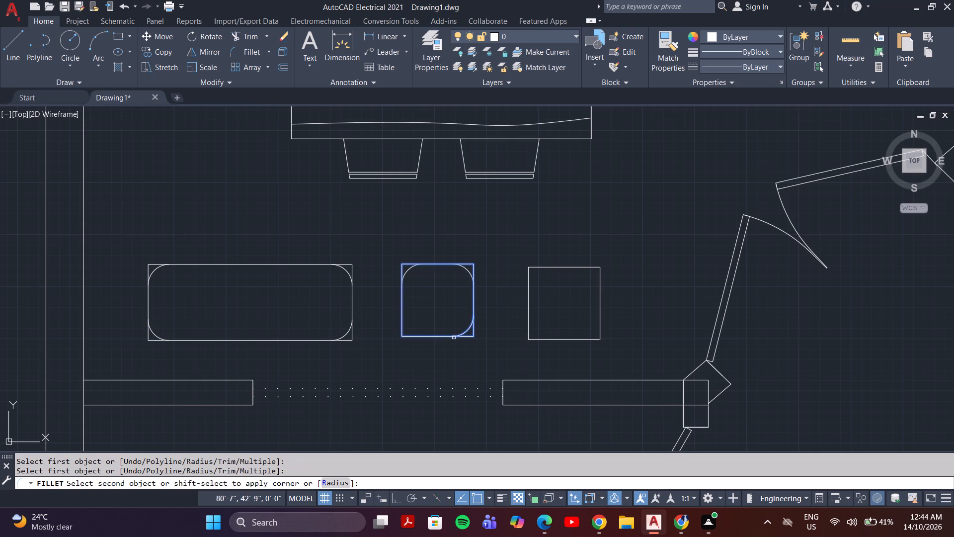
click(454, 338)
click(414, 336)
click(400, 319)
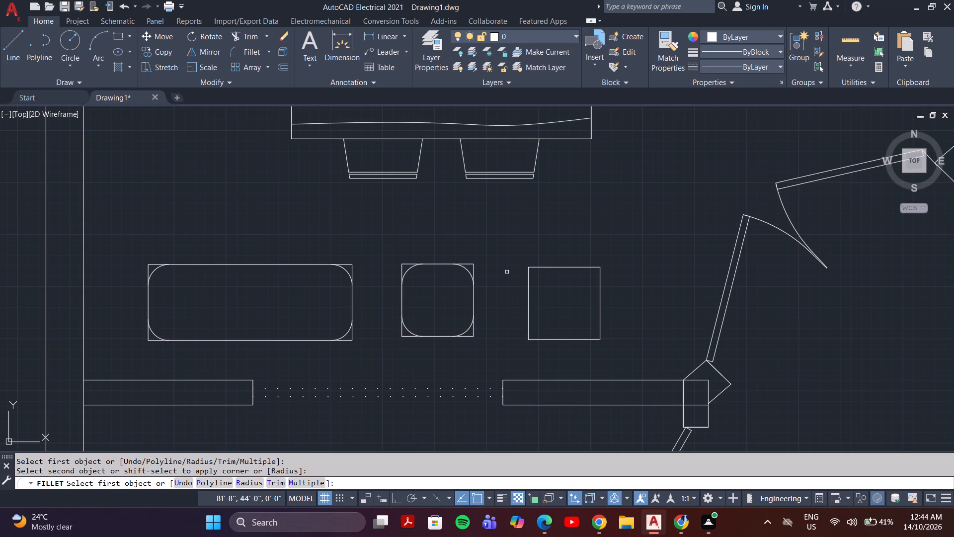
Fillet all four corners of the other square, nearest the double door, with the same 5" radius.
click(539, 269)
click(539, 268)
click(526, 294)
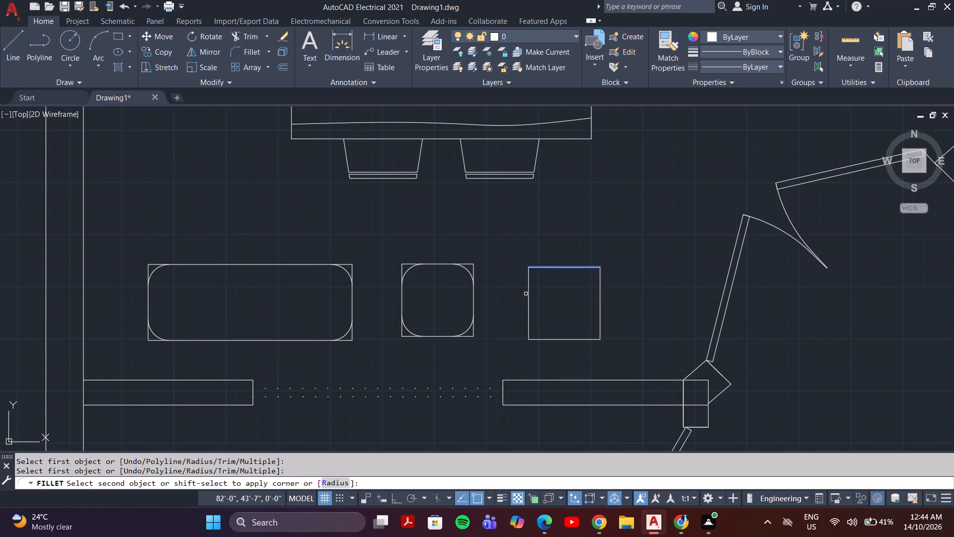
click(528, 310)
click(529, 327)
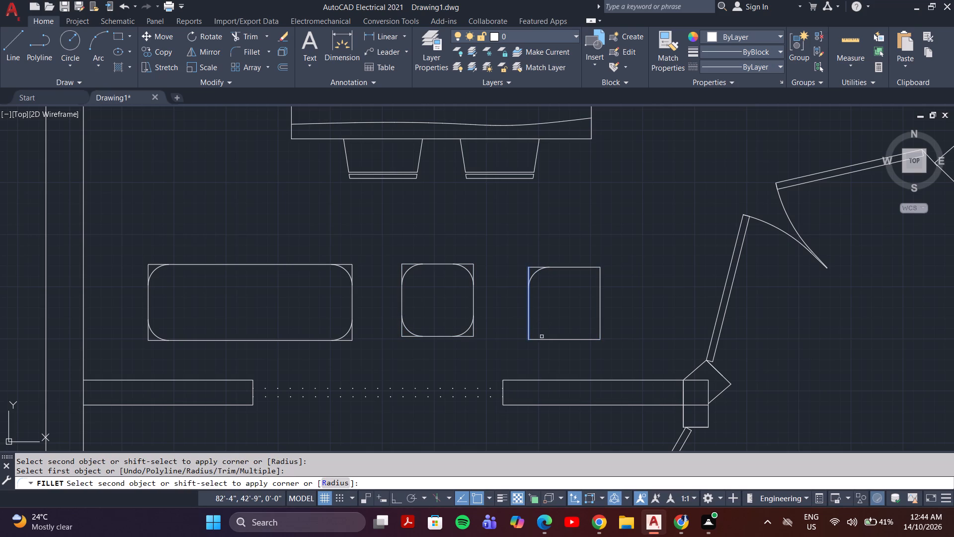
click(546, 341)
click(582, 342)
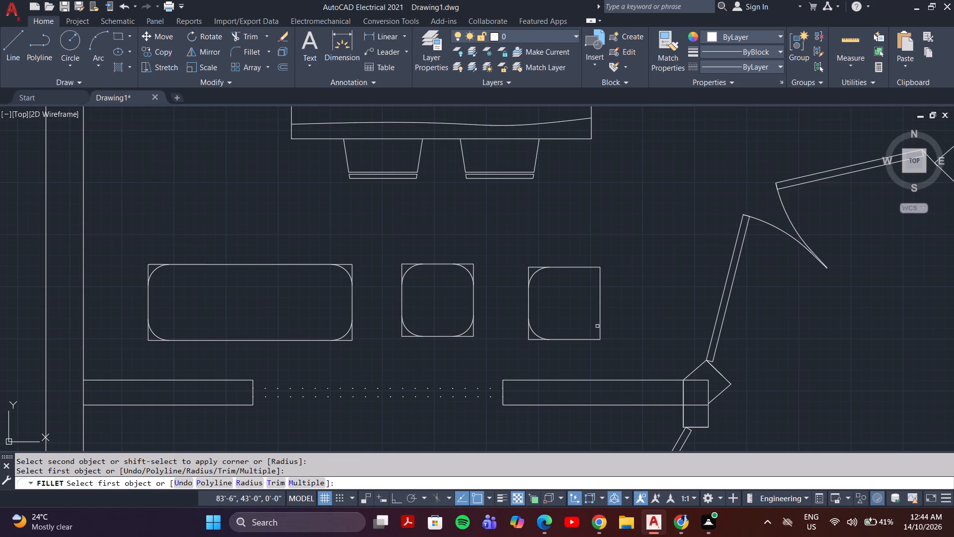
click(598, 326)
click(583, 339)
click(599, 322)
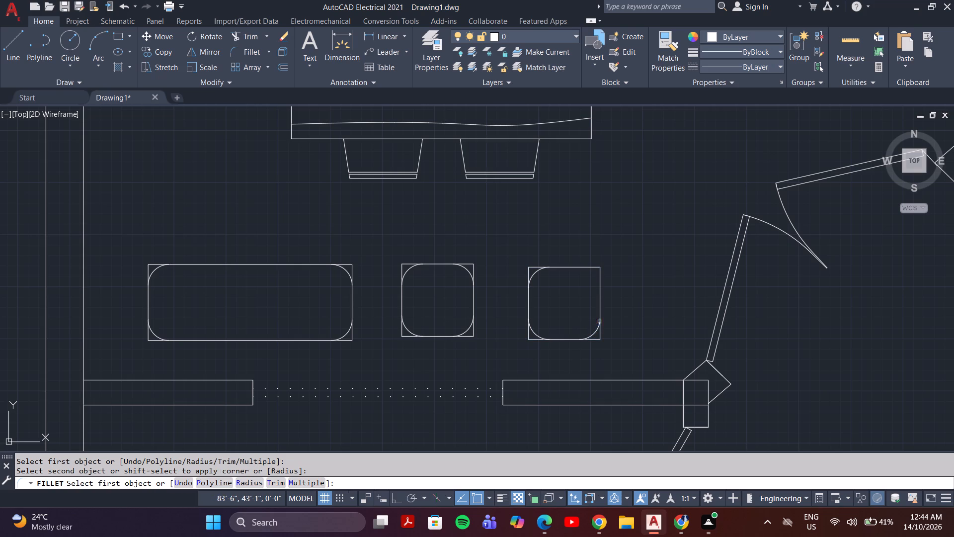
click(583, 269)
click(602, 286)
scroll(599, 302, down, 1)
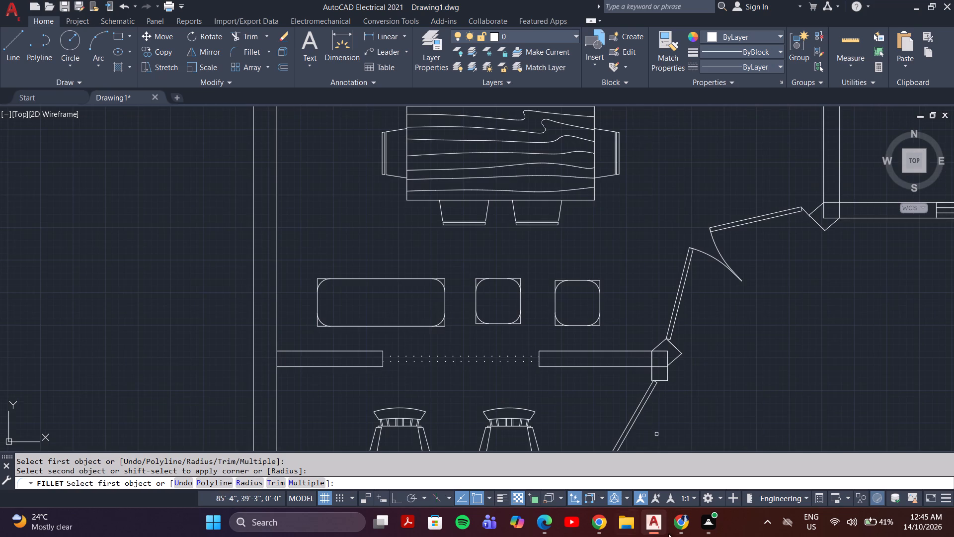
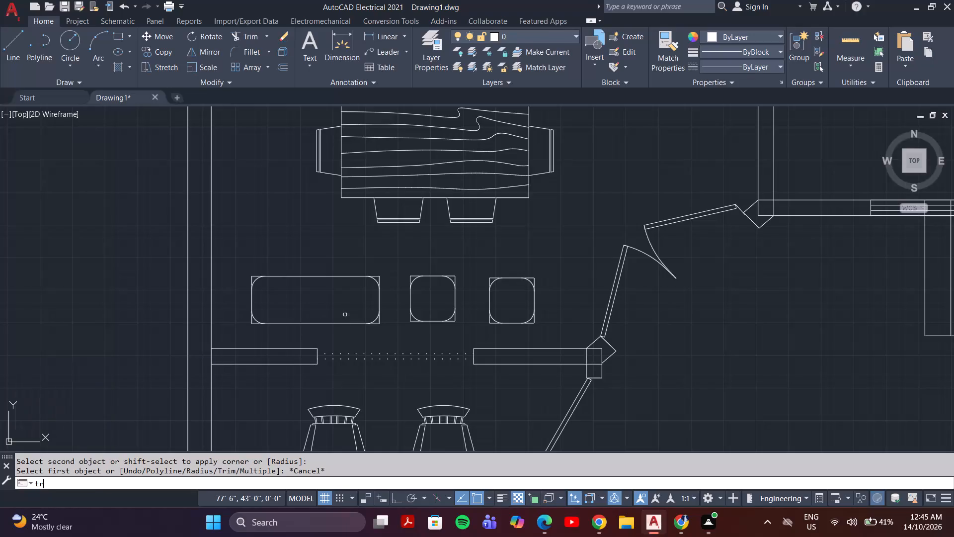
Trim away the leftover square corners outside the two fillet arcs at the left end of the long rounded rectangle.
middle_drag(303, 263, 357, 282)
scroll(298, 310, up, 4)
drag(298, 275, 395, 203)
scroll(416, 202, down, 3)
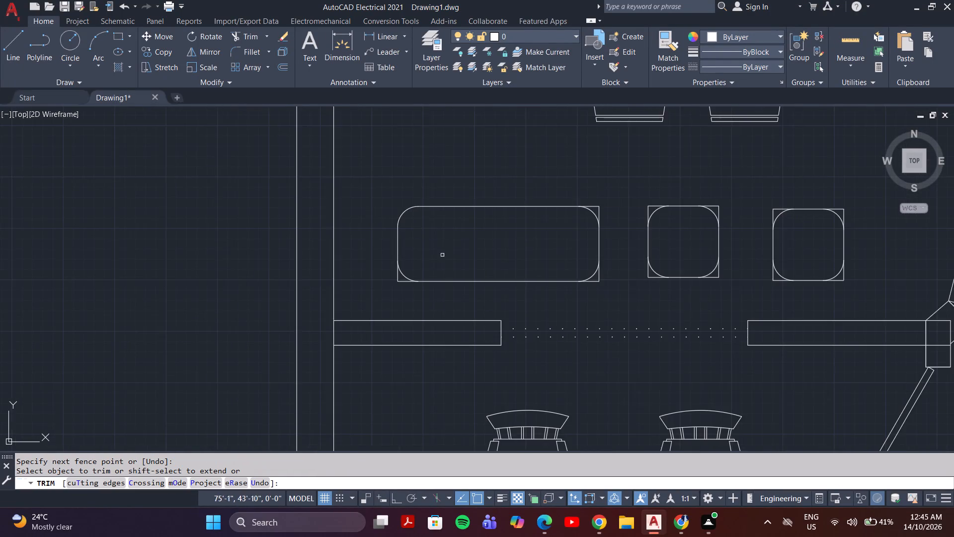
scroll(398, 292, up, 3)
drag(403, 275, 362, 212)
scroll(397, 216, down, 3)
middle_drag(486, 235, 285, 352)
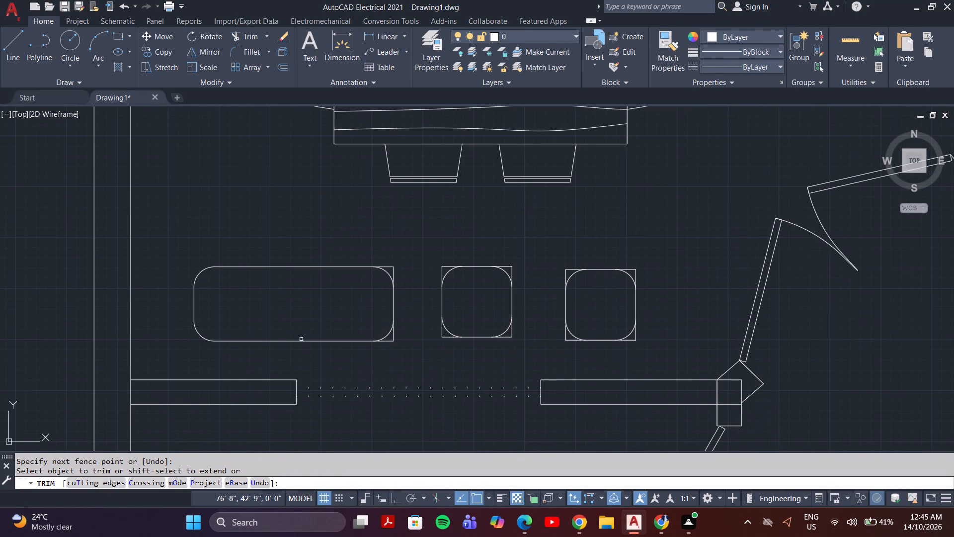
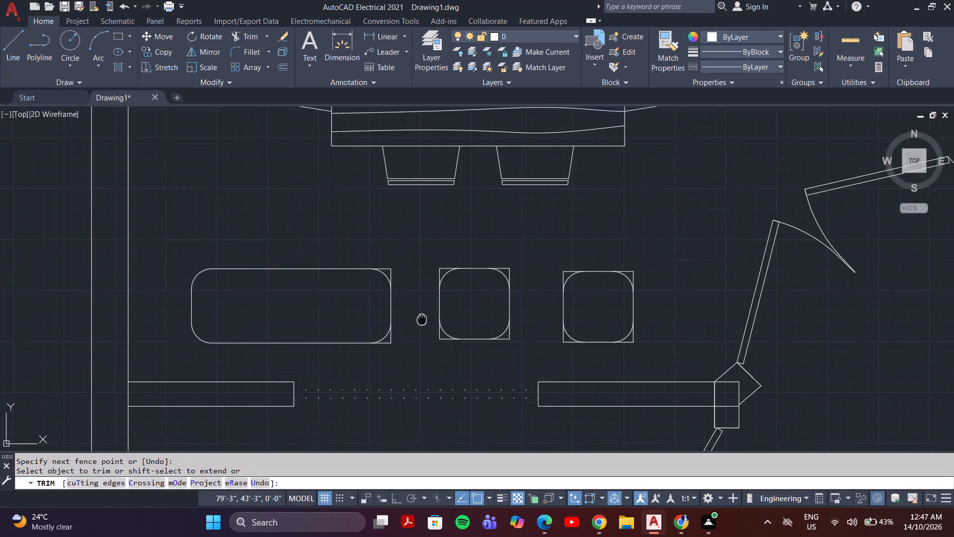
Trim away the leftover upper square corner outside the fillet arc at the right end of the long rounded rectangle.
scroll(353, 360, up, 3)
drag(178, 205, 210, 243)
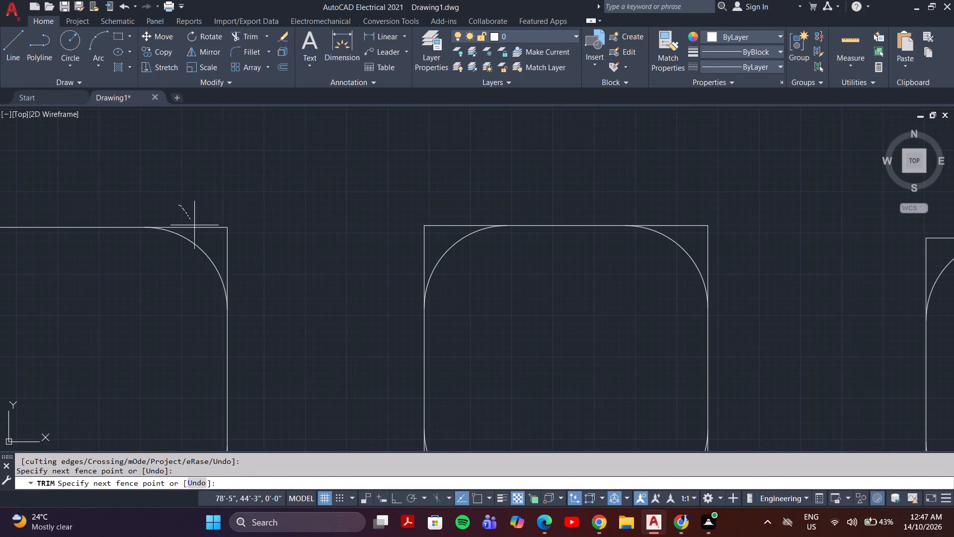
drag(210, 243, 253, 284)
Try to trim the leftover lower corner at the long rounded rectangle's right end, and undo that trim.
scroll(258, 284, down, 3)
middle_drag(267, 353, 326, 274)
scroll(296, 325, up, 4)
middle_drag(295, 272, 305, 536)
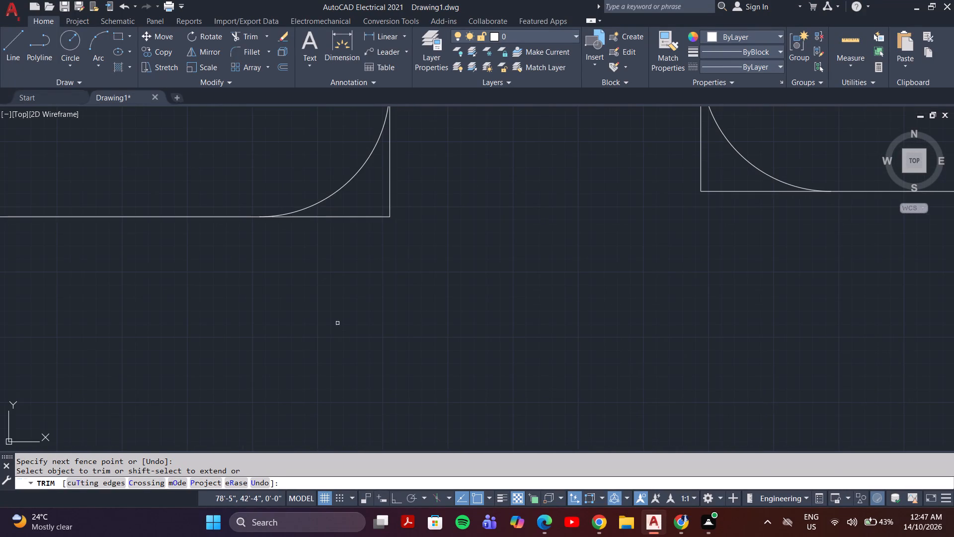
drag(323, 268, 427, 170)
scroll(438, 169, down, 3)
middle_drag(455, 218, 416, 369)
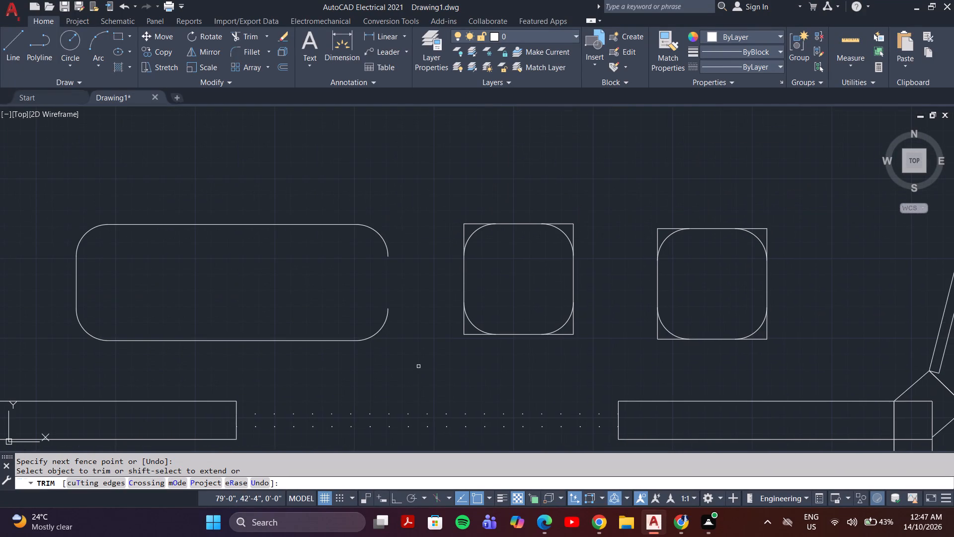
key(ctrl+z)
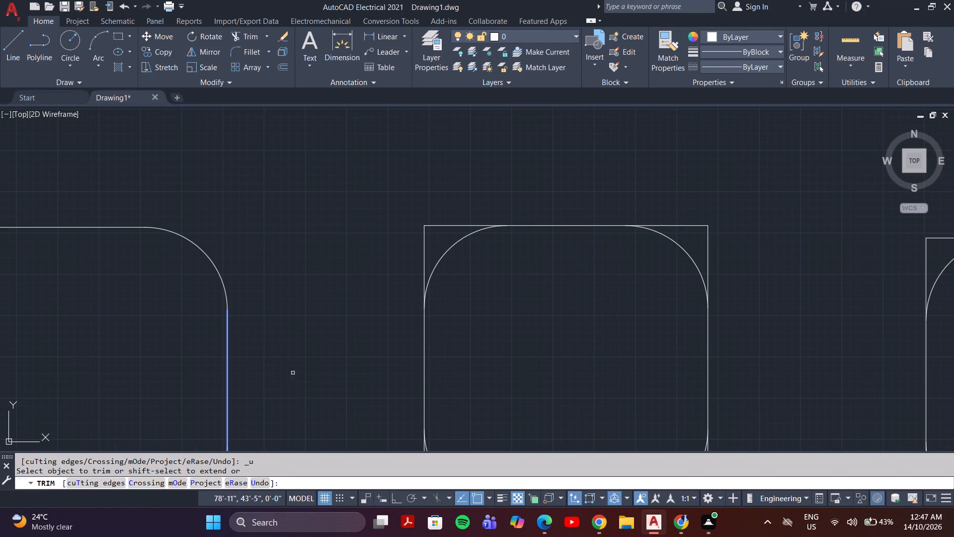
Trim away only the leftover lower square corner at the right end of the long rounded rectangle, keeping its right edge.
middle_drag(291, 363, 315, 236)
scroll(320, 233, down, 1)
click(279, 321)
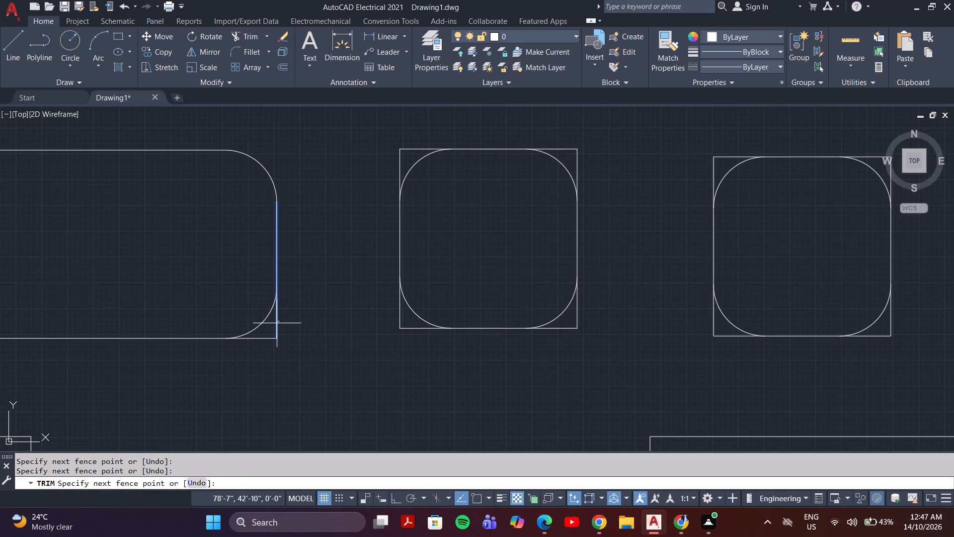
click(274, 324)
click(274, 338)
Trim away the two leftover lower square corners outside the arcs of the middle rounded square.
scroll(320, 314, down, 2)
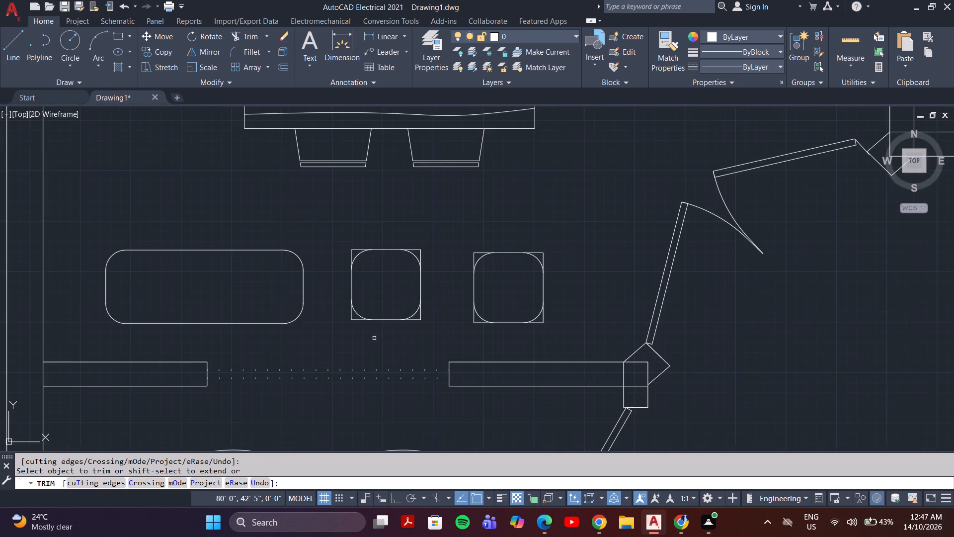
scroll(376, 340, up, 3)
drag(311, 289, 254, 249)
drag(583, 223, 504, 283)
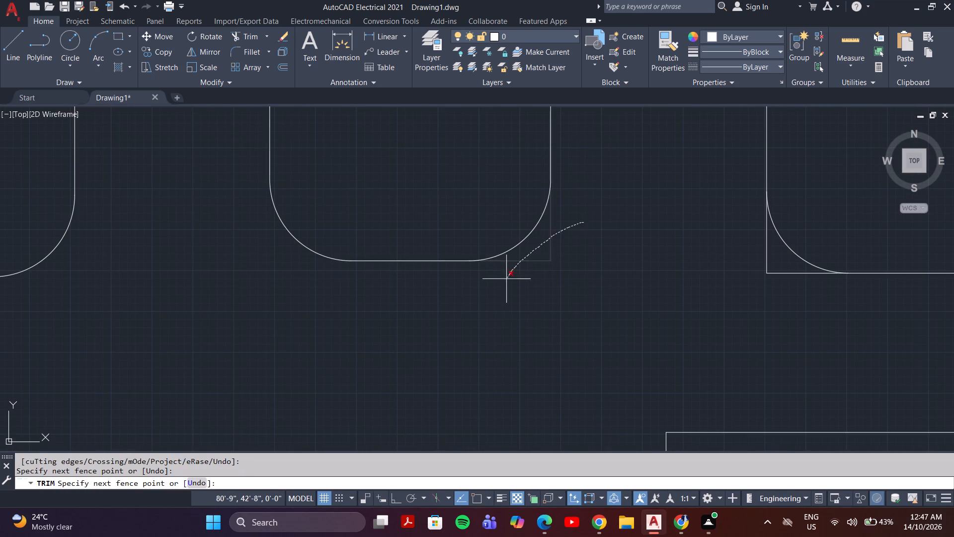
drag(504, 283, 498, 292)
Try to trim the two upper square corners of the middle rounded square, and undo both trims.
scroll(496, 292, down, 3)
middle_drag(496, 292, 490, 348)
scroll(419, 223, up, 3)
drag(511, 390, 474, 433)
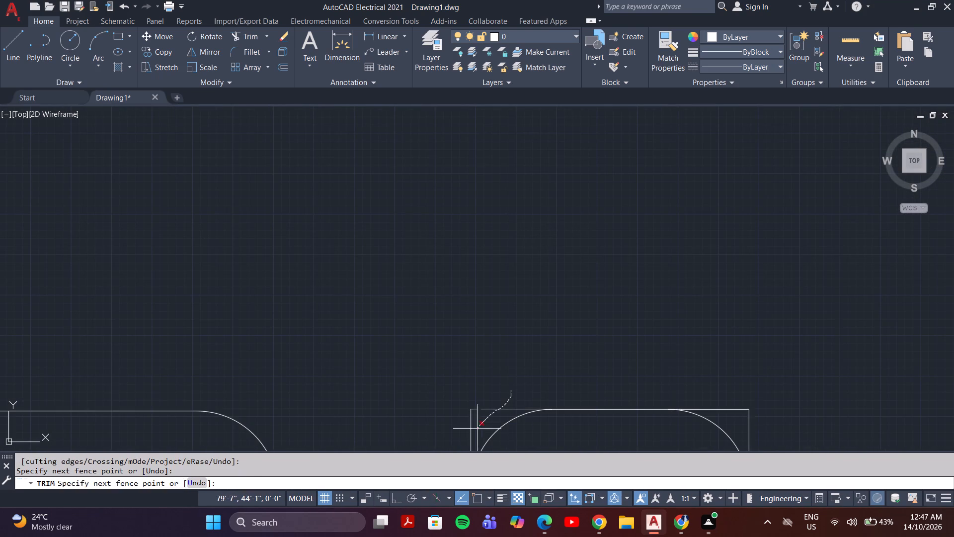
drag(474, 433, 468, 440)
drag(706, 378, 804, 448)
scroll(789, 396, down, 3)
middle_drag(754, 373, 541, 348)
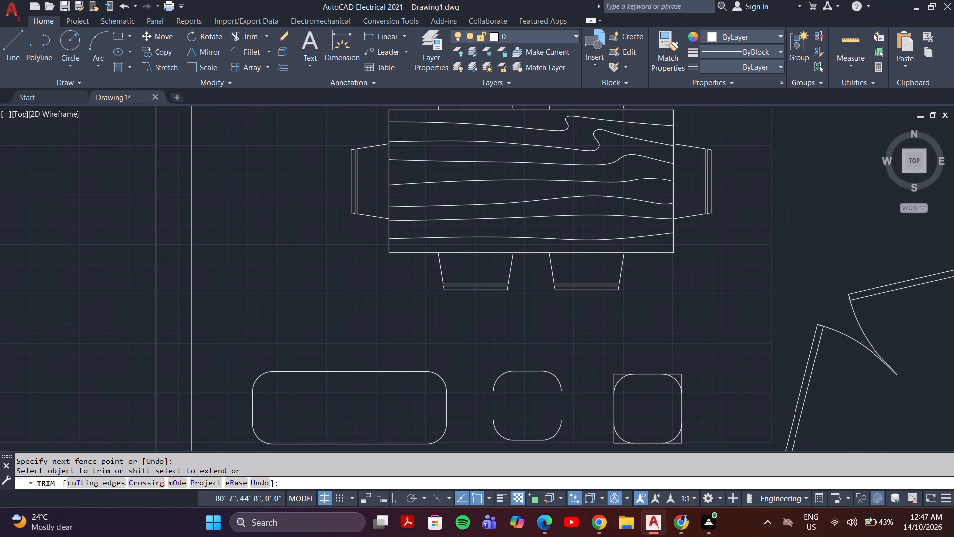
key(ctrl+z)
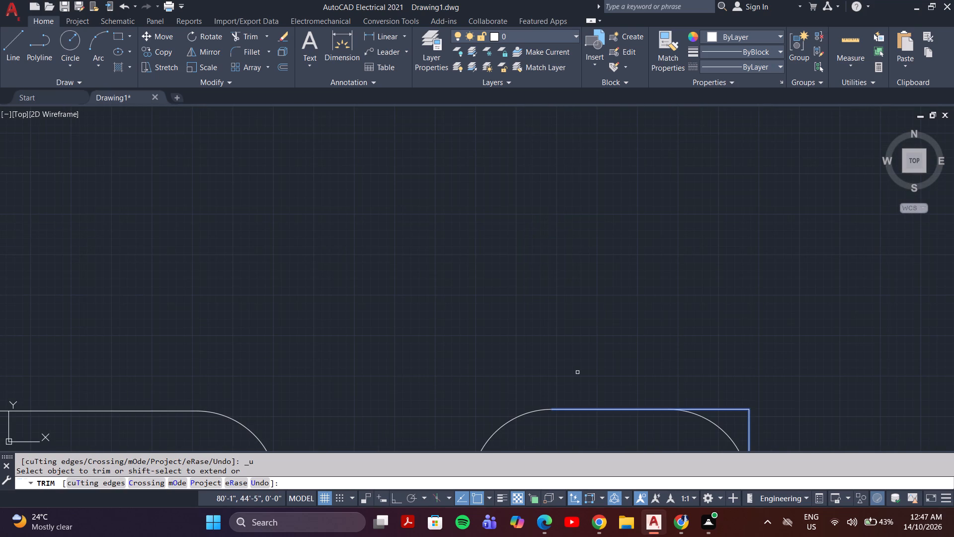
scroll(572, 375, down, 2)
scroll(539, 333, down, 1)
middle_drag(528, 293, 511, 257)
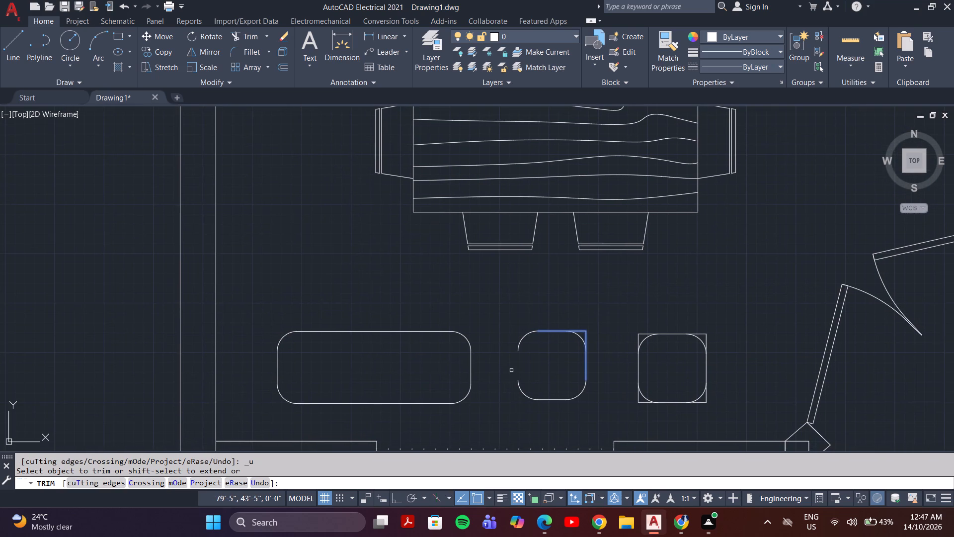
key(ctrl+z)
Trim away the leftover upper-left square corner of the middle rounded square, keeping its left edge.
scroll(441, 331, down, 2)
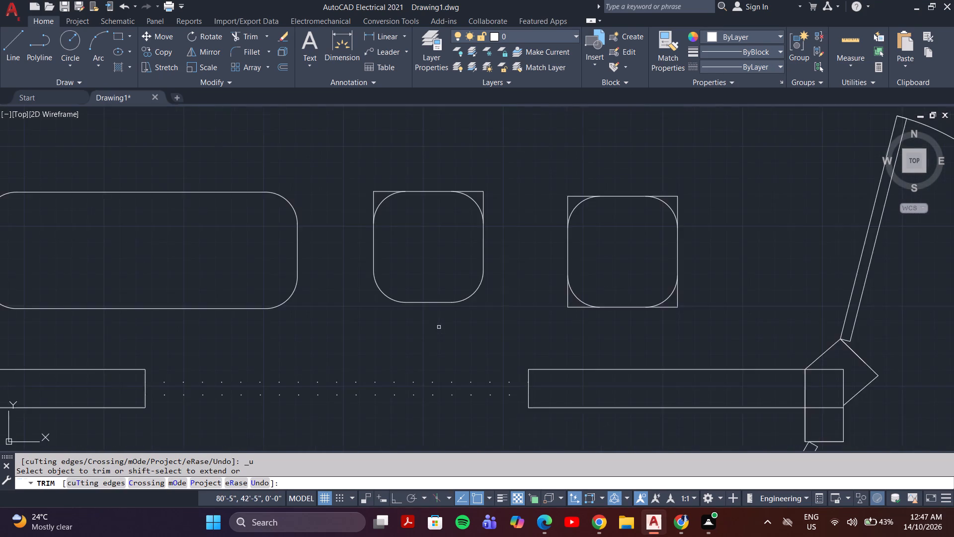
middle_drag(439, 327, 262, 476)
click(200, 341)
click(198, 345)
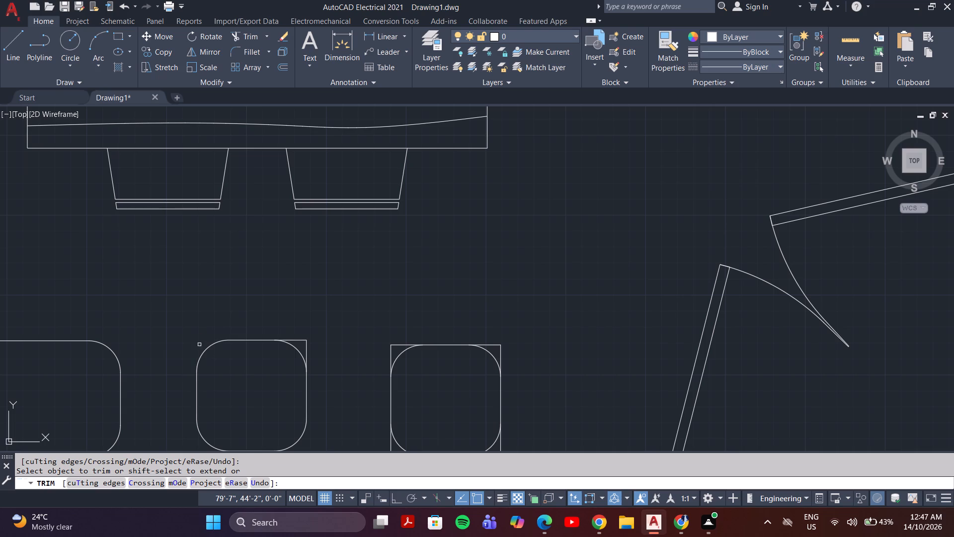
click(318, 344)
click(299, 337)
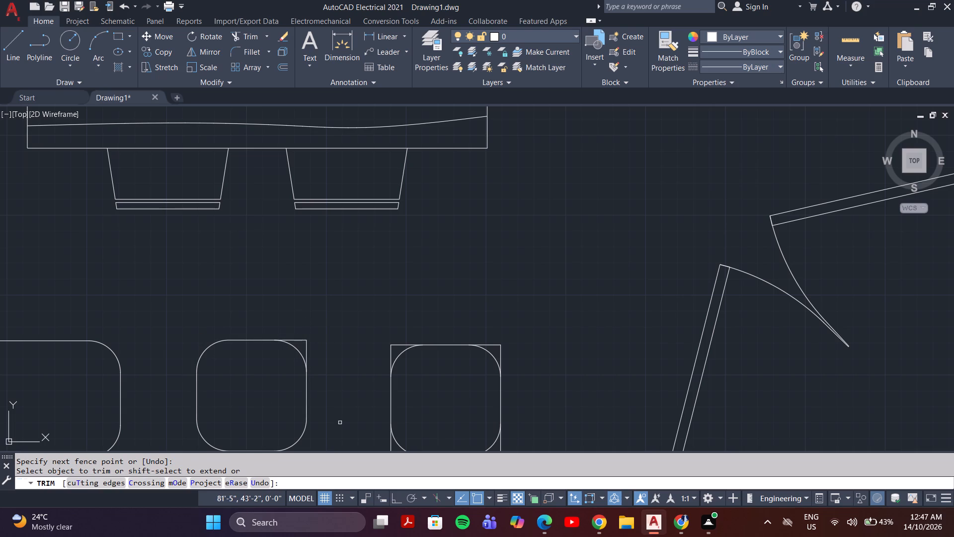
Trim away all four leftover square corners outside the arcs of the right-hand rounded square.
click(411, 327)
click(389, 357)
middle_drag(391, 384, 379, 306)
click(389, 396)
click(373, 362)
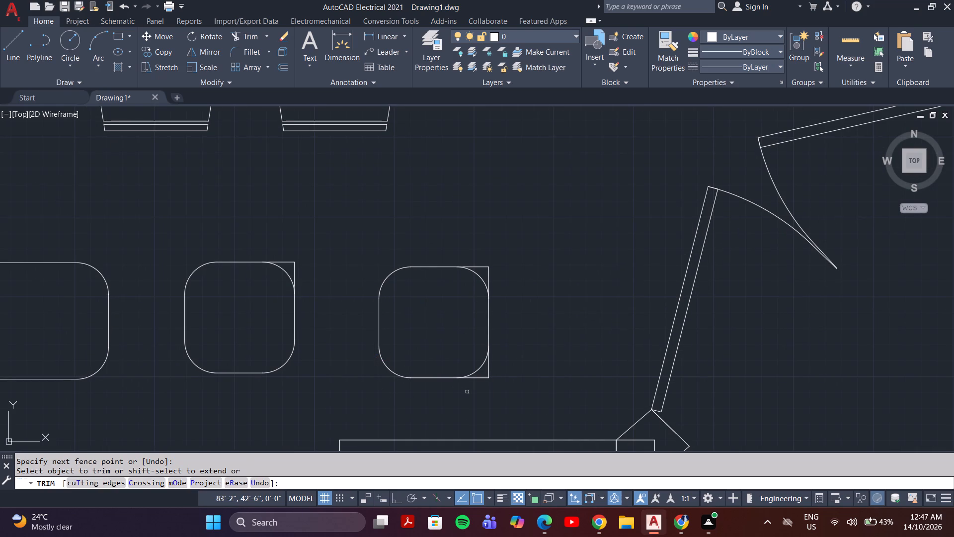
click(478, 392)
click(495, 365)
click(491, 276)
click(473, 263)
Trim away the remaining upper-right square corner of the middle rounded square.
scroll(489, 263, down, 2)
scroll(426, 260, up, 2)
click(402, 276)
click(379, 267)
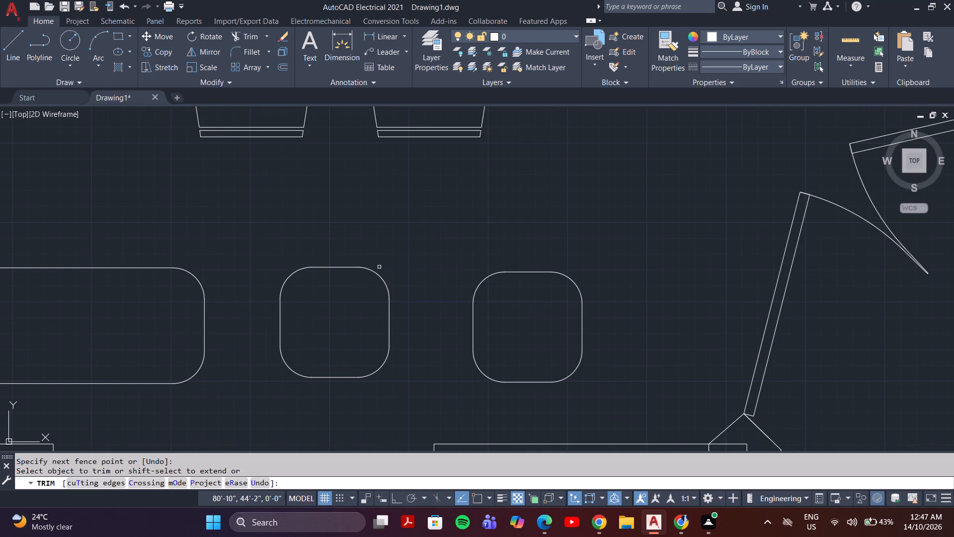
Draw an upright rectangle in the middle of the hall, between the entry doors and the staircase.
scroll(392, 269, down, 2)
scroll(440, 259, down, 2)
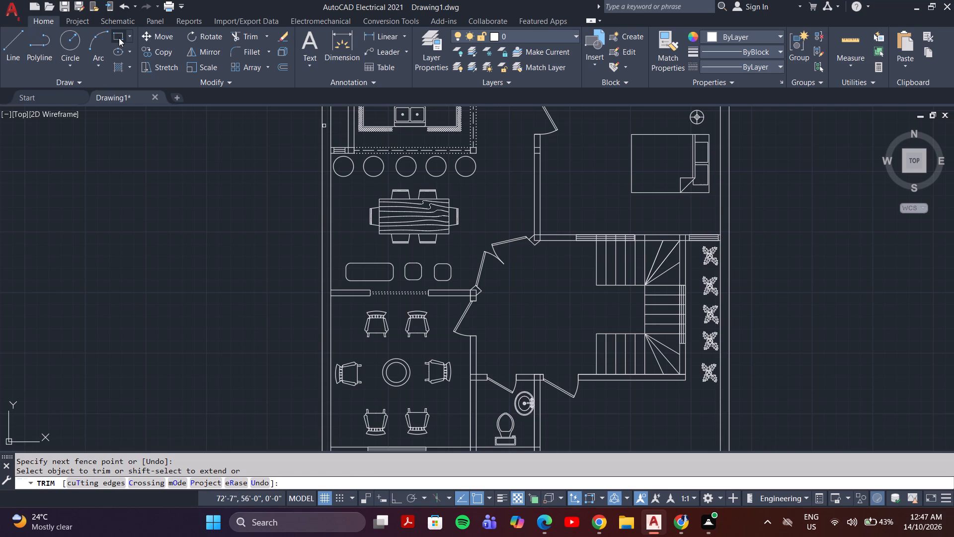
click(119, 38)
click(519, 284)
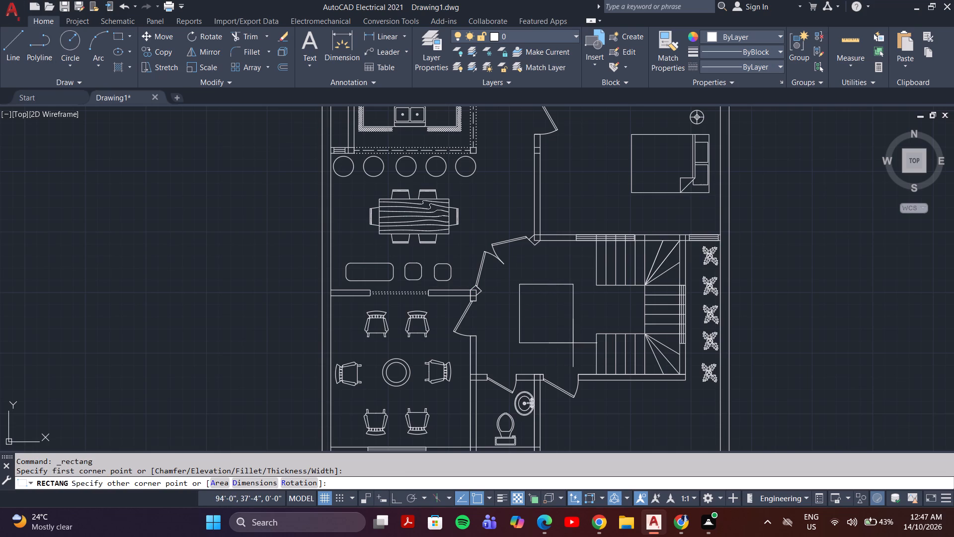
click(562, 346)
Offset the hall rectangle 9" inward to form an inner border.
click(533, 284)
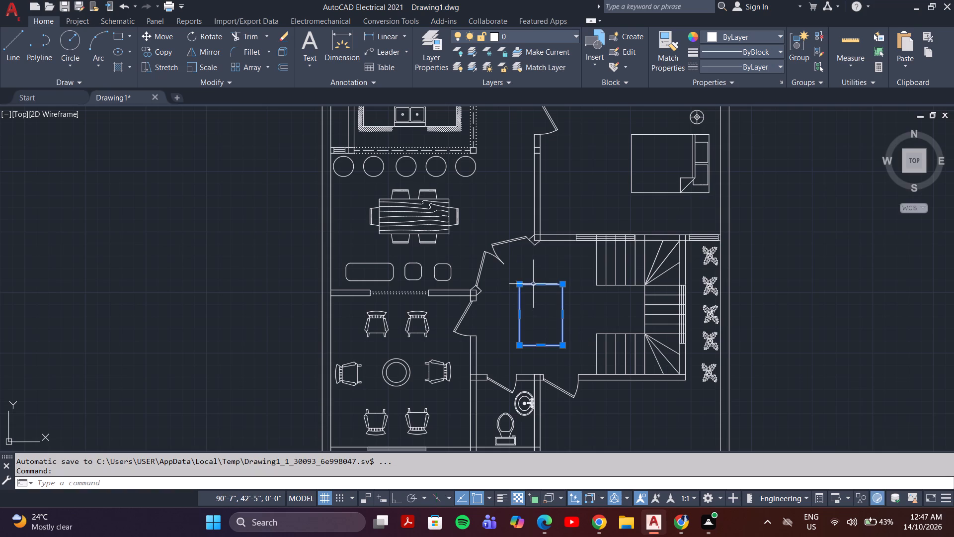
key(o)
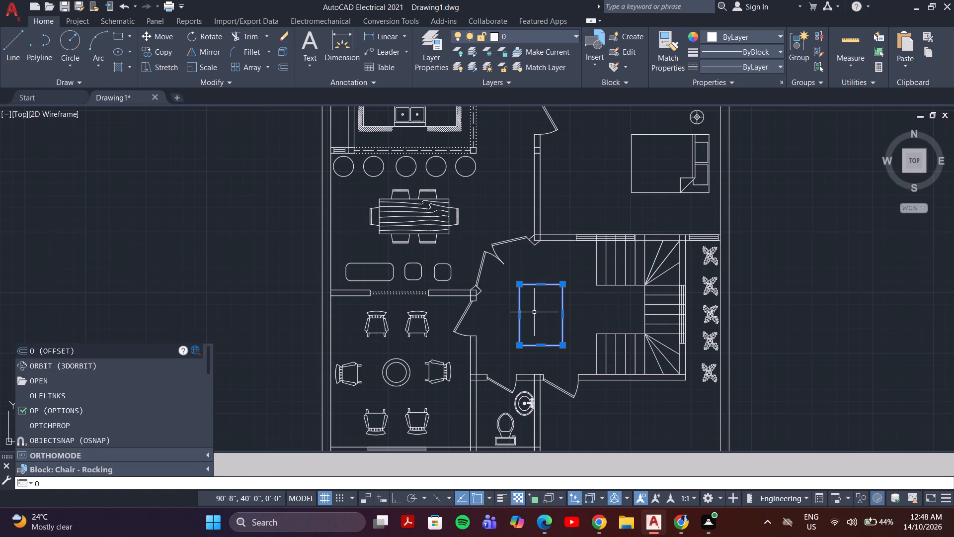
key(f)
key(Return)
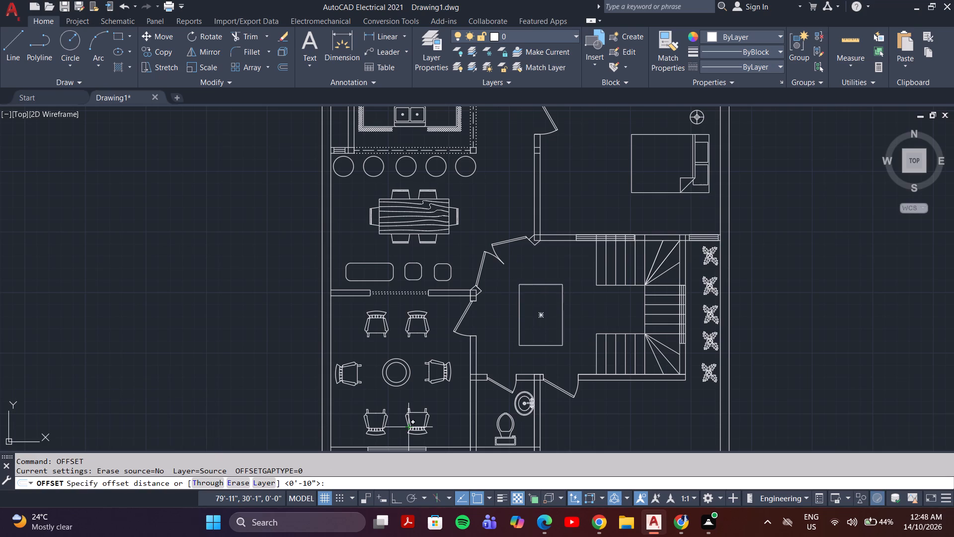
click(329, 485)
text(9")
key(Return)
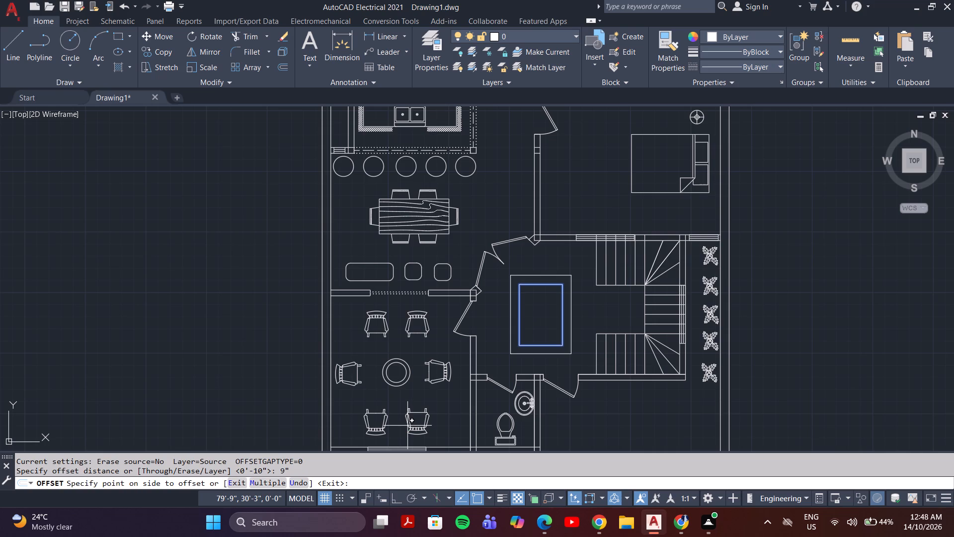
click(543, 328)
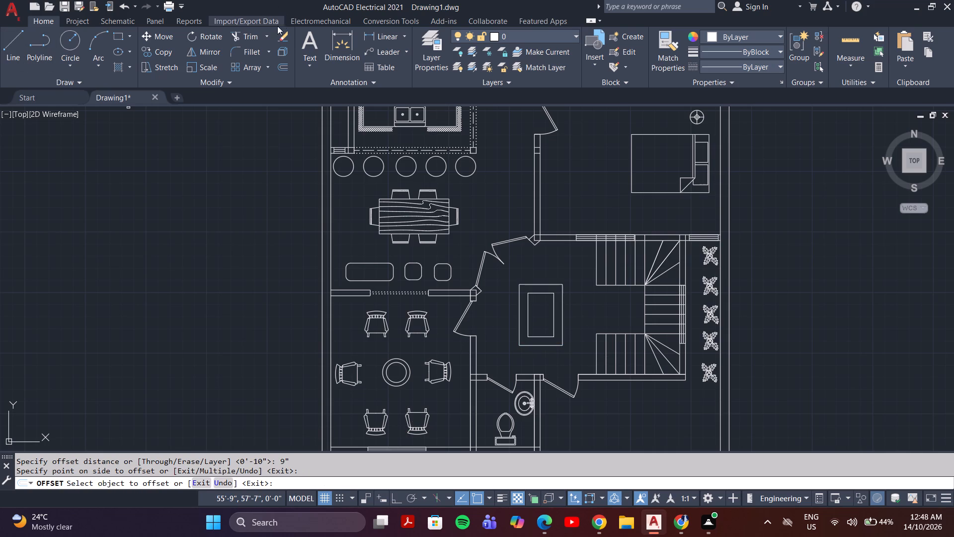
key(h)
key(Return)
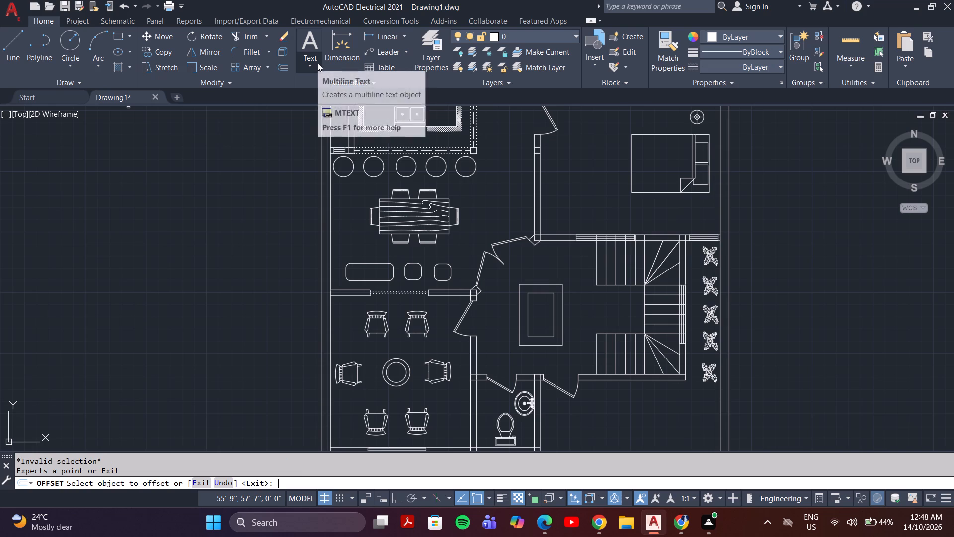
key(Escape)
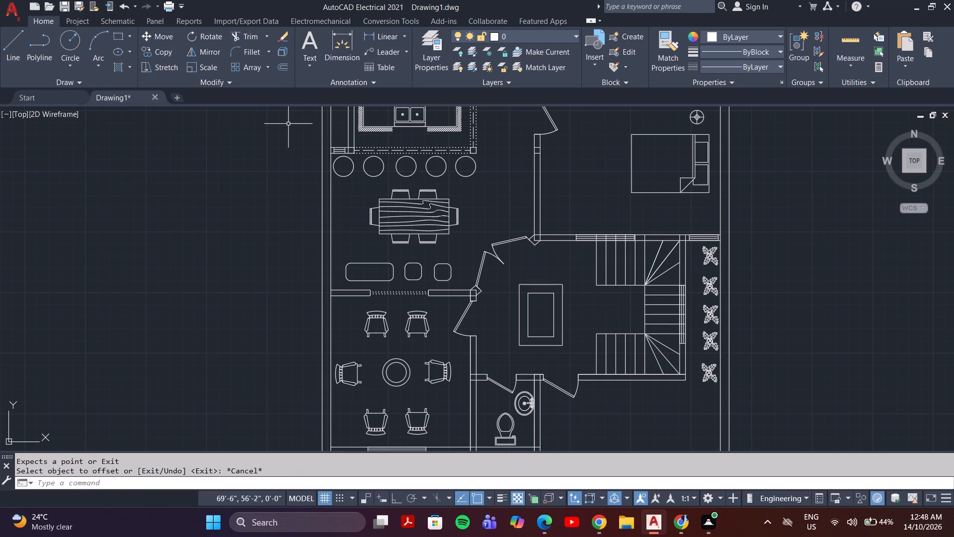
Hatch the inside of the inner hall rectangle with the ANSI37 pattern at scale 25.
key(h)
key(Return)
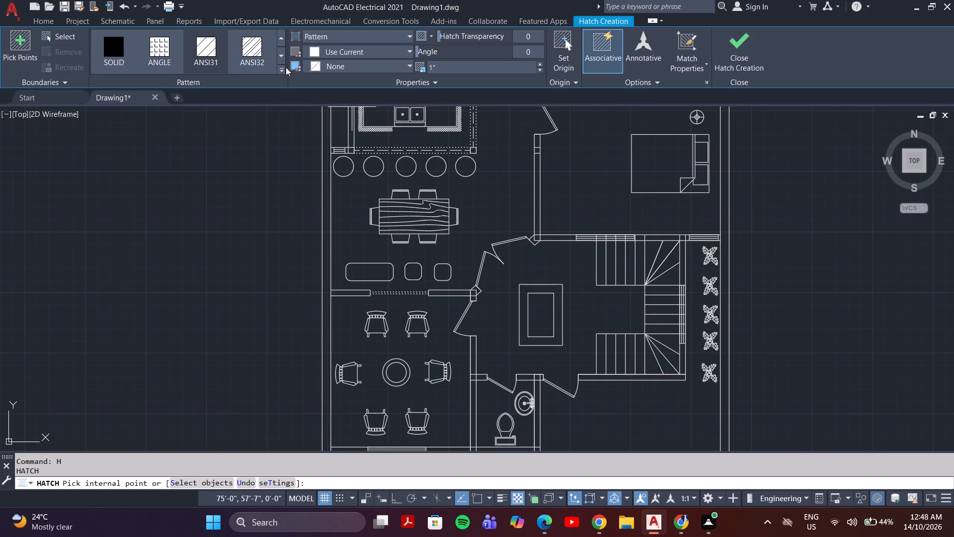
click(286, 67)
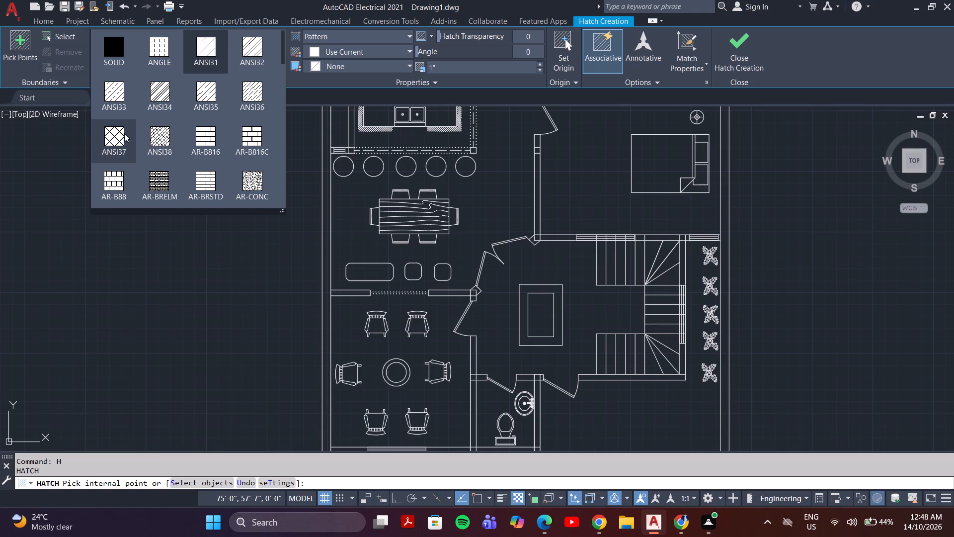
click(120, 133)
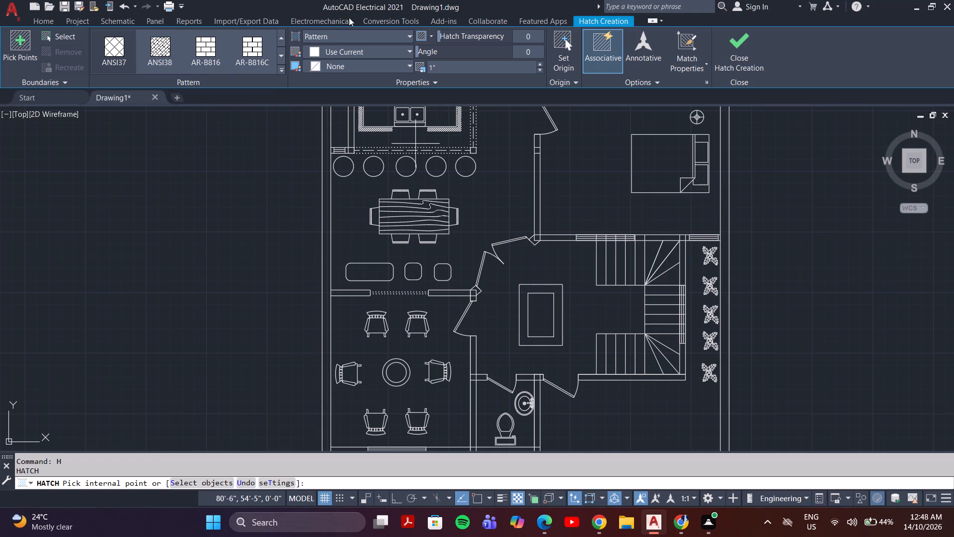
drag(470, 68, 424, 68)
key(BackSpace)
text(25)
key(Return)
click(540, 320)
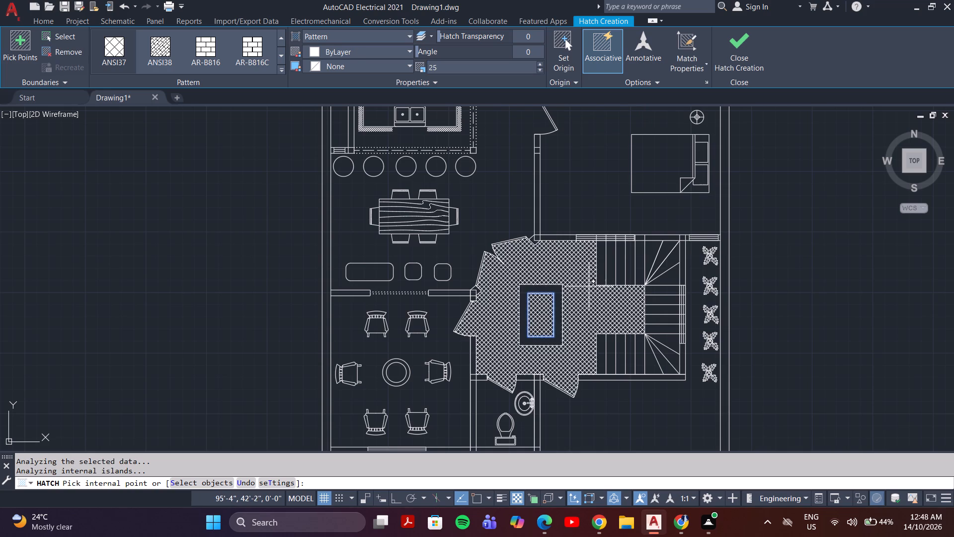
key(Escape)
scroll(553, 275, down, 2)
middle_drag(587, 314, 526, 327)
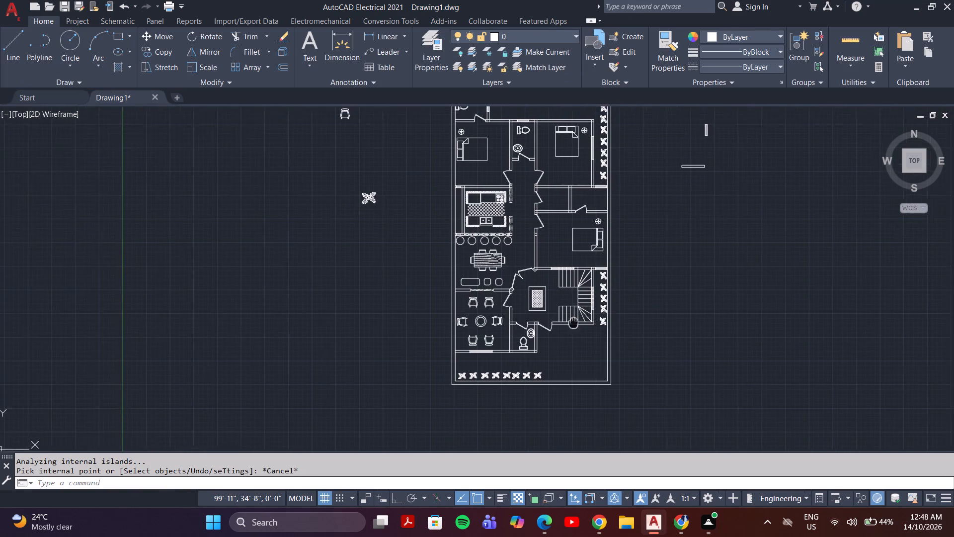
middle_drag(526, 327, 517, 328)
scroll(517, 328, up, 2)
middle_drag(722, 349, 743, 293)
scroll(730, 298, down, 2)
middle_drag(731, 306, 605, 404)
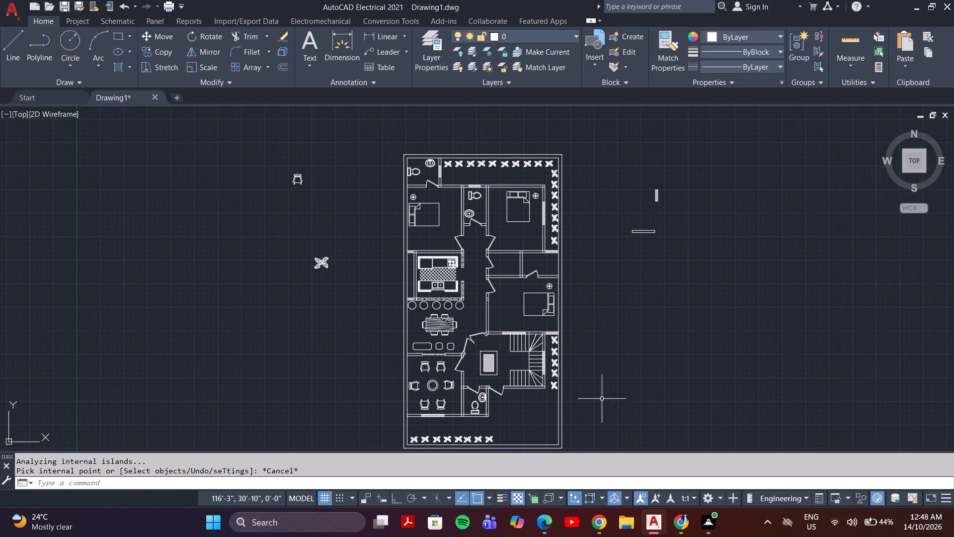
Insert the Vehicles - Imperial and Trees - Imperial sample blocks in the empty space east of the floor plan.
middle_drag(615, 346, 616, 311)
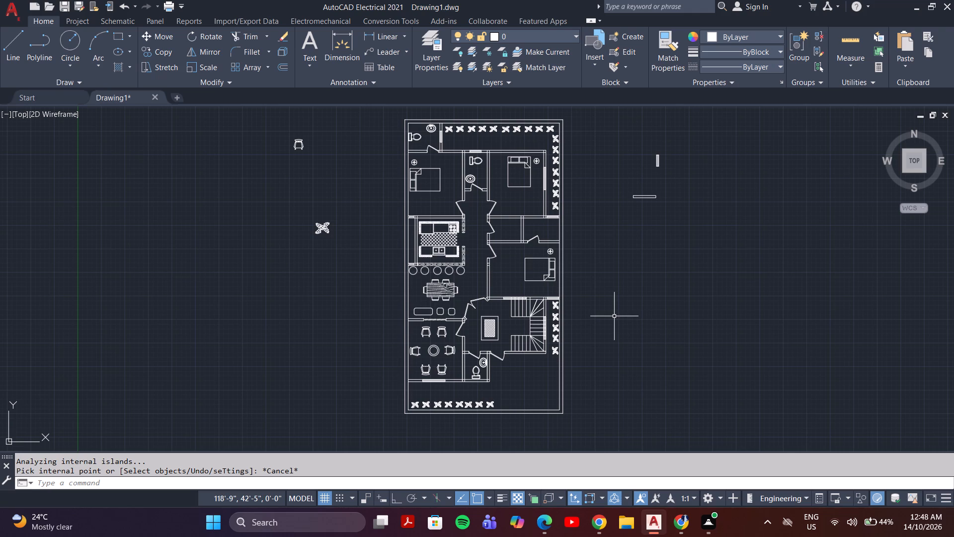
key(Escape)
text(tp)
key(Return)
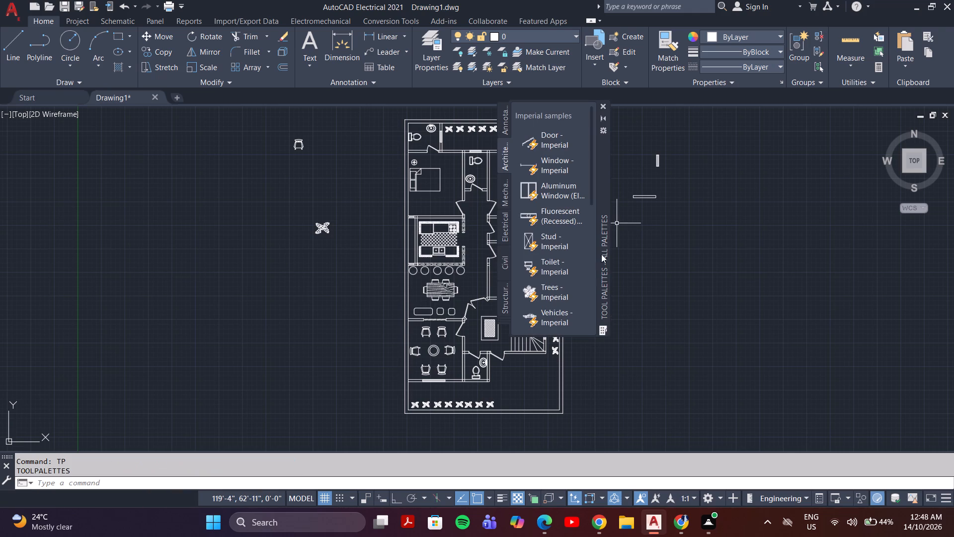
drag(556, 308, 691, 324)
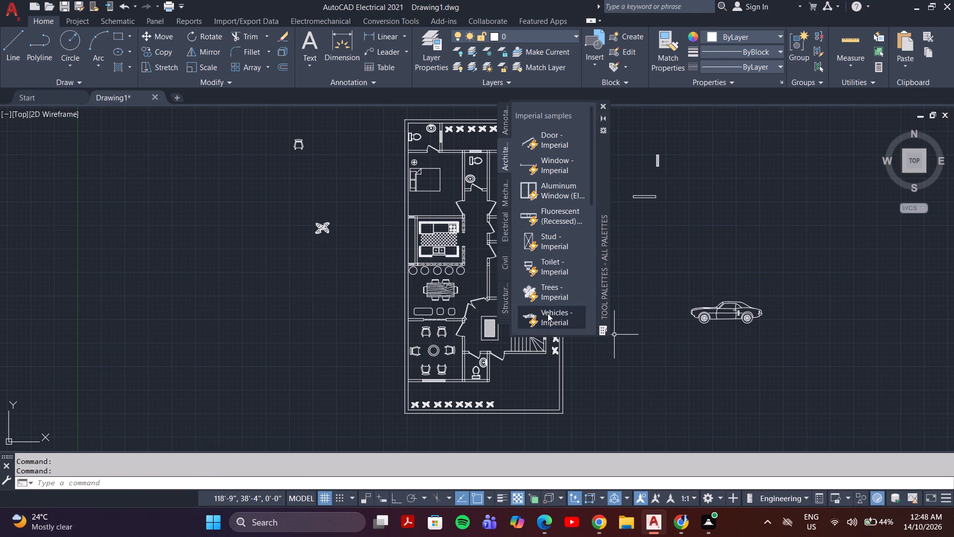
drag(538, 294, 667, 360)
key(Escape)
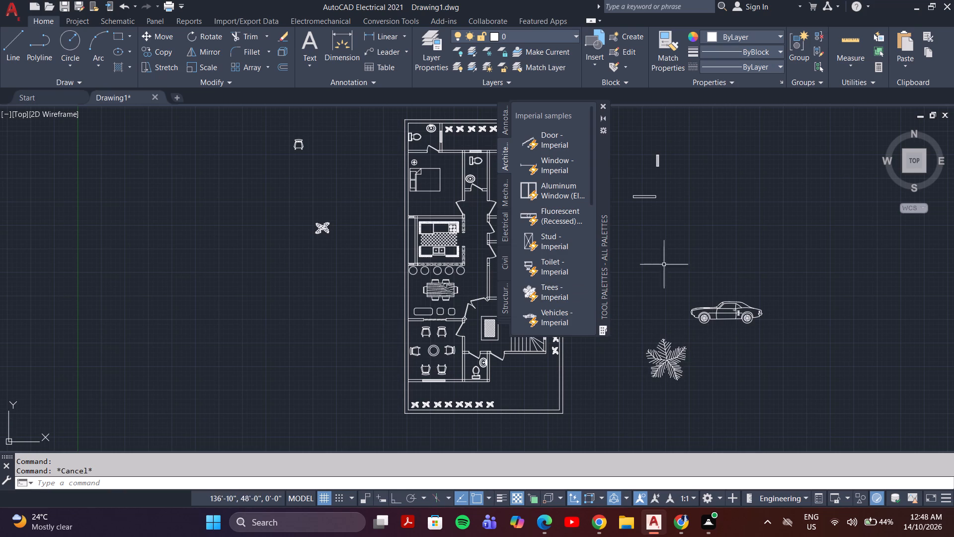
key(Escape)
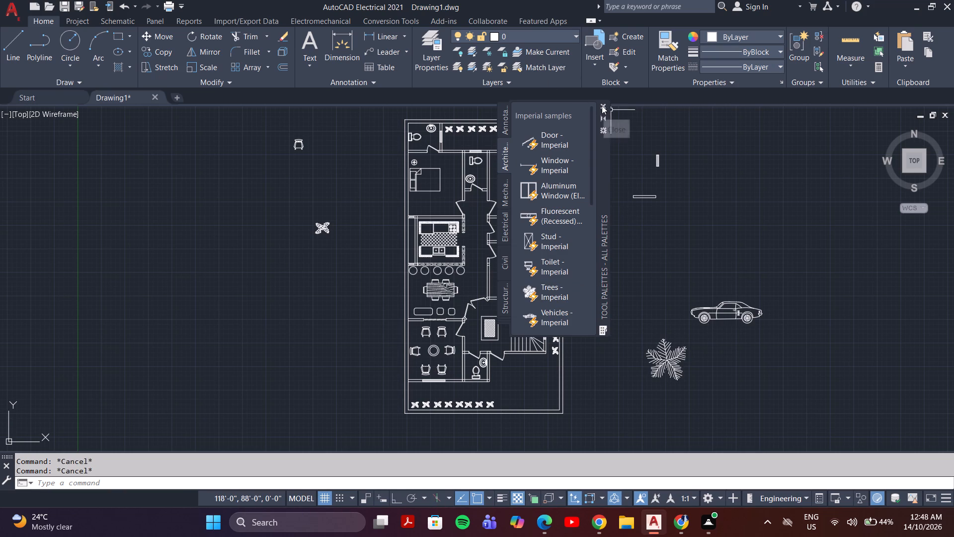
click(602, 105)
Switch the inserted vehicle block to the Sports Car (Top) view.
click(723, 312)
scroll(722, 313, up, 5)
scroll(722, 313, down, 4)
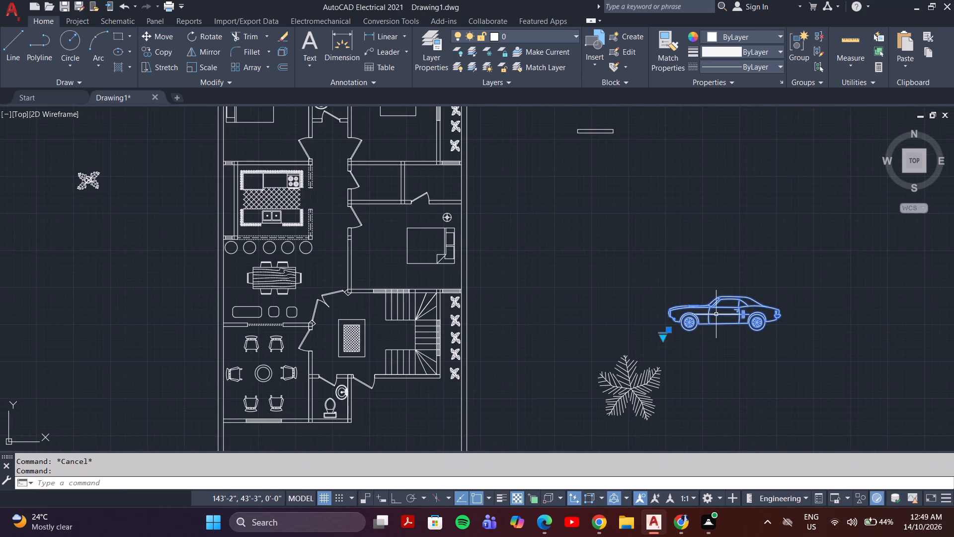
click(662, 338)
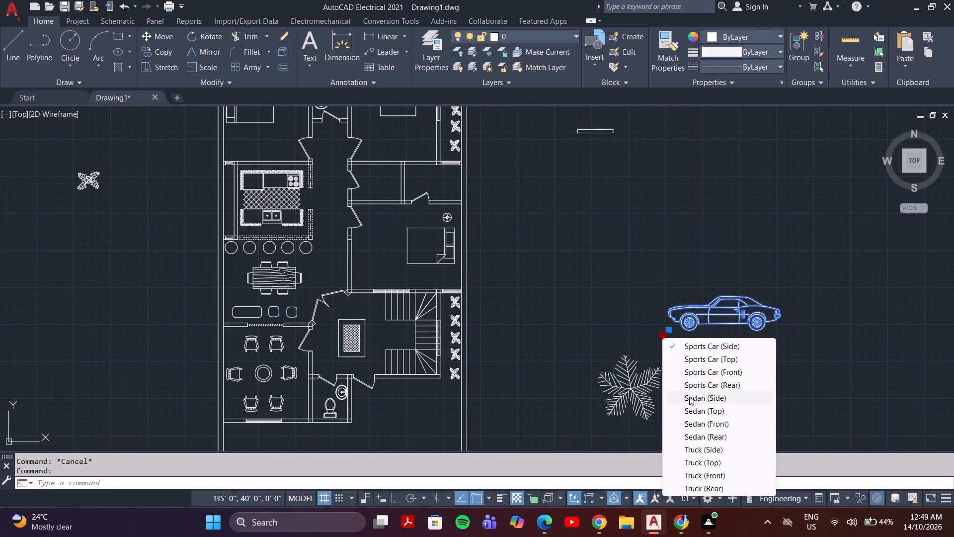
click(708, 359)
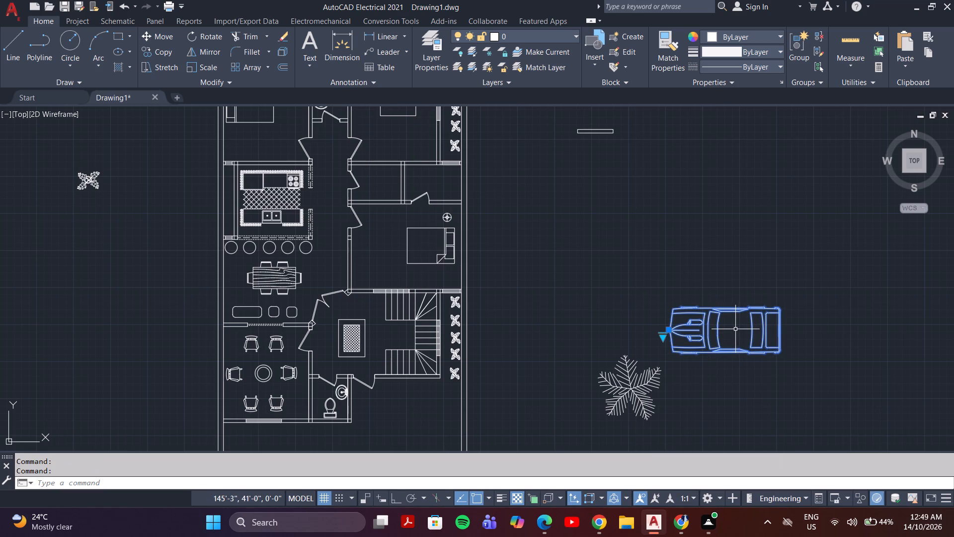
Copy the top-view sports car to just below the plot's south boundary wall, near its east end.
text(co)
key(Return)
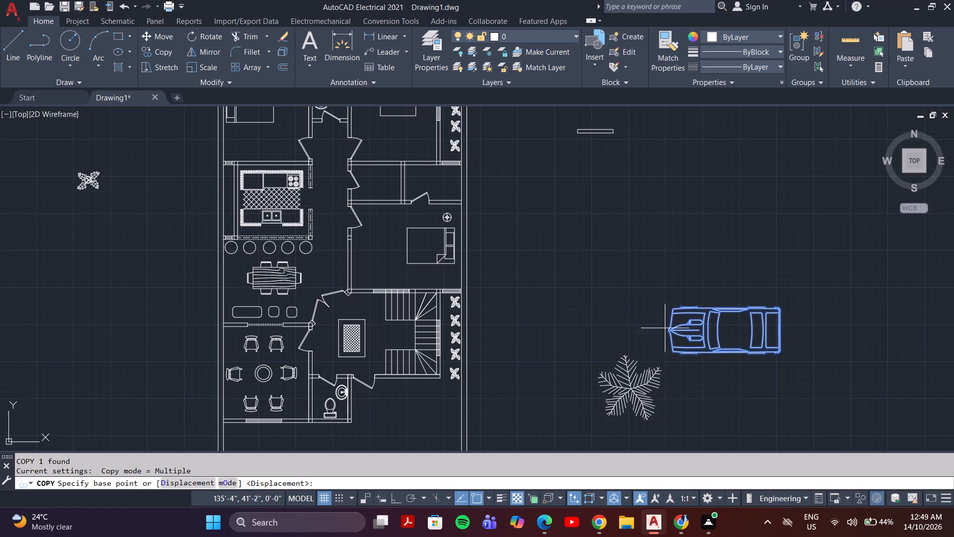
click(687, 328)
middle_drag(524, 398, 530, 289)
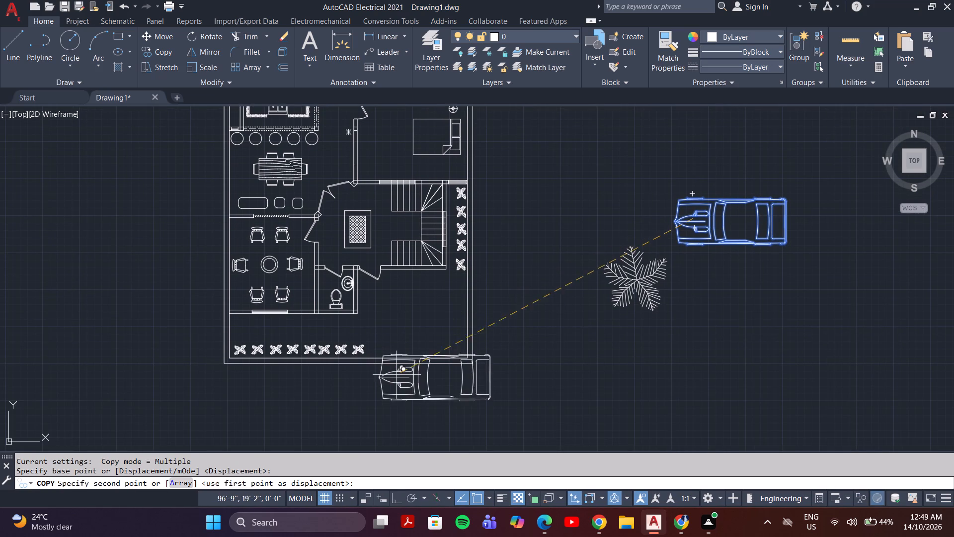
click(393, 390)
middle_drag(396, 415, 434, 328)
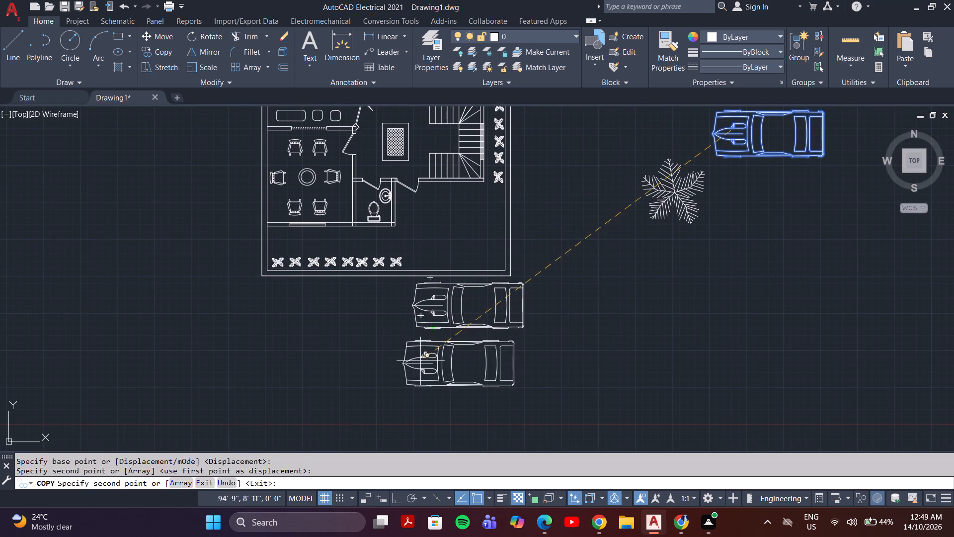
key(Escape)
Rotate the copied car a quarter turn about its rear end so its front points up toward the house.
click(434, 315)
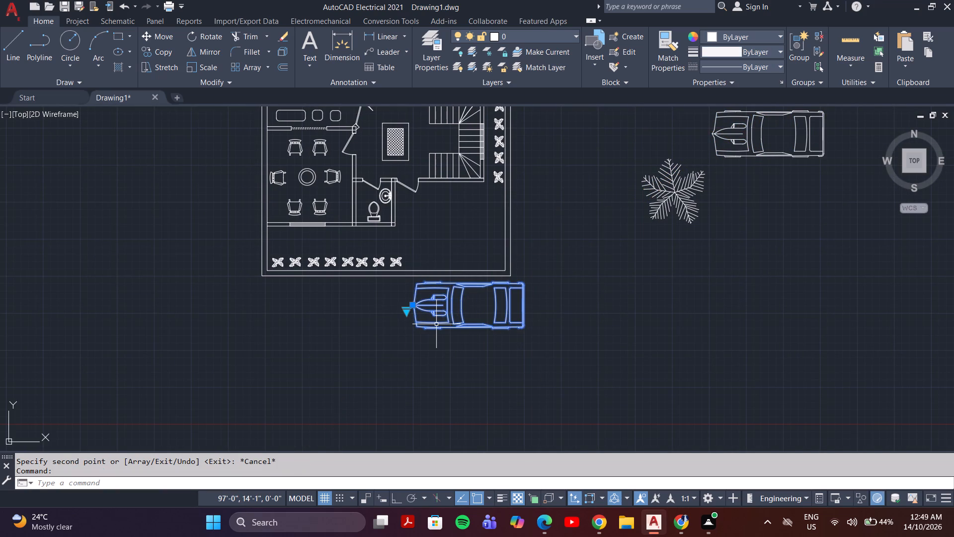
text(ro)
key(Return)
click(522, 316)
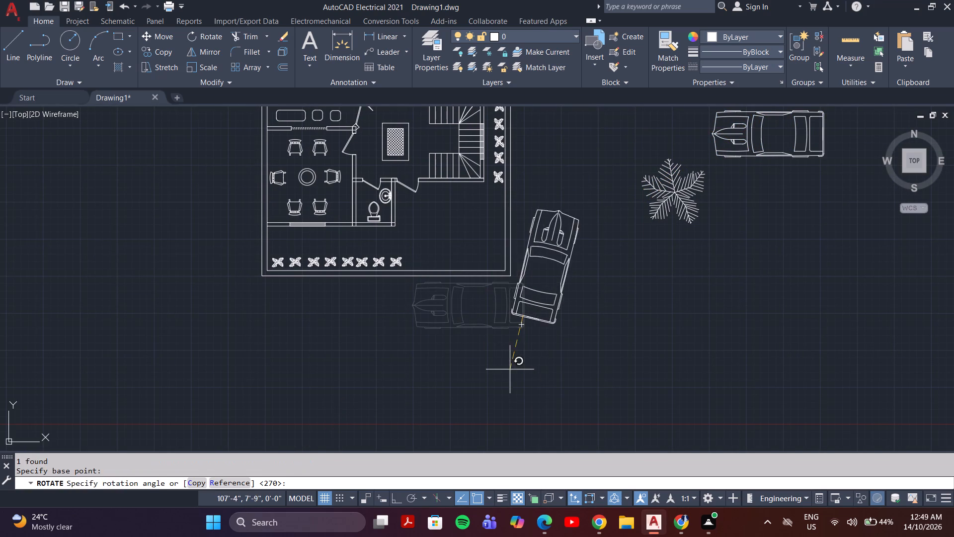
key(F8)
click(523, 377)
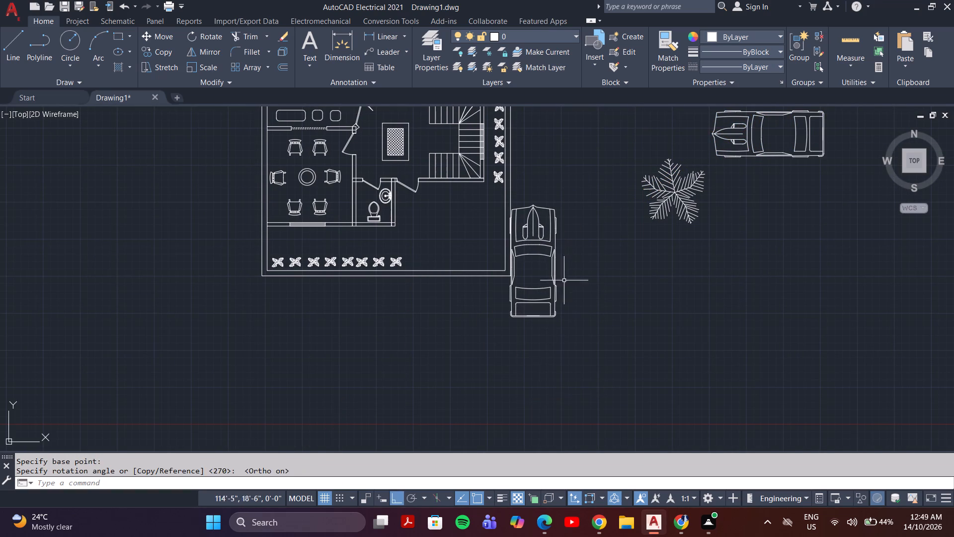
Move the upright car into the front yard, with its nose just below the staircase wall.
click(548, 246)
key(m)
key(Return)
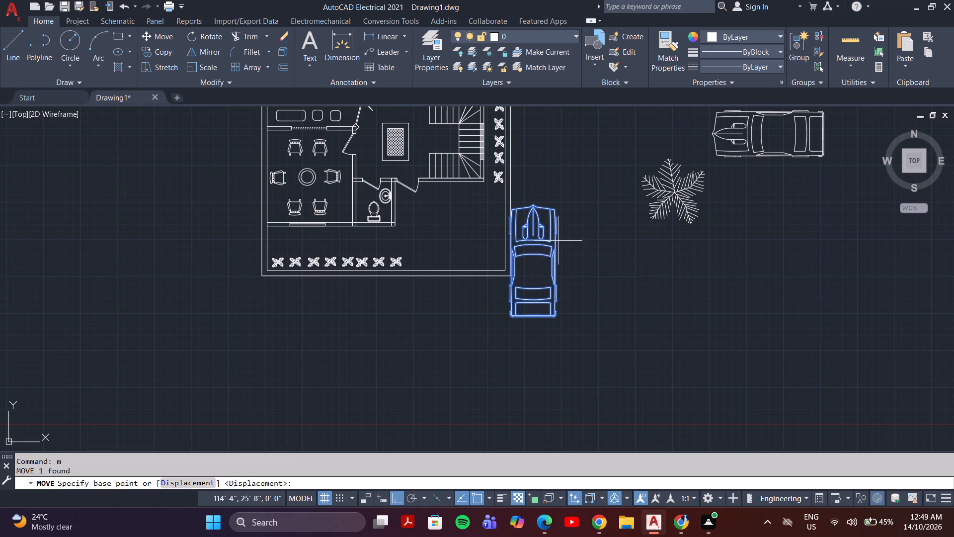
click(539, 234)
key(F8)
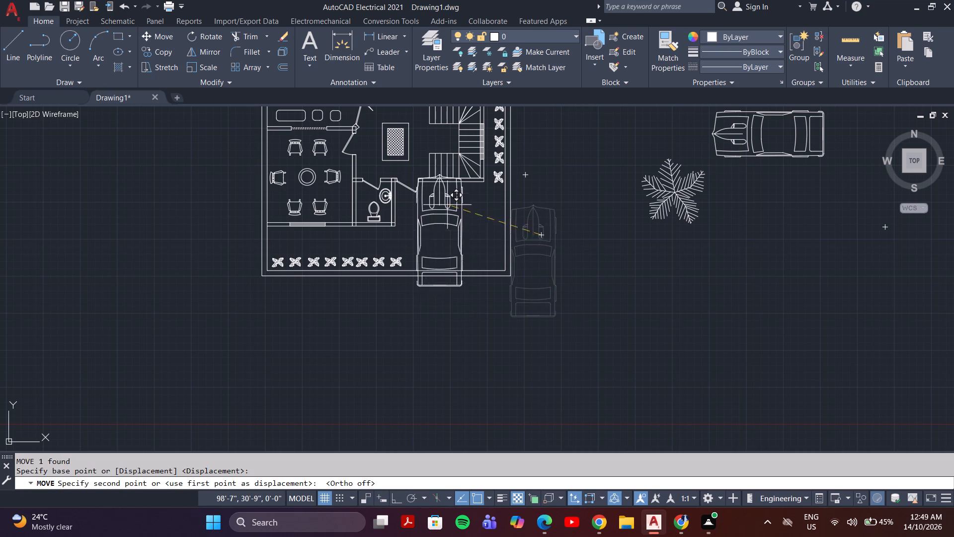
middle_drag(447, 205, 455, 283)
scroll(452, 295, up, 3)
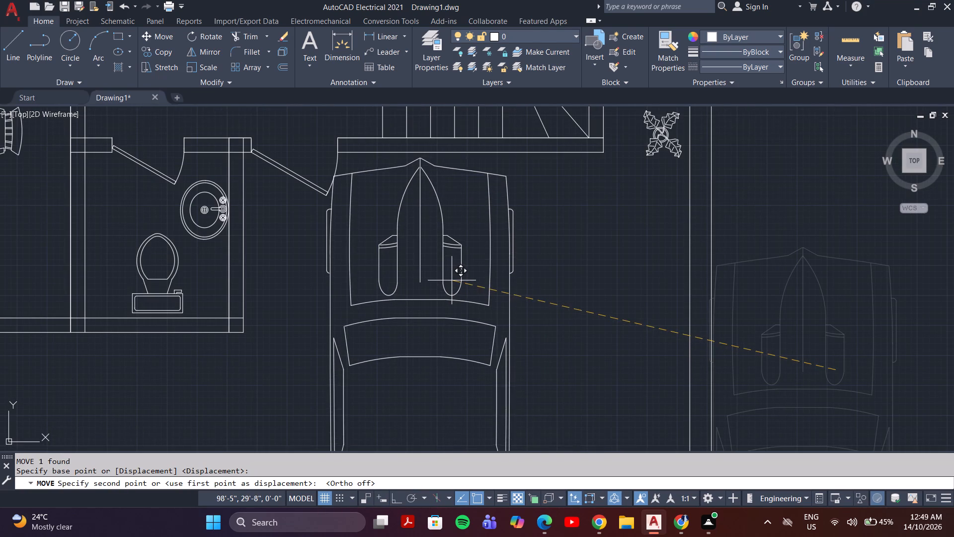
scroll(453, 277, down, 2)
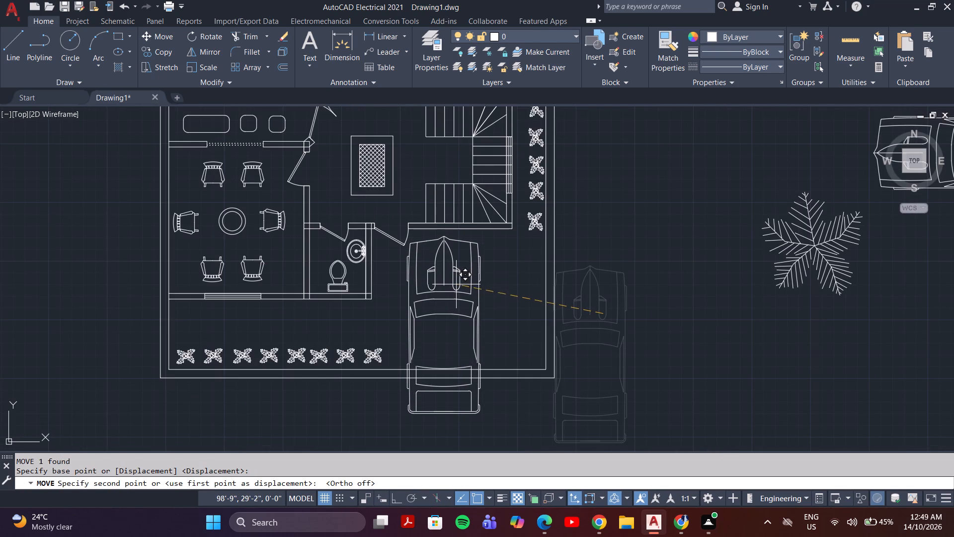
click(456, 284)
Scale the front-yard car down from its nose tip so it fits inside the south boundary wall.
click(486, 250)
click(461, 284)
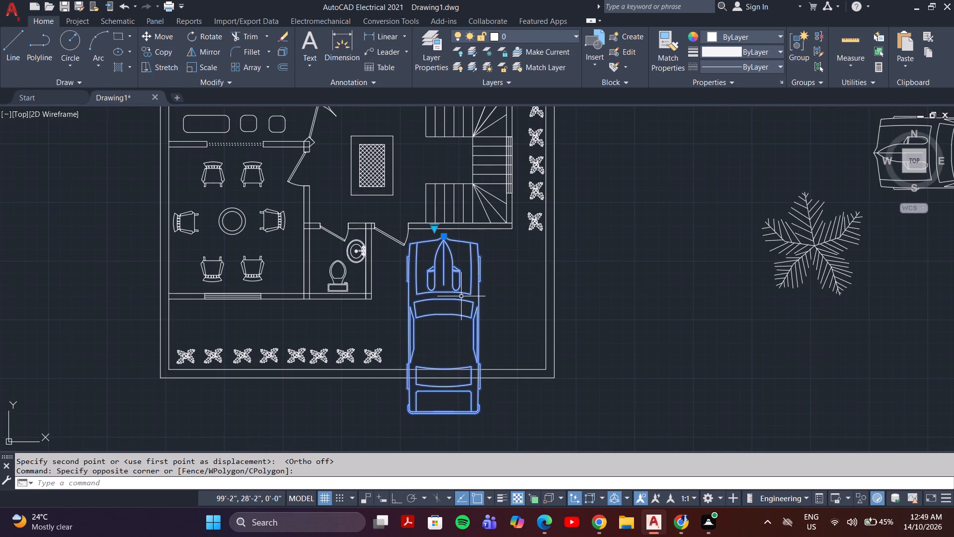
text(sc)
key(Return)
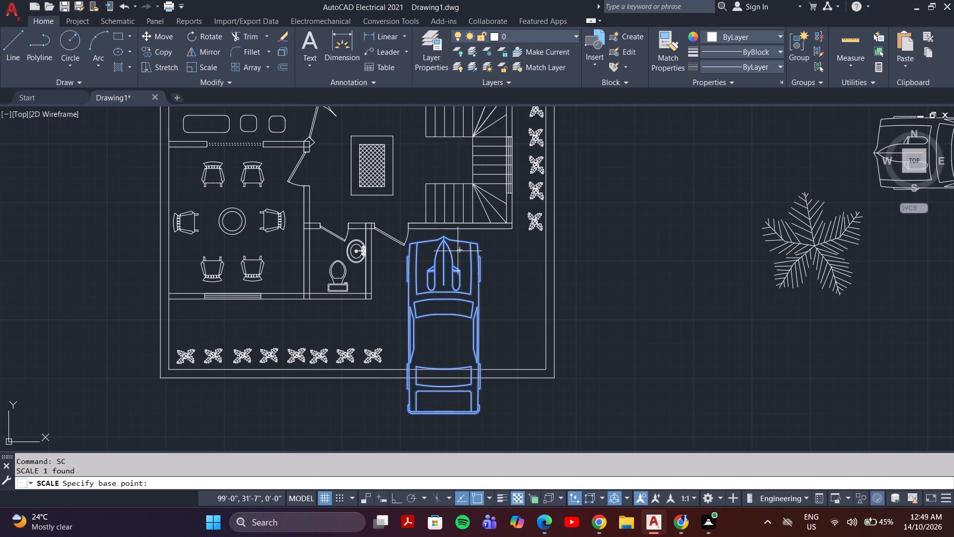
scroll(443, 242, up, 3)
click(436, 221)
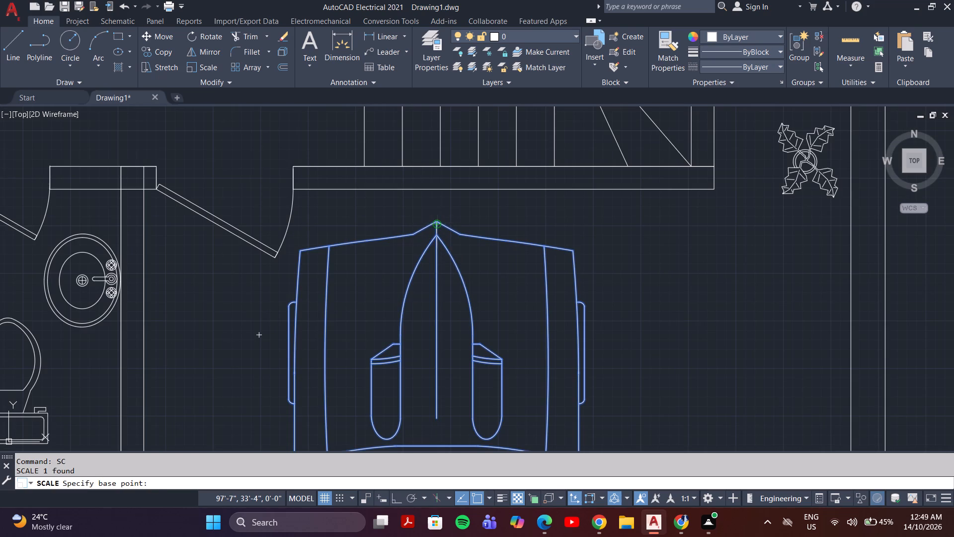
middle_drag(437, 331, 476, 192)
scroll(476, 192, down, 3)
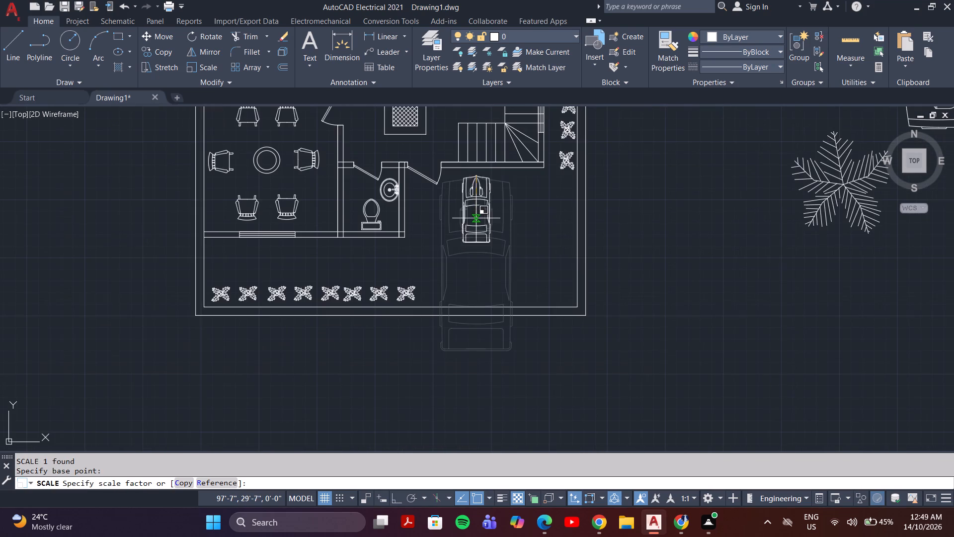
click(478, 251)
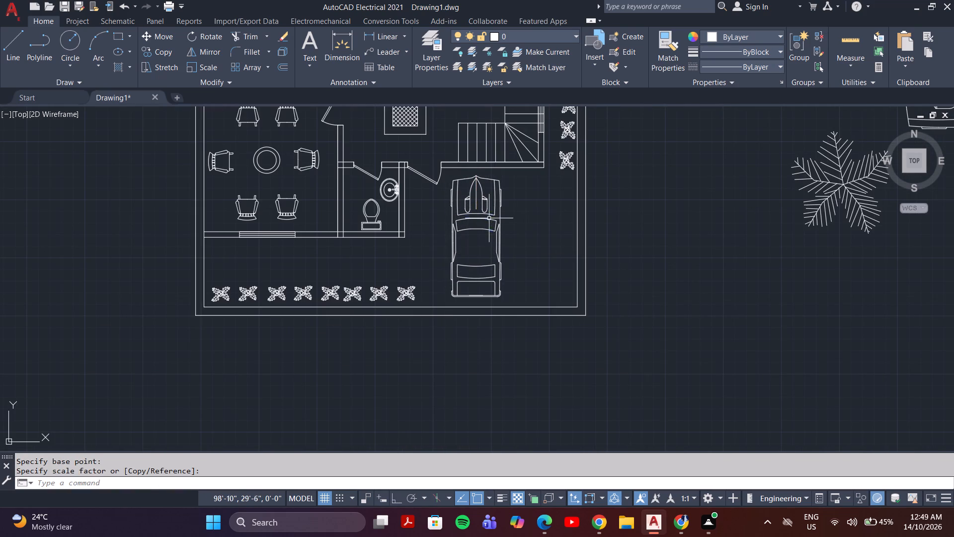
Copy the scaled car beside itself, between the first car and the east boundary wall.
click(489, 218)
text(co)
key(Return)
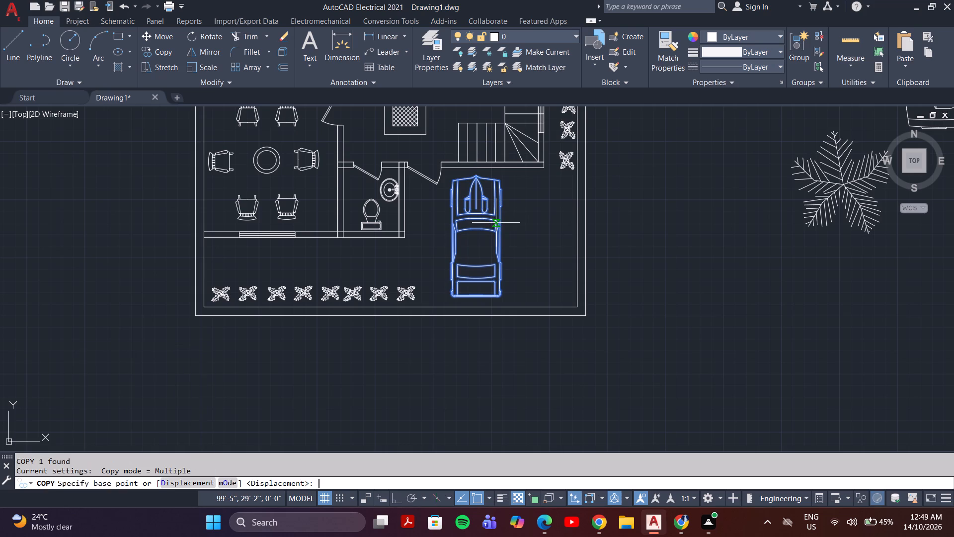
click(481, 198)
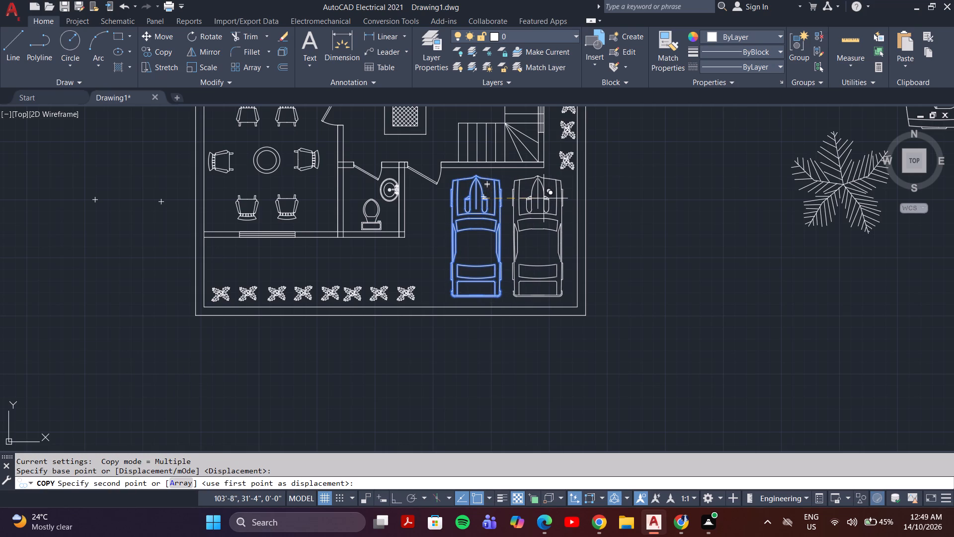
click(545, 198)
key(Escape)
Copy the palm tree block into the front yard, between the small toilet's corner and the first car.
scroll(679, 248, down, 2)
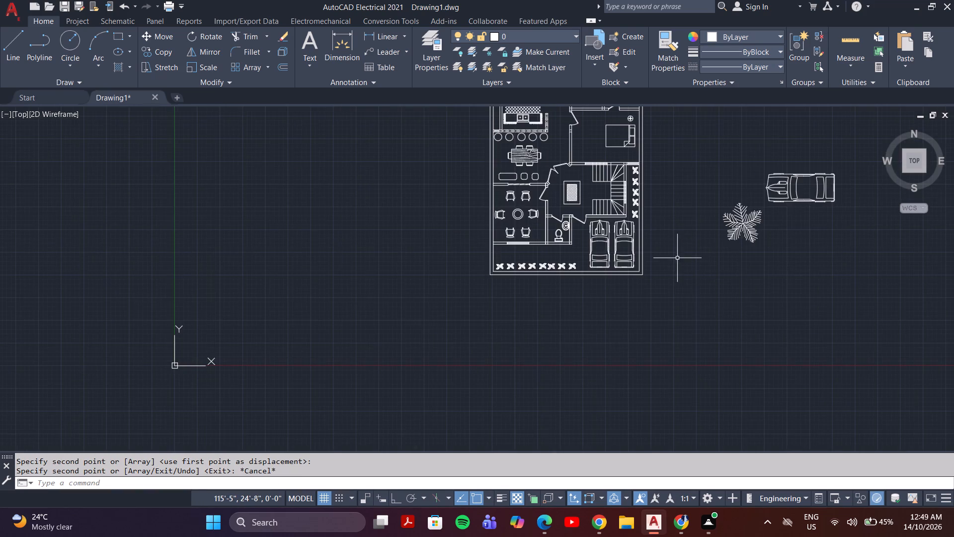
middle_drag(677, 258, 650, 306)
scroll(714, 275, up, 2)
click(723, 274)
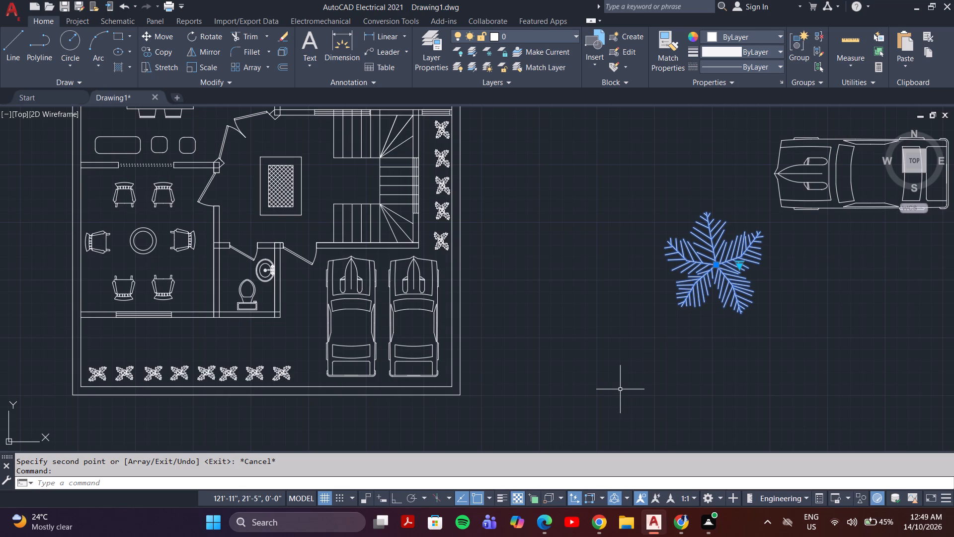
text(co)
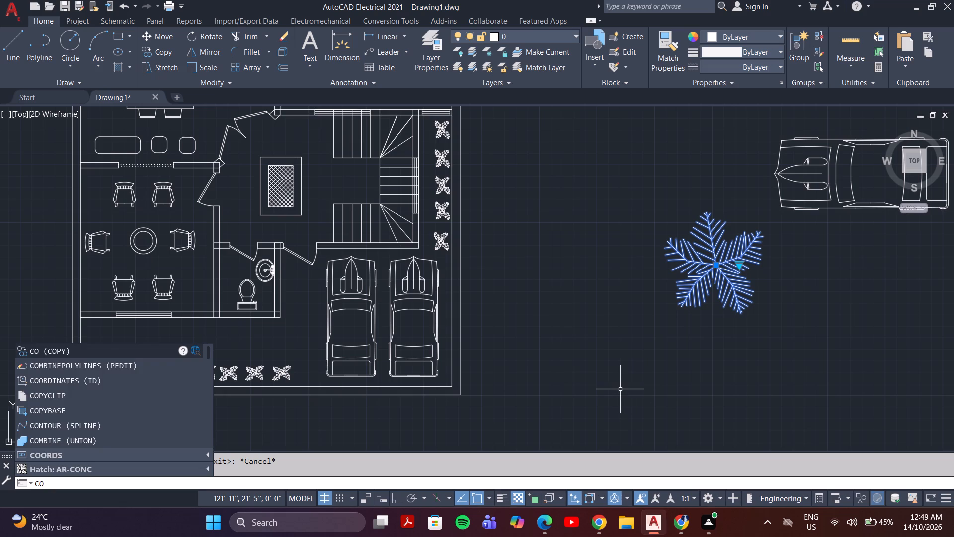
key(Return)
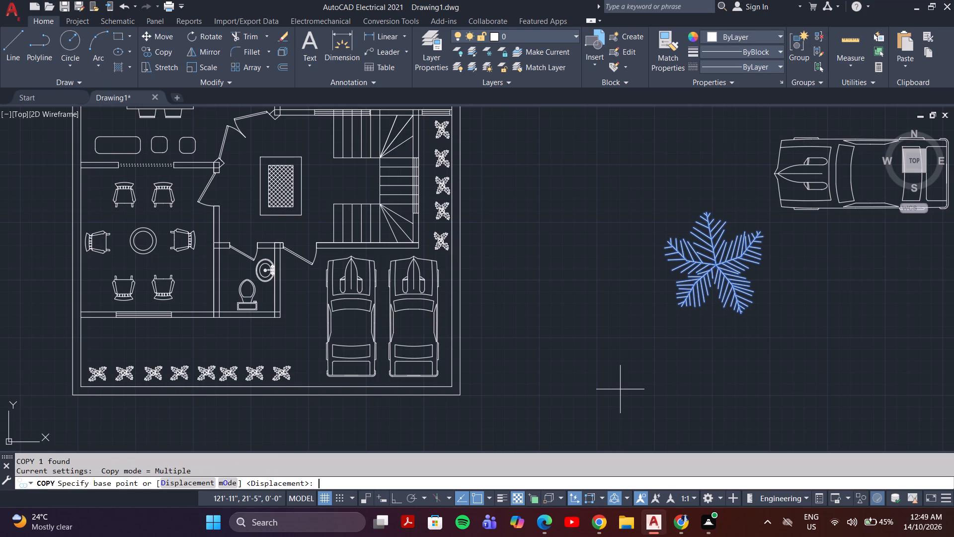
click(726, 261)
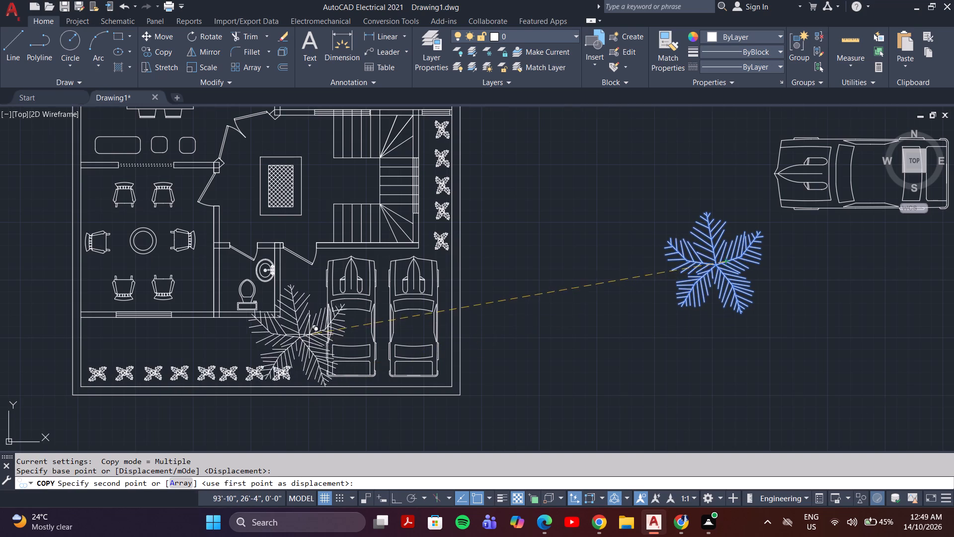
scroll(309, 335, up, 3)
click(309, 333)
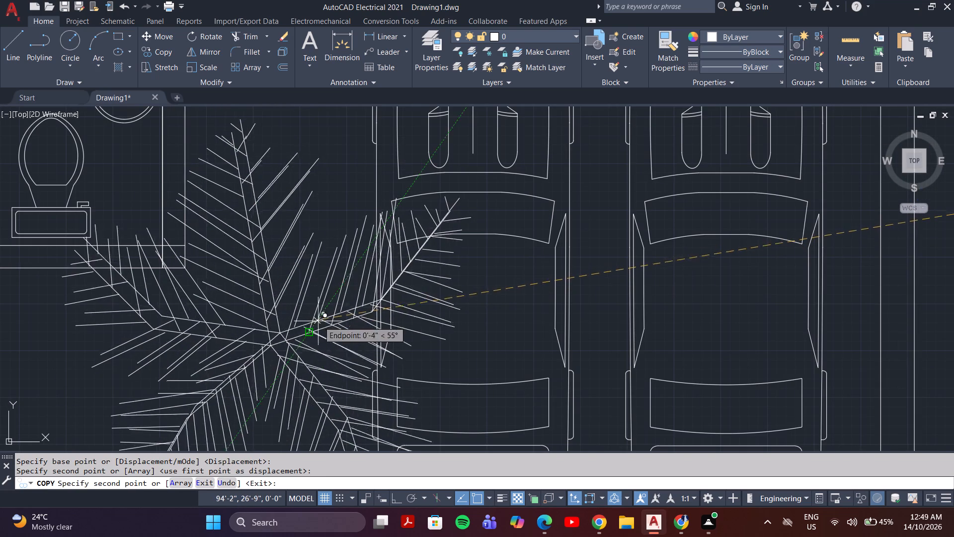
key(Escape)
Scale the front-yard palm tree down to about a third of its size, from a base point near the small toilet's corner.
click(277, 271)
drag(267, 308, 261, 308)
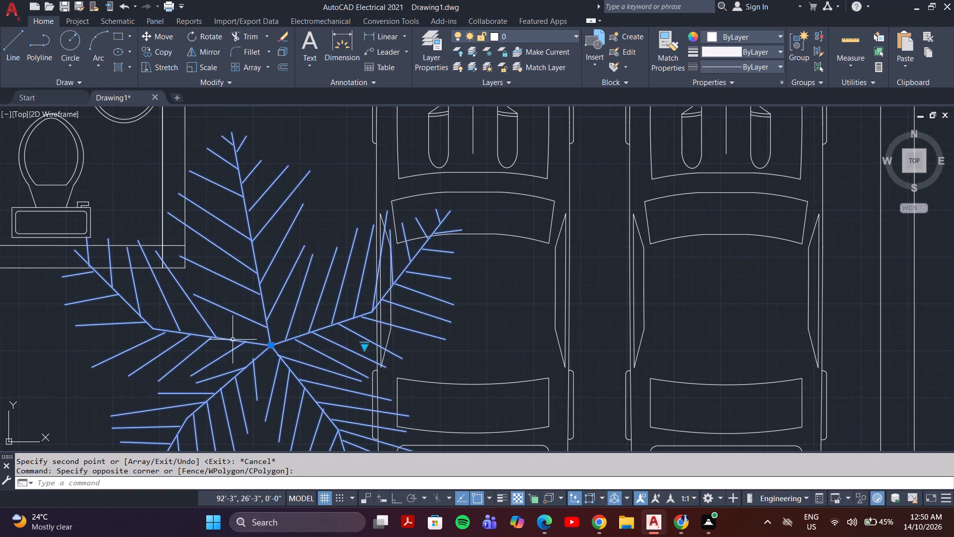
key(e)
key(BackSpace)
key(s)
key(c)
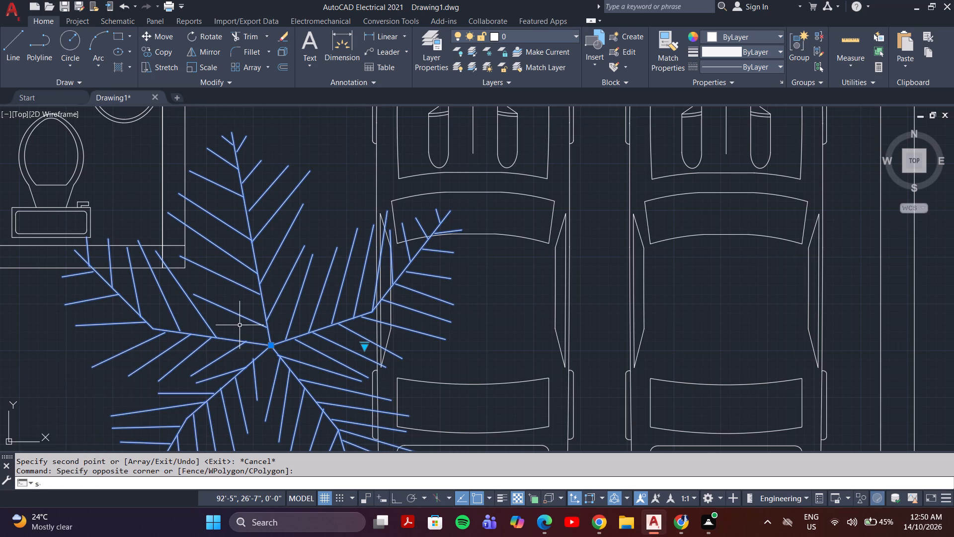
key(Return)
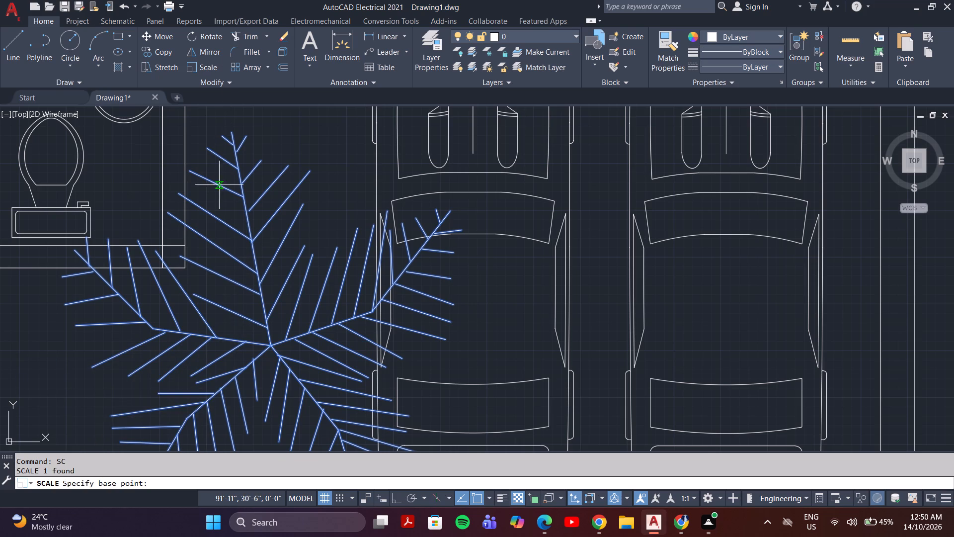
click(177, 280)
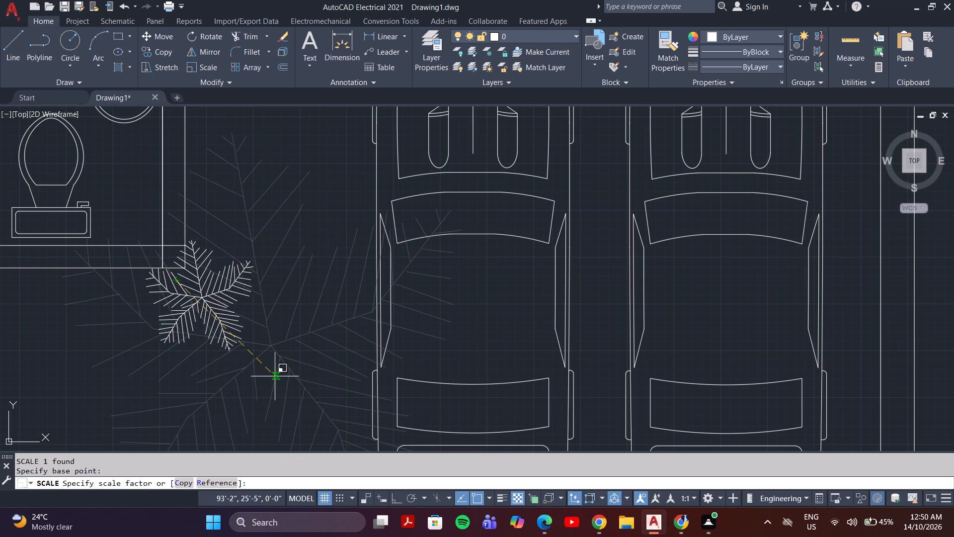
scroll(275, 376, down, 1)
middle_drag(275, 374, 300, 313)
click(310, 332)
Move the scaled palm tree south, clear of the small toilet's corner and just above the row of plants.
click(260, 267)
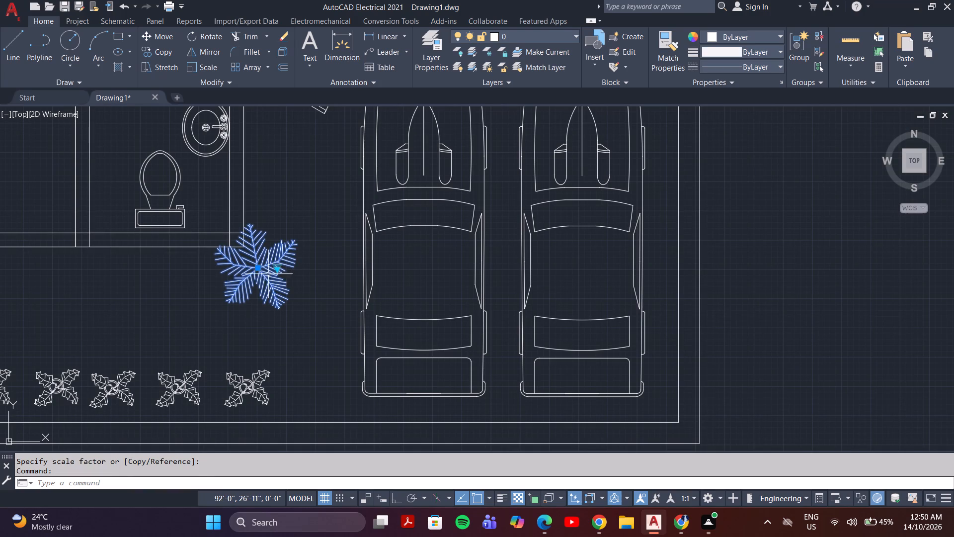
key(m)
key(Return)
drag(255, 267, 257, 289)
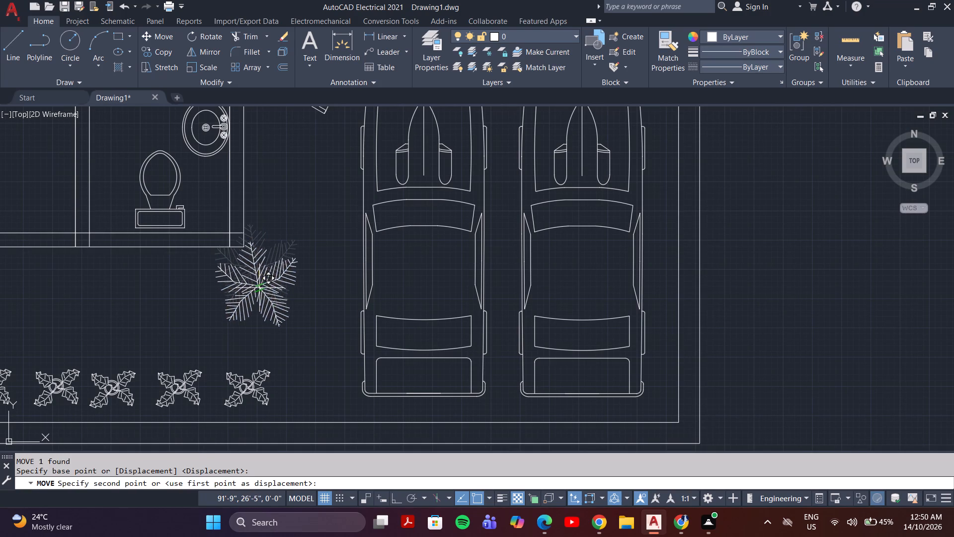
click(257, 302)
Copy the small palm tree to the west end of the front yard, above the row of plants.
scroll(262, 280, down, 3)
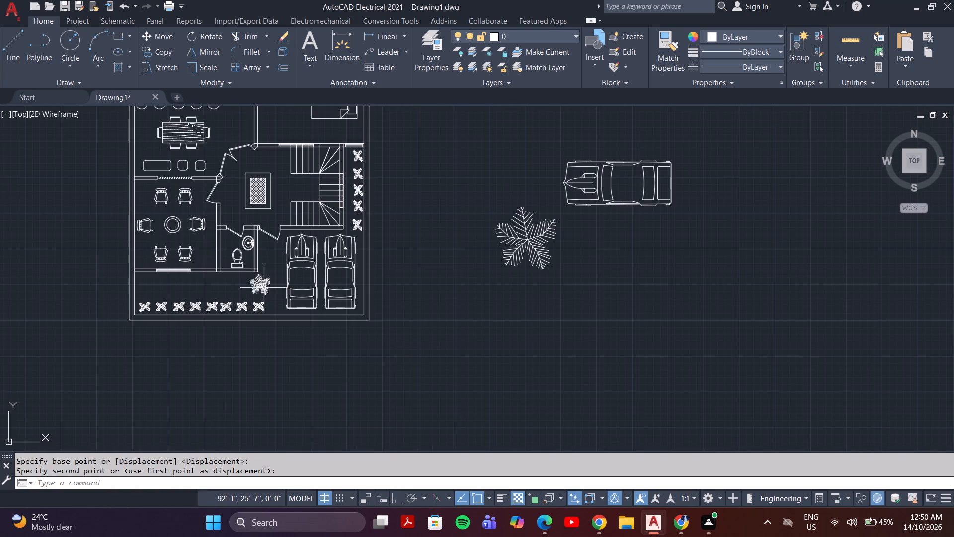
click(264, 288)
key(Escape)
click(260, 287)
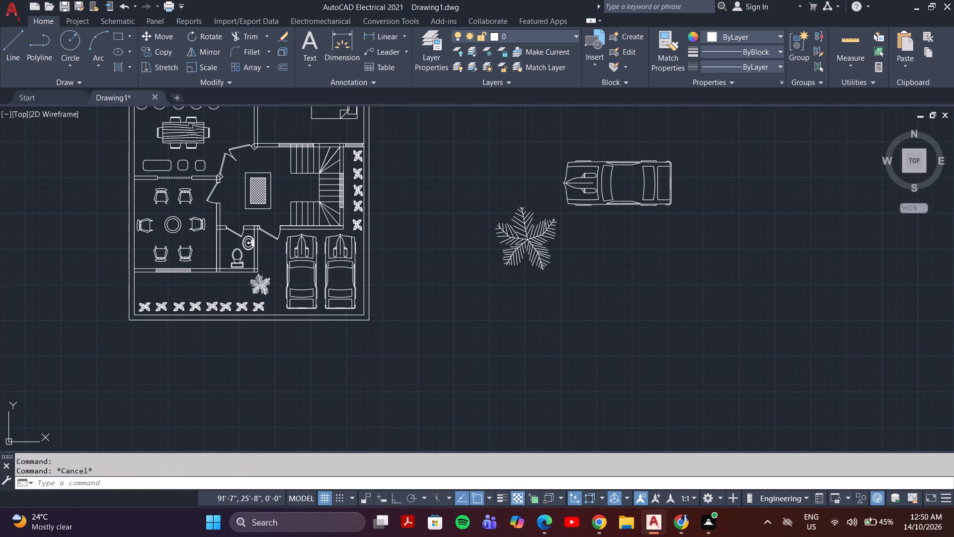
key(c)
key(o)
key(Return)
click(258, 286)
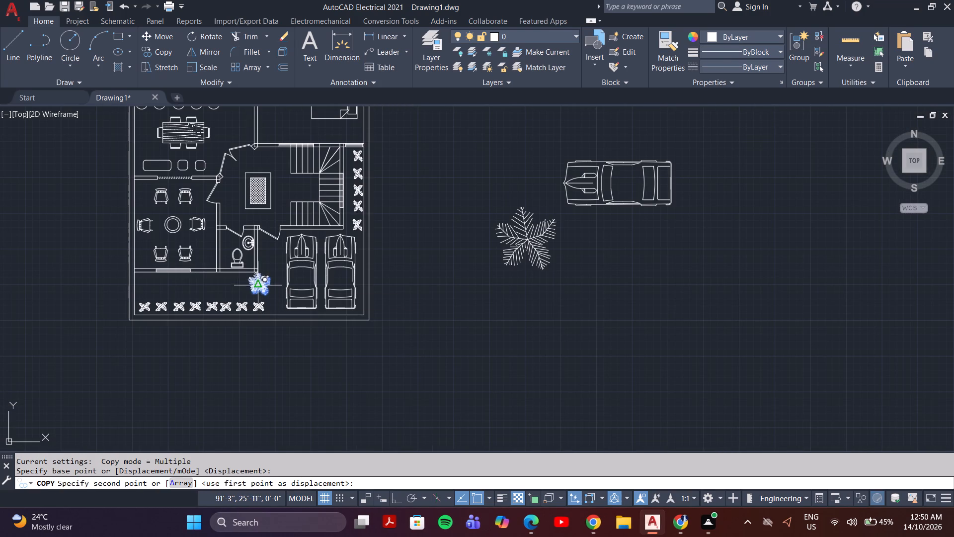
click(147, 288)
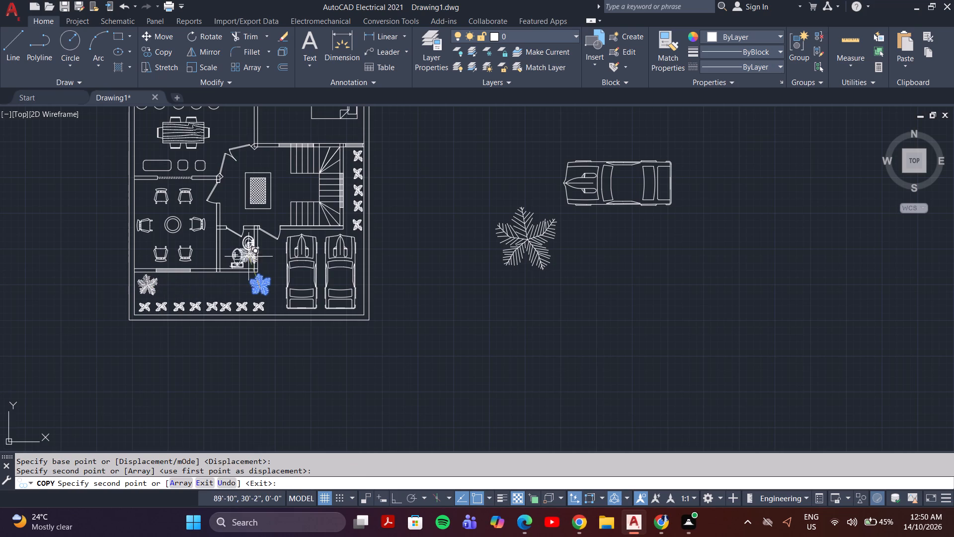
middle_drag(260, 247, 265, 364)
scroll(254, 311, down, 2)
middle_drag(254, 298, 263, 343)
scroll(259, 332, up, 3)
scroll(259, 332, down, 1)
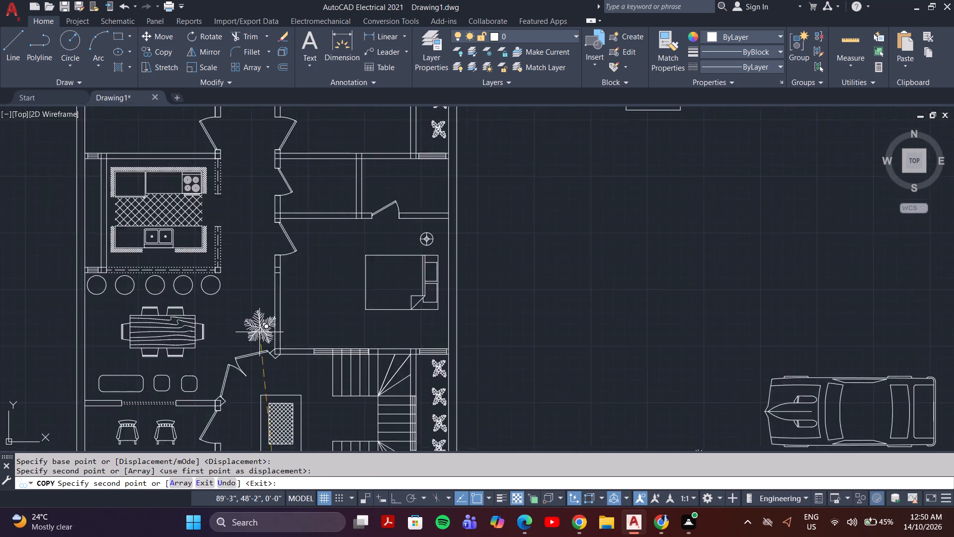
scroll(259, 332, down, 1)
middle_drag(259, 330, 279, 262)
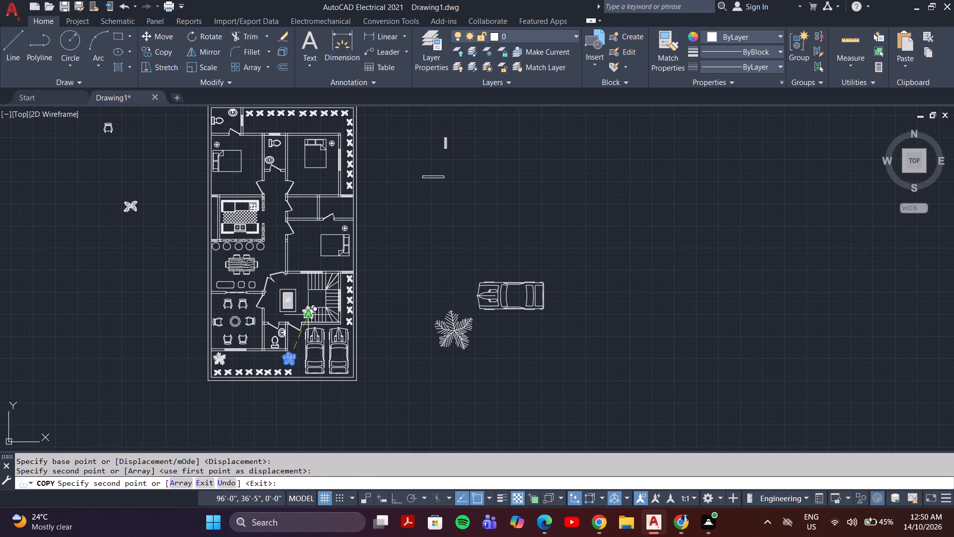
scroll(296, 341, up, 2)
key(Escape)
Look over the whole floor plan to check which rooms still need furniture or fixtures.
scroll(291, 339, down, 1)
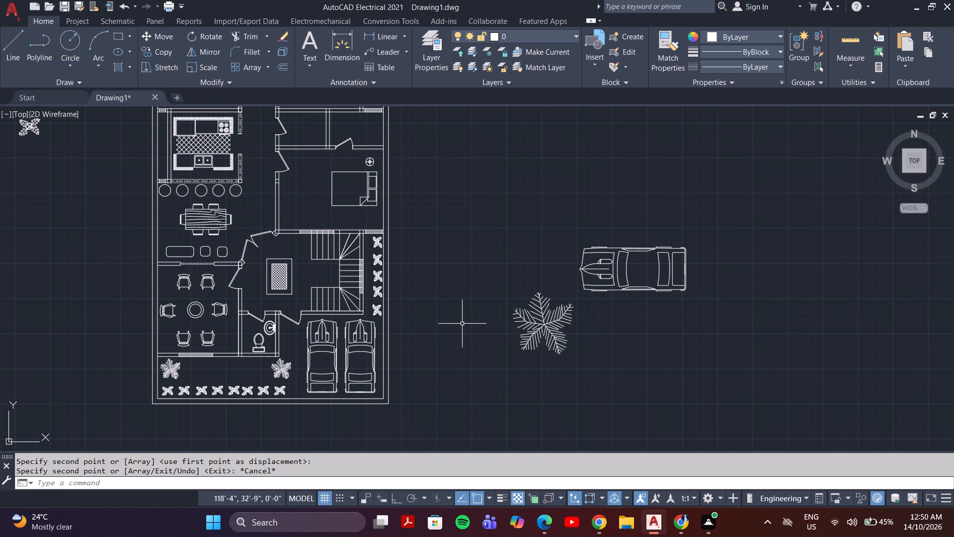
middle_drag(473, 368, 443, 446)
scroll(442, 374, down, 1)
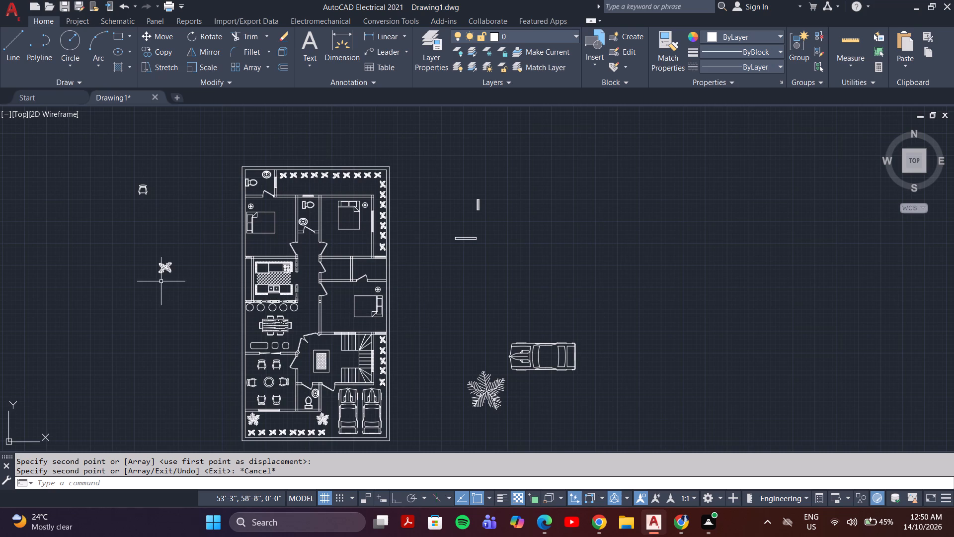
middle_drag(345, 271, 336, 250)
scroll(331, 269, up, 3)
scroll(279, 310, down, 1)
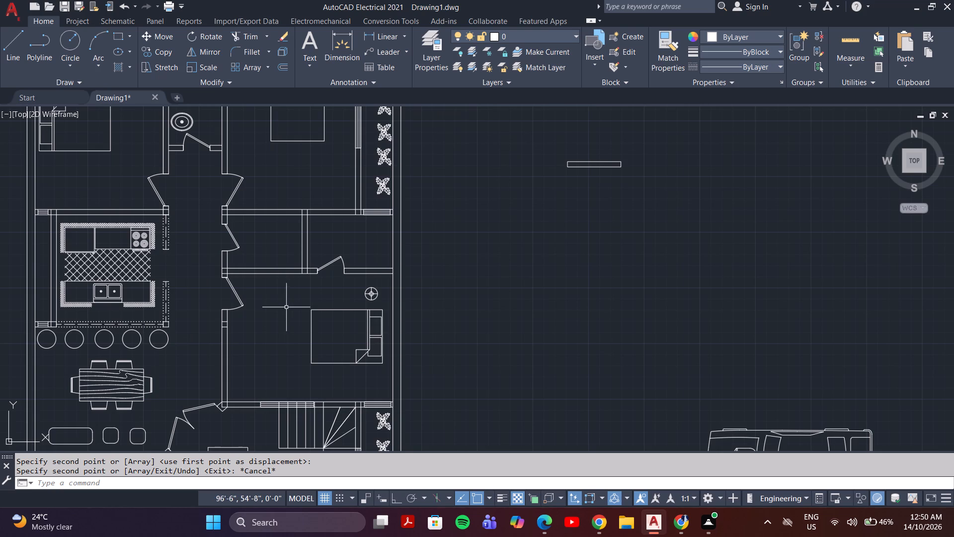
Copy the washbasin from the northwest bathroom into the empty bathroom north of the east bedroom, against its north wall.
middle_drag(196, 182, 199, 286)
scroll(184, 216, up, 2)
scroll(174, 221, down, 3)
middle_drag(129, 200, 161, 245)
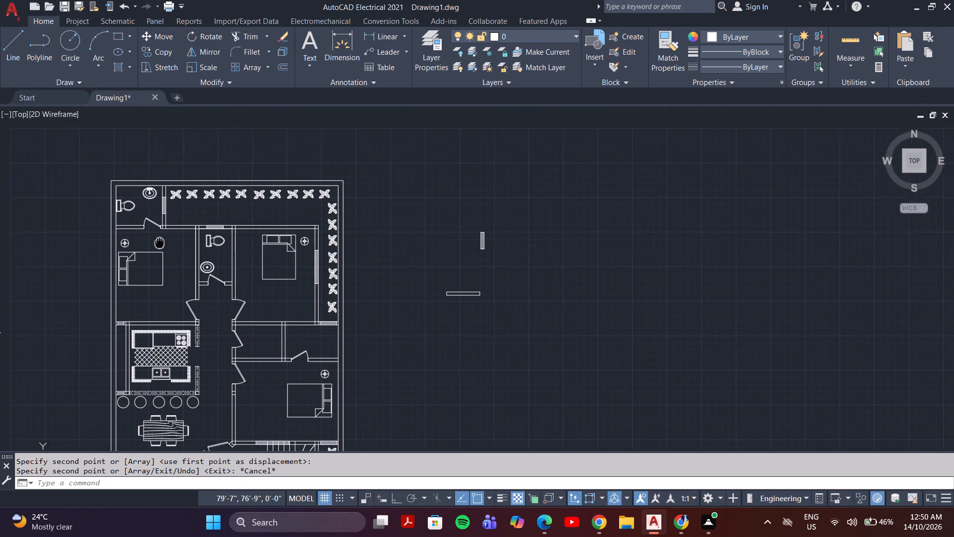
middle_drag(161, 245, 162, 248)
scroll(149, 188, up, 4)
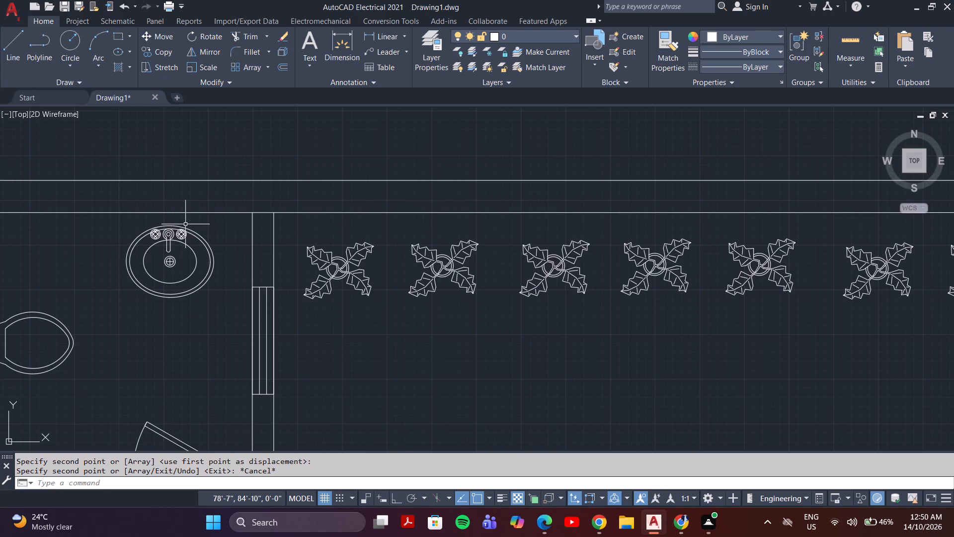
click(186, 224)
click(157, 251)
key(m)
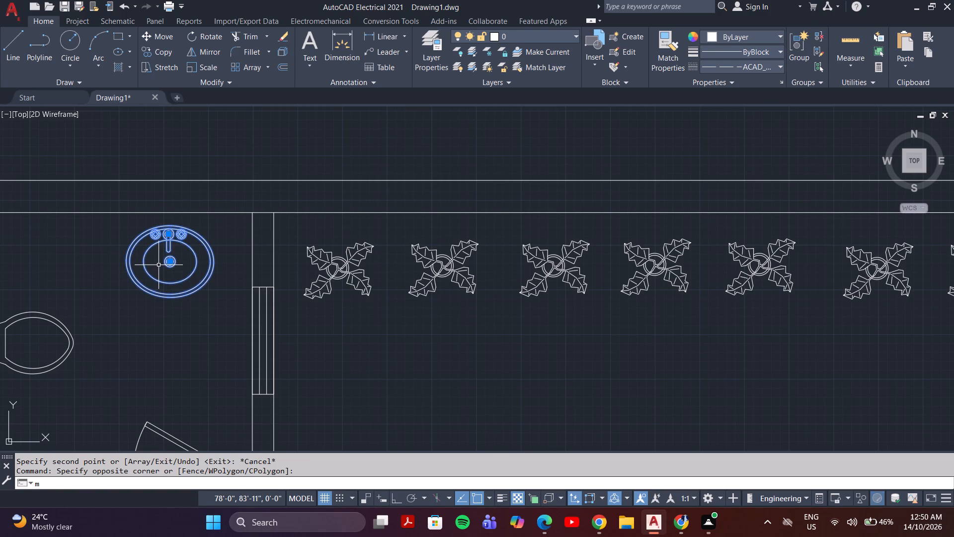
key(BackSpace)
key(c)
key(o)
key(Return)
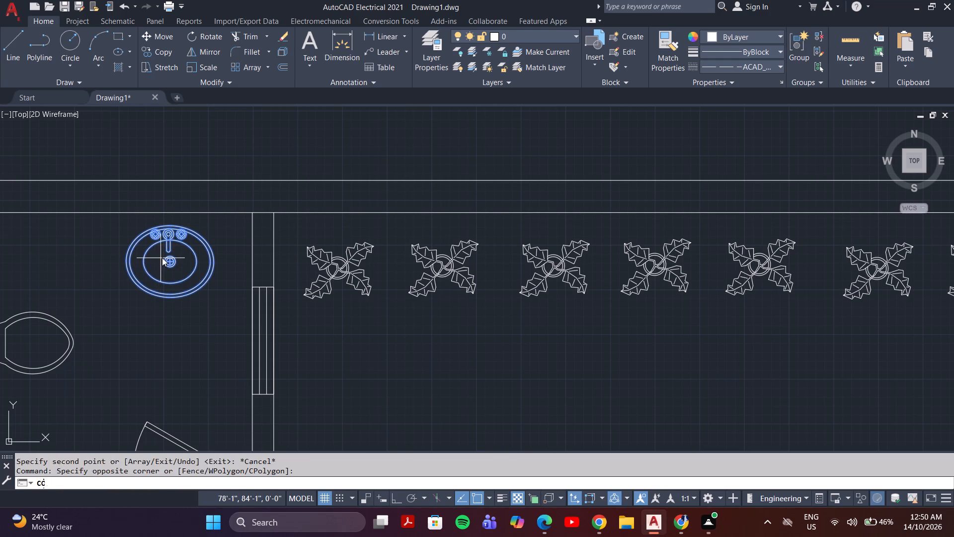
click(158, 230)
scroll(332, 291, down, 4)
middle_drag(539, 321, 248, 321)
middle_drag(212, 395, 293, 244)
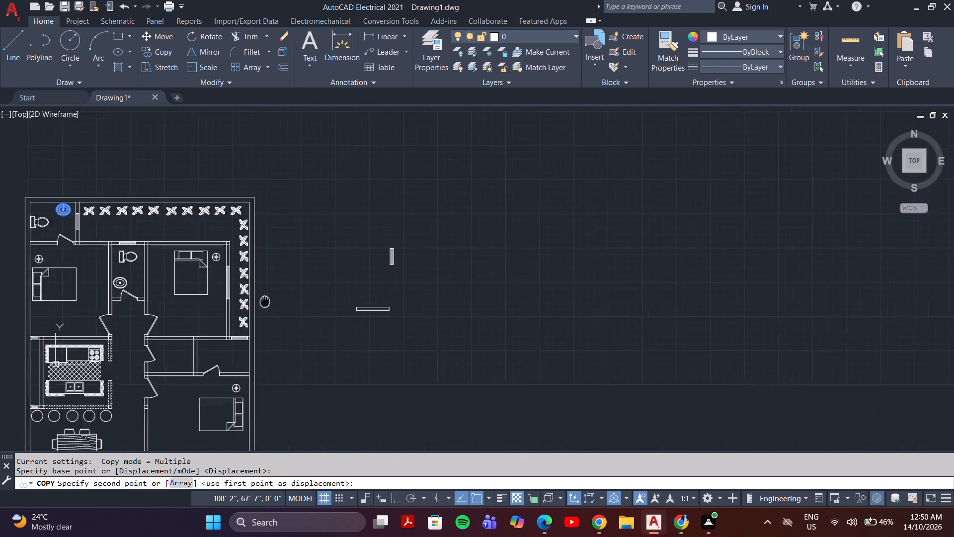
middle_drag(293, 244, 320, 215)
scroll(312, 280, up, 3)
middle_drag(263, 251, 285, 335)
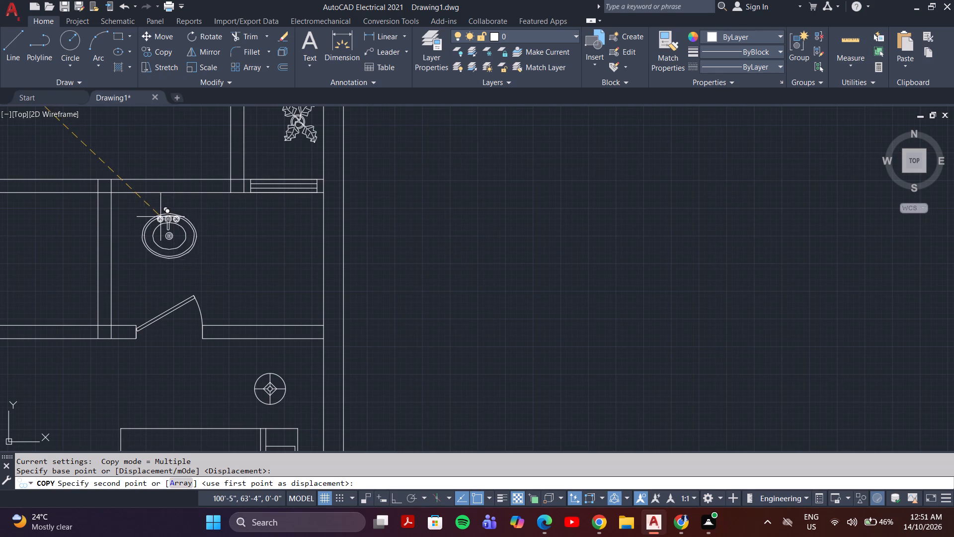
click(155, 200)
scroll(114, 219, down, 3)
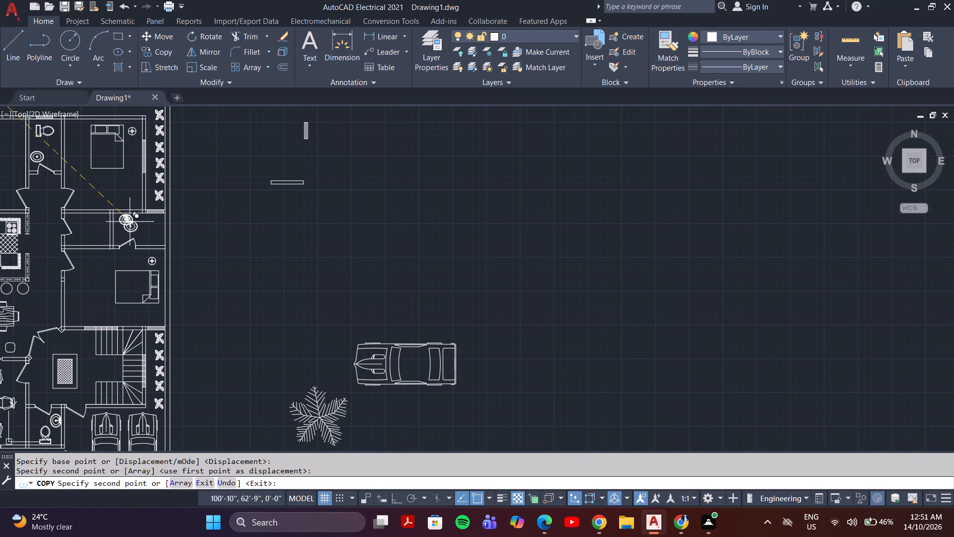
key(Escape)
Copy the toilet from the northwest bathroom into the east bathroom, beside the new washbasin.
middle_drag(101, 220, 442, 362)
scroll(299, 260, up, 3)
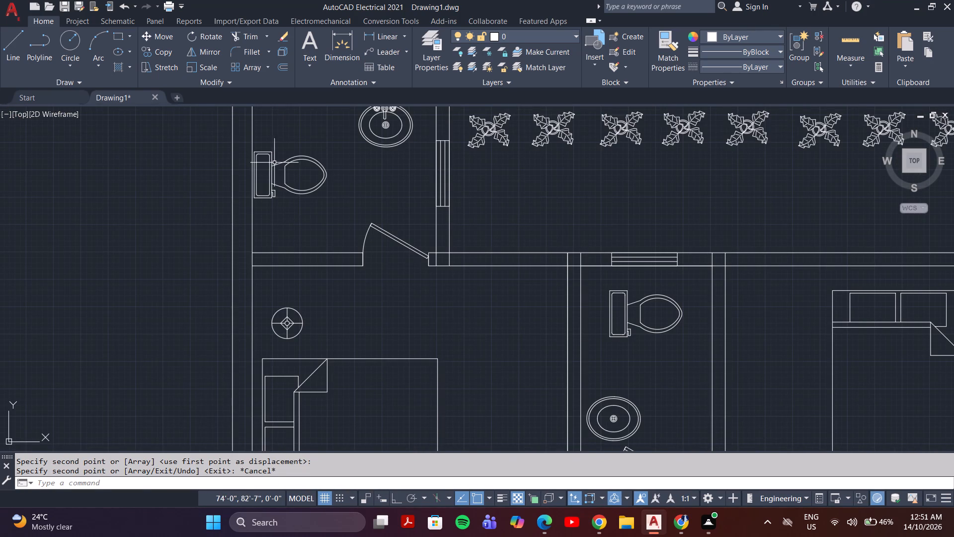
click(280, 157)
click(272, 183)
key(c)
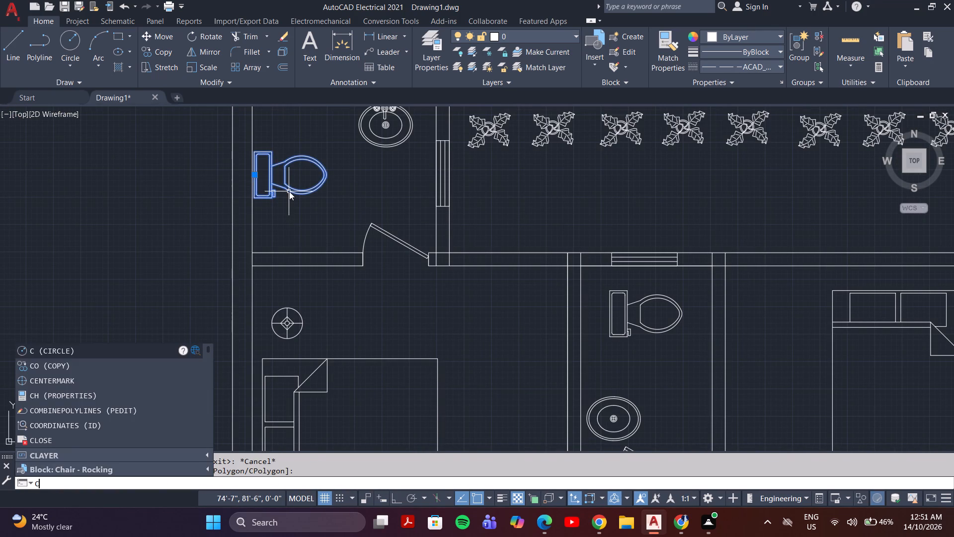
key(o)
key(Return)
click(261, 177)
scroll(470, 264, down, 4)
middle_drag(614, 272, 374, 288)
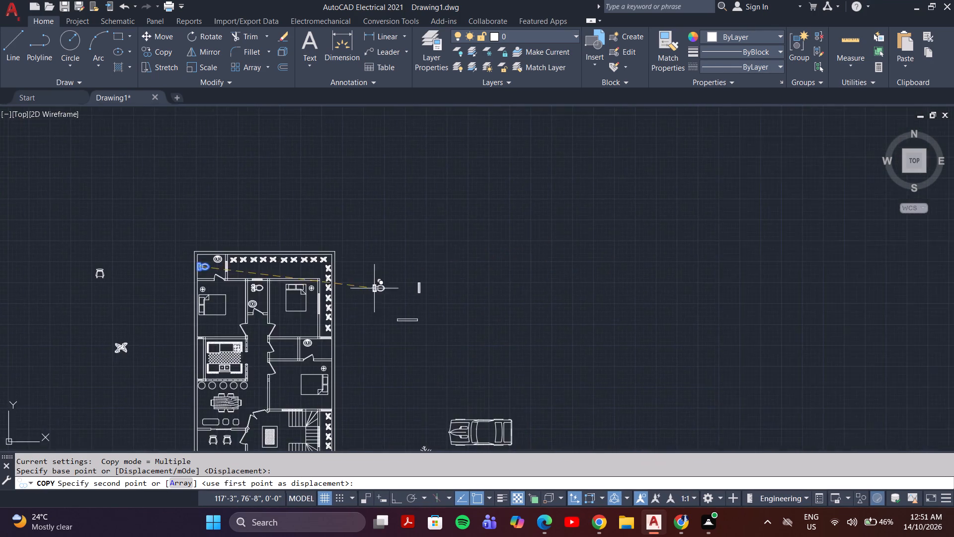
scroll(342, 354, up, 4)
click(204, 292)
key(Escape)
Rotate the copied toilet 90 degrees clockwise so its tank is on the north side.
click(213, 280)
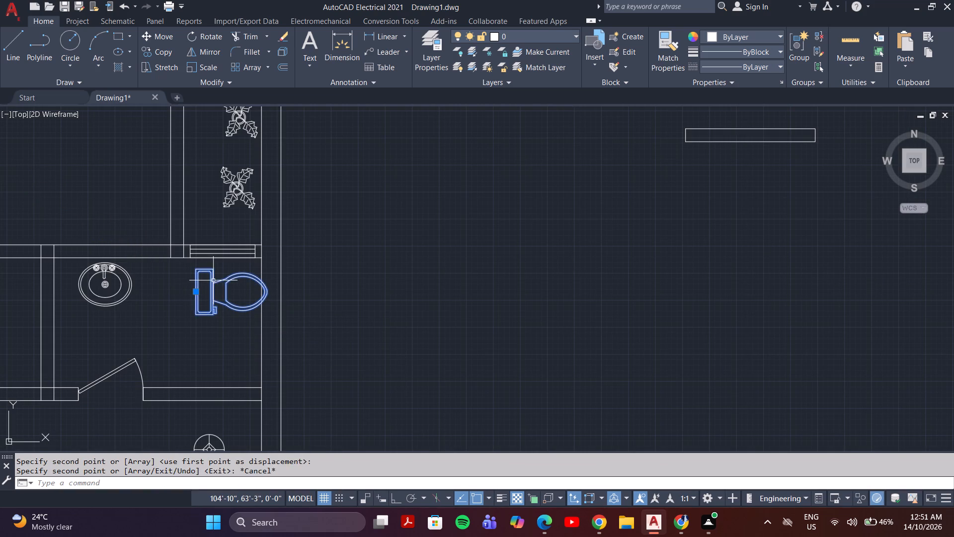
click(194, 304)
key(r)
key(o)
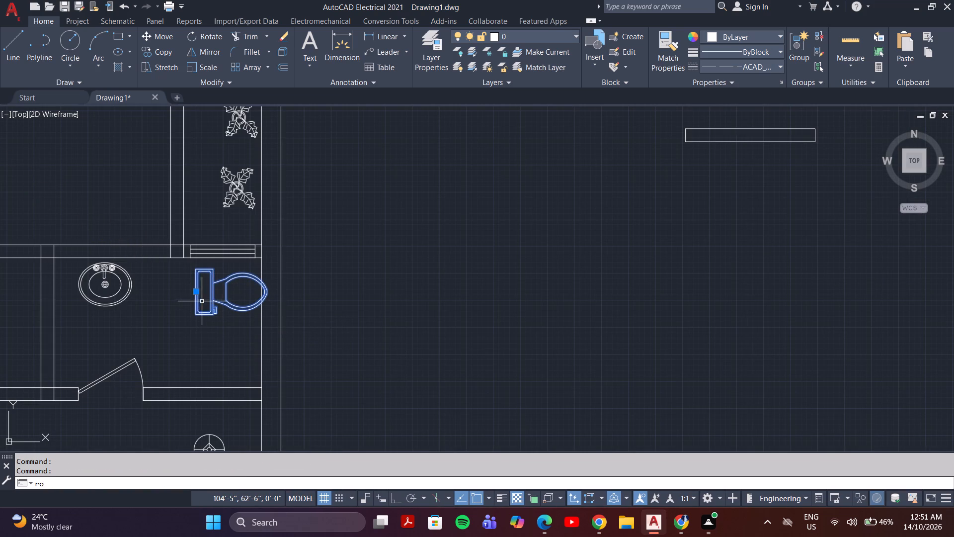
key(Return)
click(215, 268)
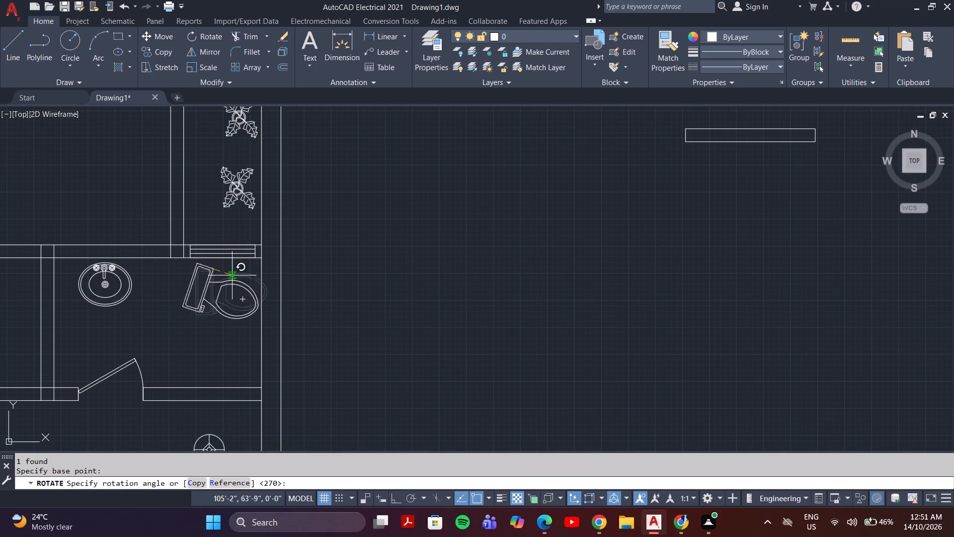
key(F8)
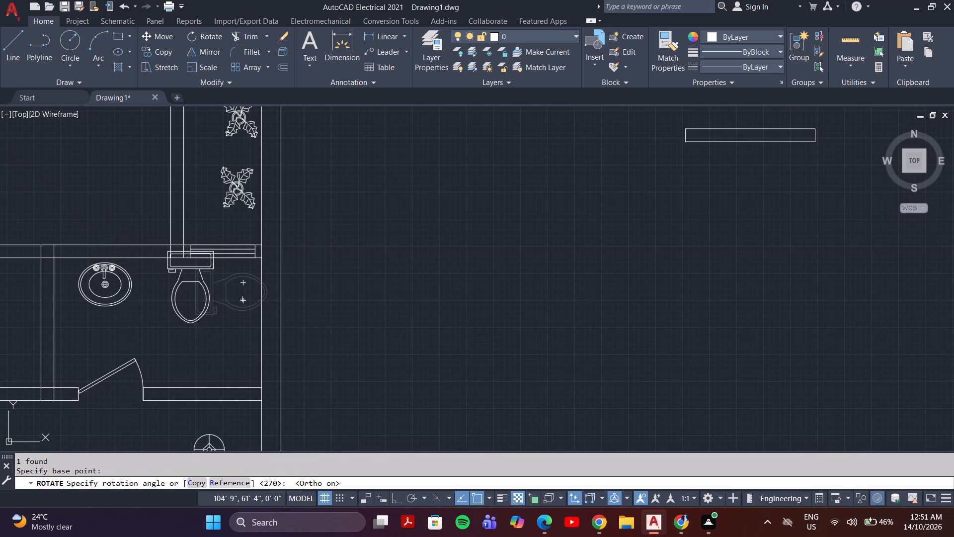
click(211, 331)
Move the rotated toilet below the east bathroom's window, between the washbasin and the east boundary wall.
drag(221, 299, 216, 301)
click(189, 325)
key(m)
key(Return)
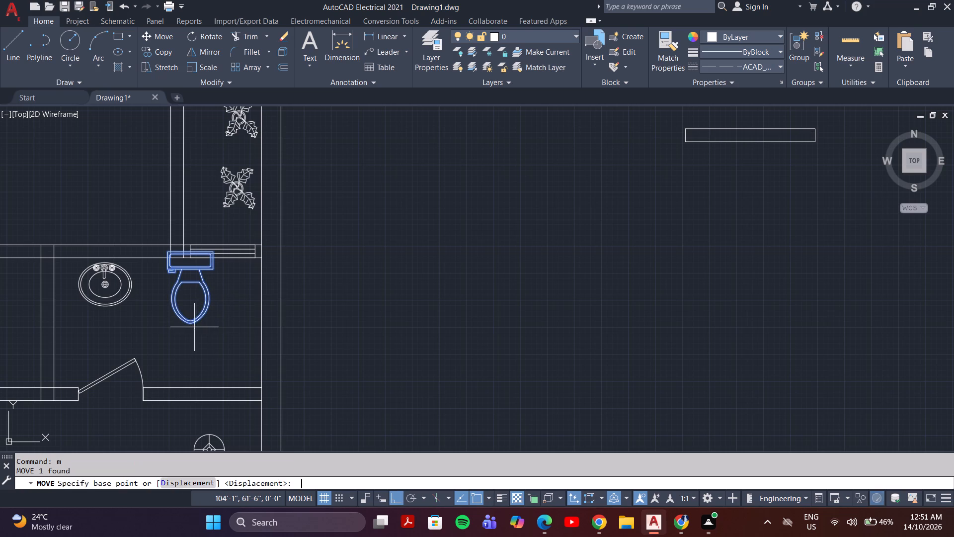
click(194, 282)
key(F8)
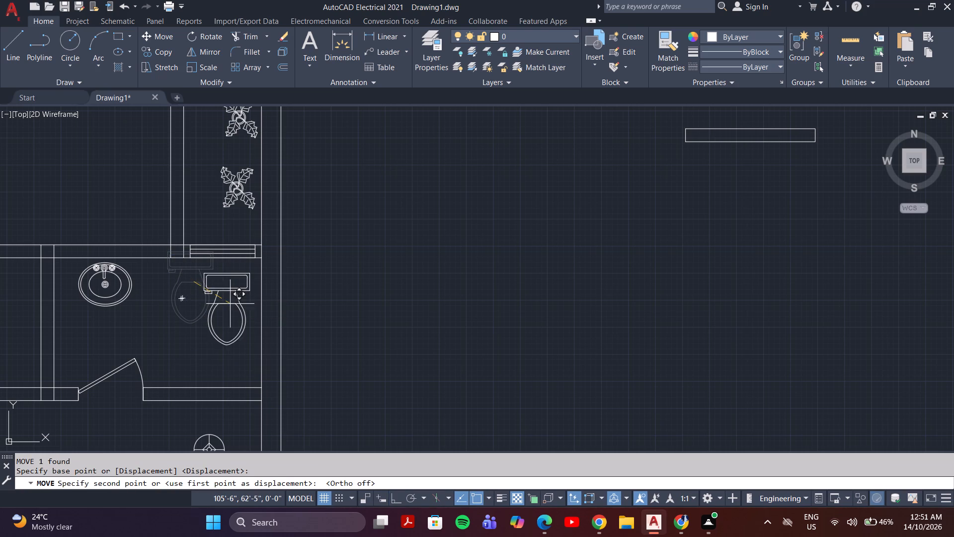
click(228, 297)
Rotate the toilet in the bathroom west of the northeast bedroom 90 degrees clockwise so its tank is on the north side.
scroll(247, 308, down, 2)
middle_drag(353, 308, 410, 302)
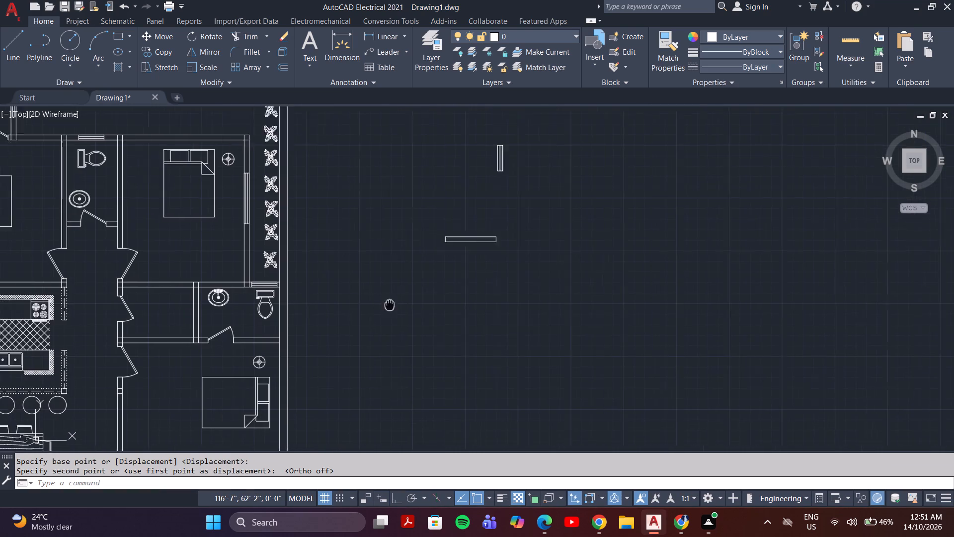
middle_drag(410, 302, 446, 295)
middle_drag(159, 190, 209, 239)
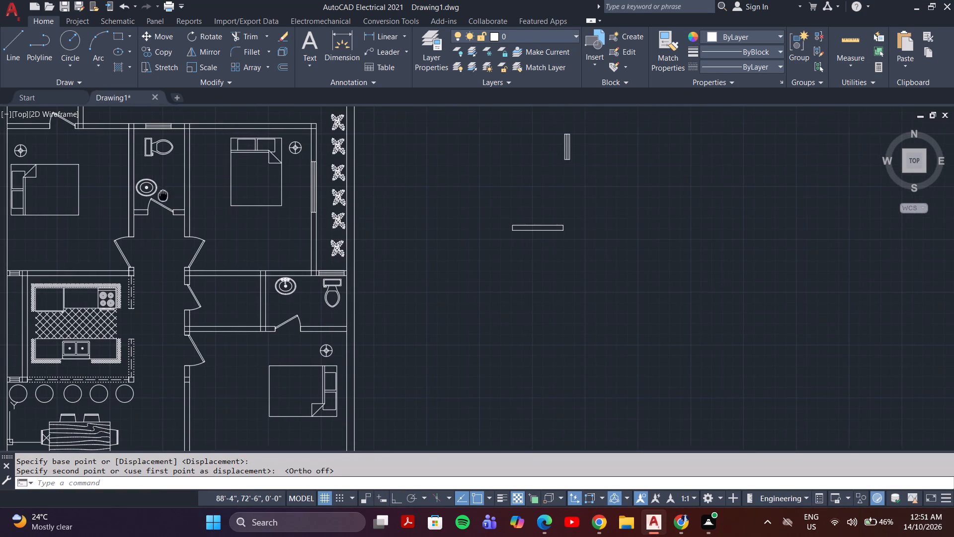
middle_drag(209, 239, 214, 244)
scroll(201, 234, up, 3)
scroll(217, 196, down, 1)
middle_drag(216, 203, 244, 366)
click(258, 287)
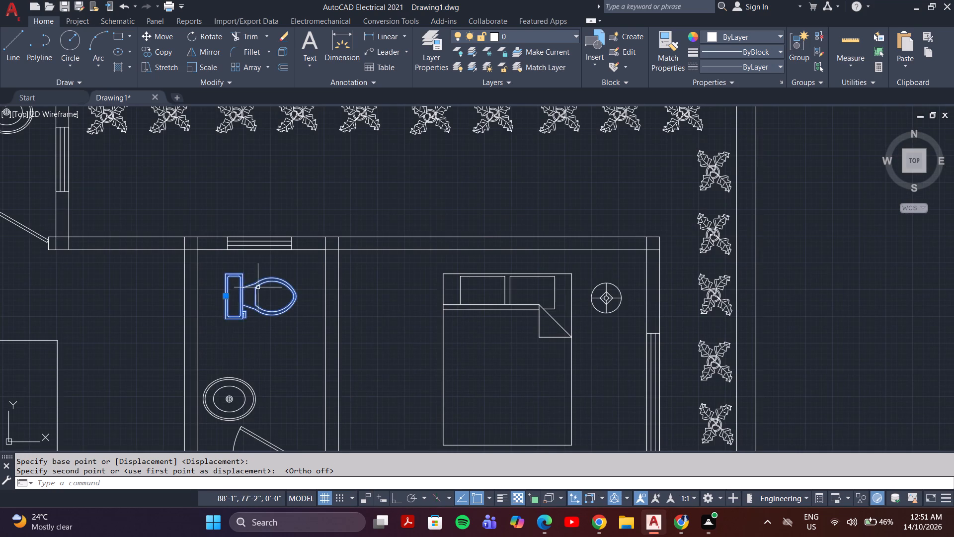
key(r)
key(o)
key(Return)
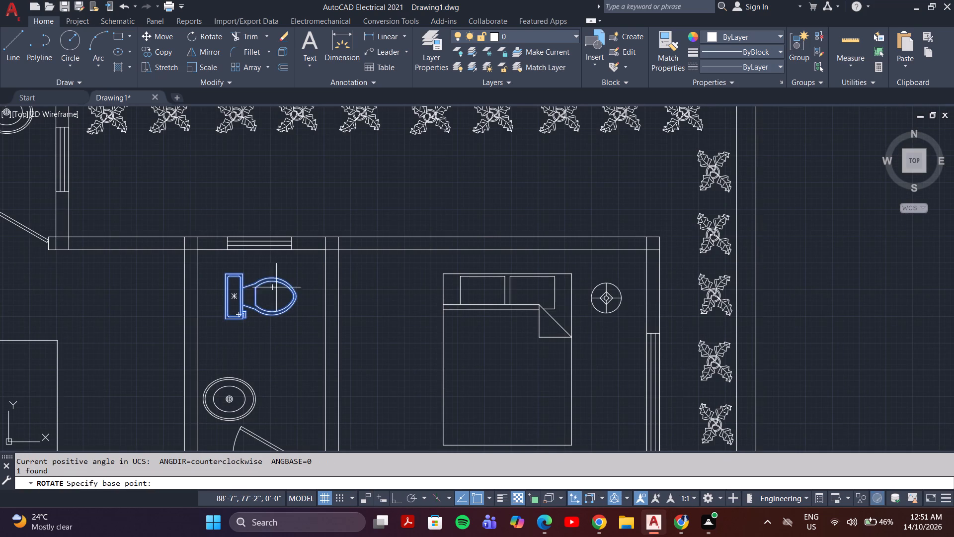
click(295, 296)
key(F8)
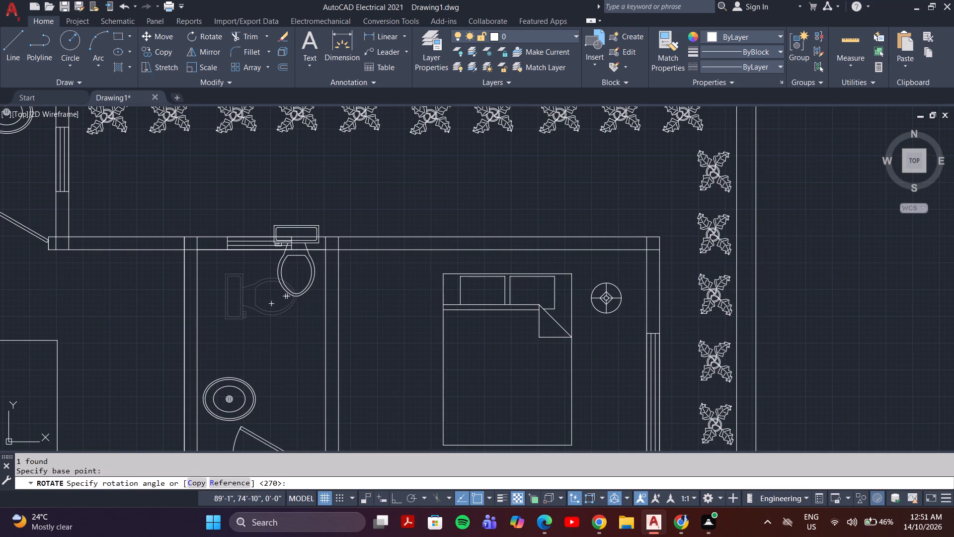
click(290, 348)
Move the rotated toilet inside that bathroom, centred just below the window in its north wall.
click(294, 229)
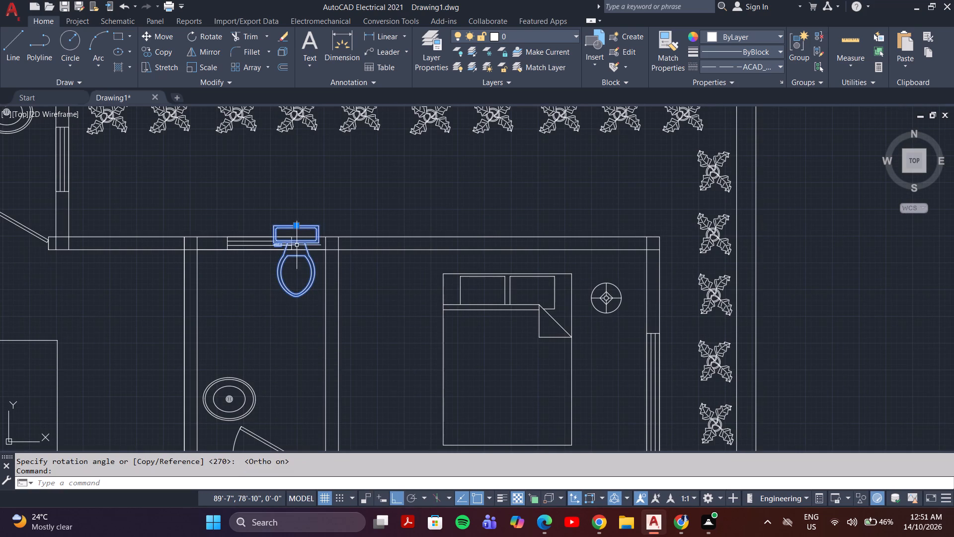
key(m)
key(Return)
click(295, 227)
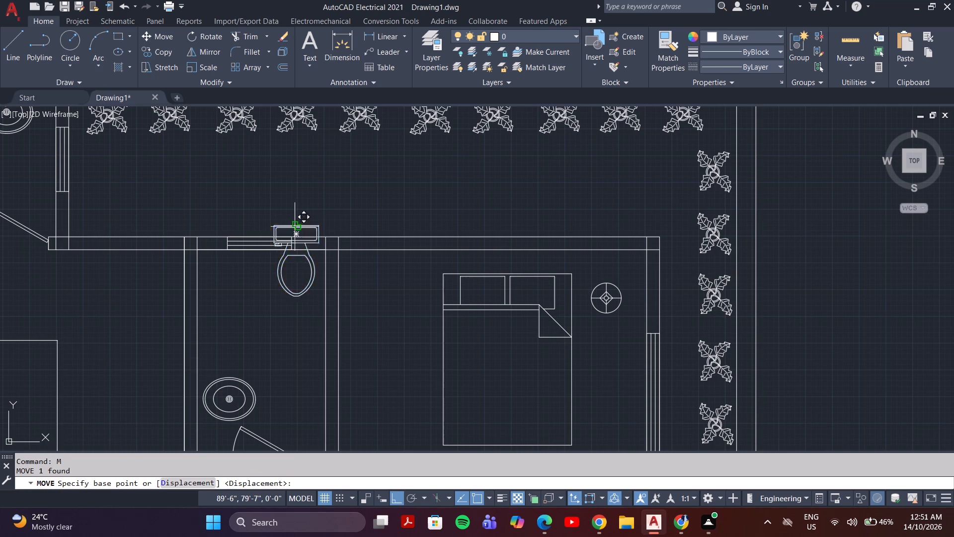
key(F8)
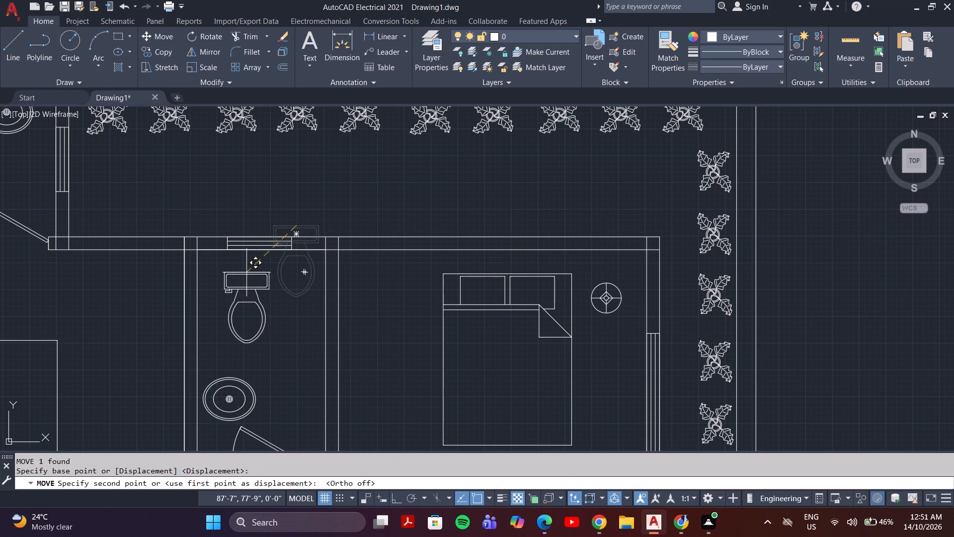
click(257, 257)
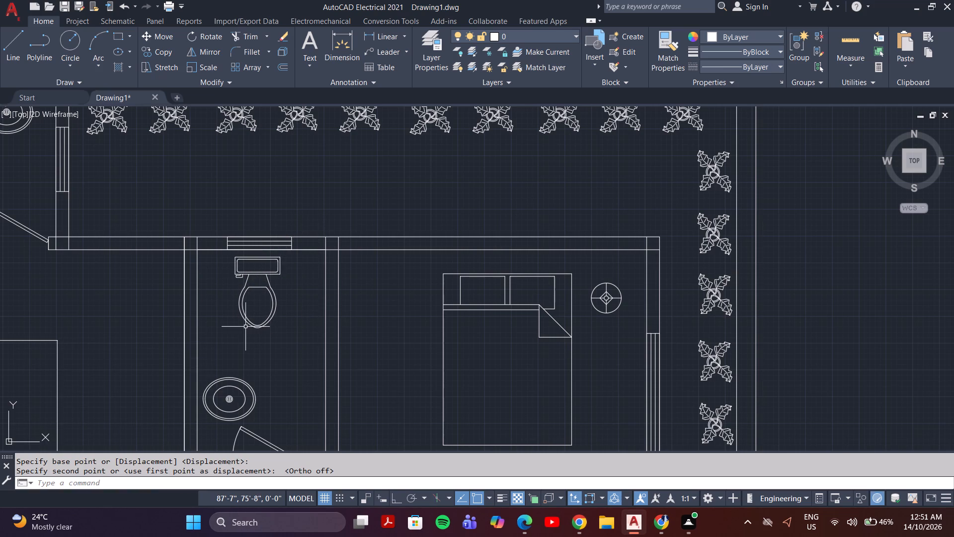
middle_drag(246, 329, 251, 291)
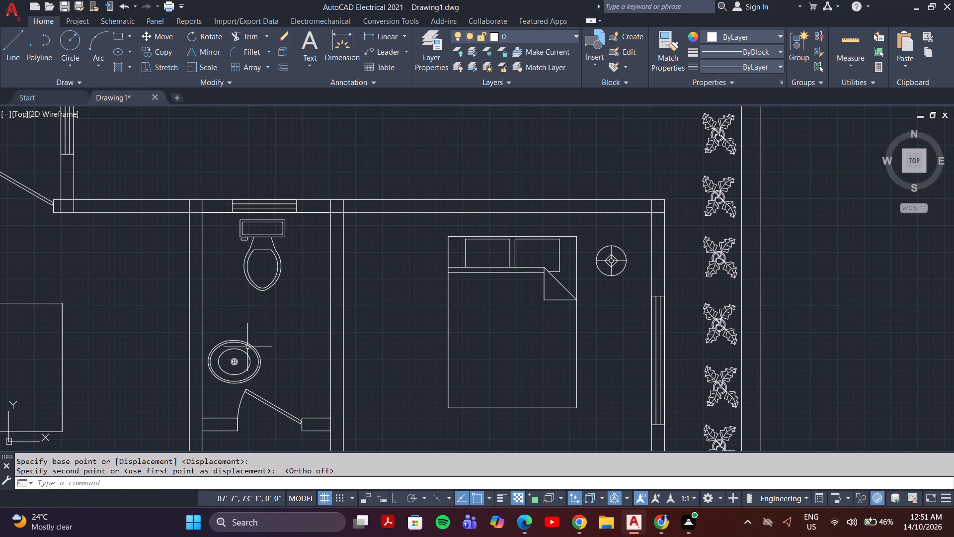
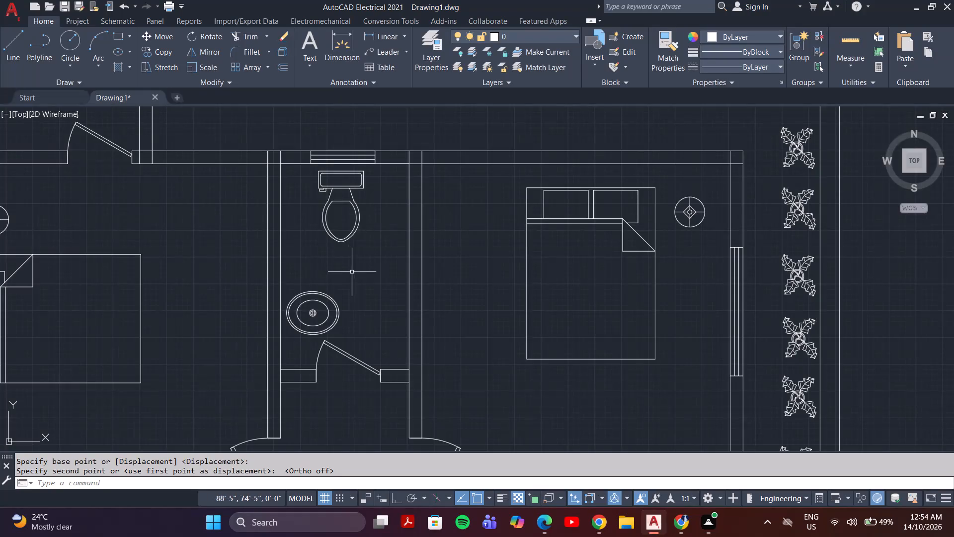
Rotate the washbasin in the bathroom west of the northeast bedroom 90 degrees clockwise so its long axis runs north-south.
click(308, 282)
click(305, 310)
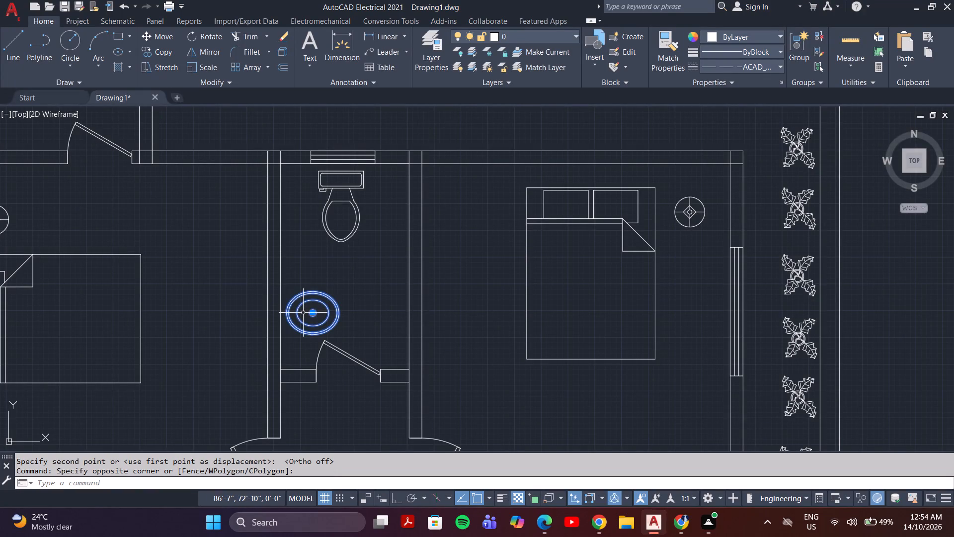
key(r)
key(o)
key(Return)
scroll(337, 301, up, 3)
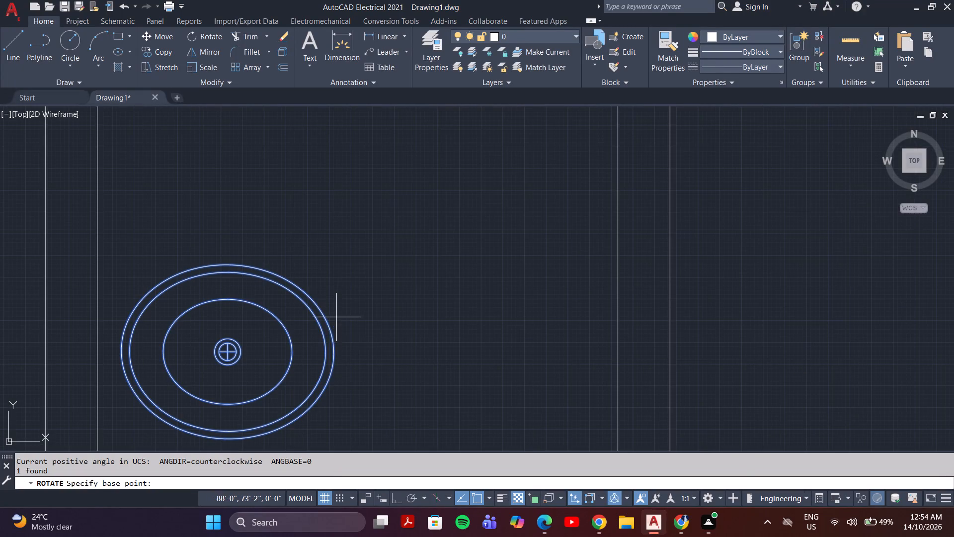
click(332, 355)
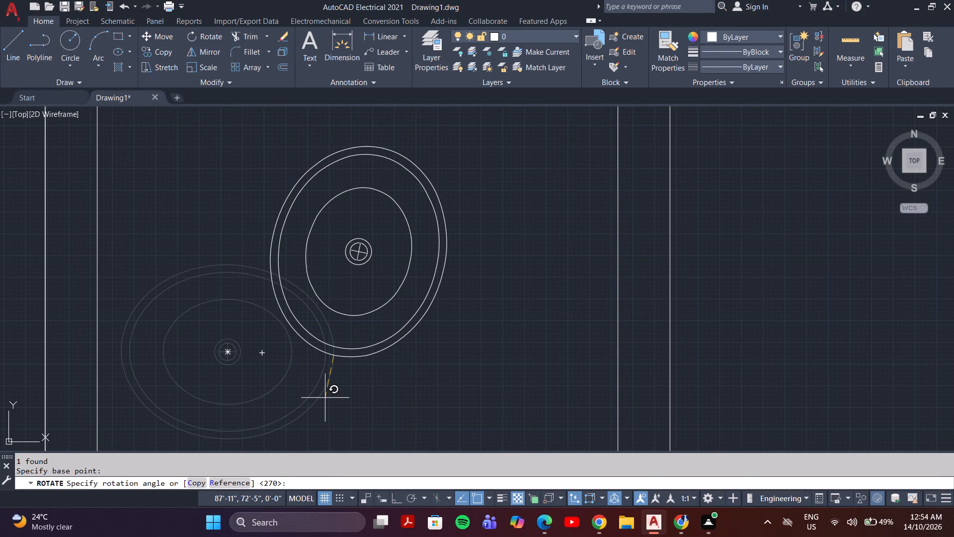
key(F8)
click(334, 404)
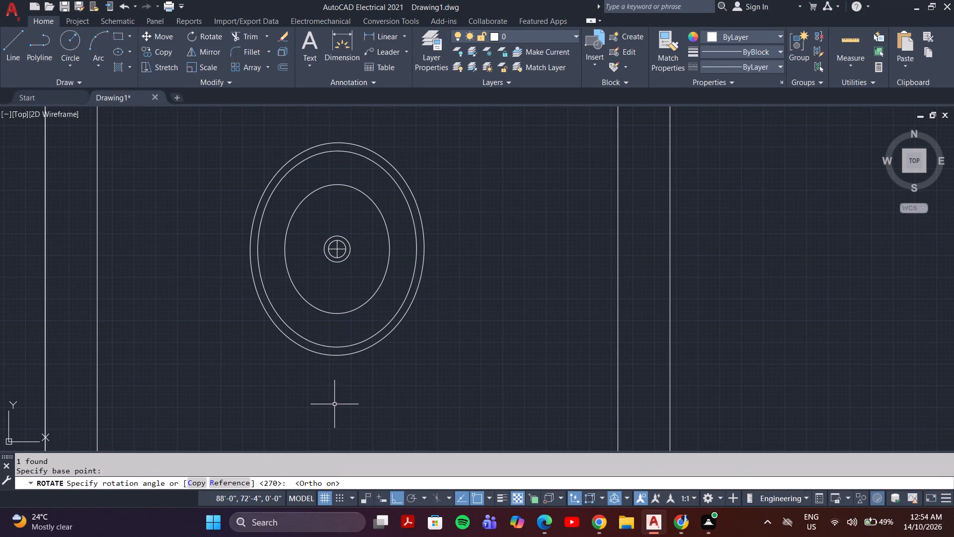
Move the rotated washbasin straight west, close beside that bathroom's west wall, between the toilet and the door.
click(418, 210)
click(336, 282)
key(m)
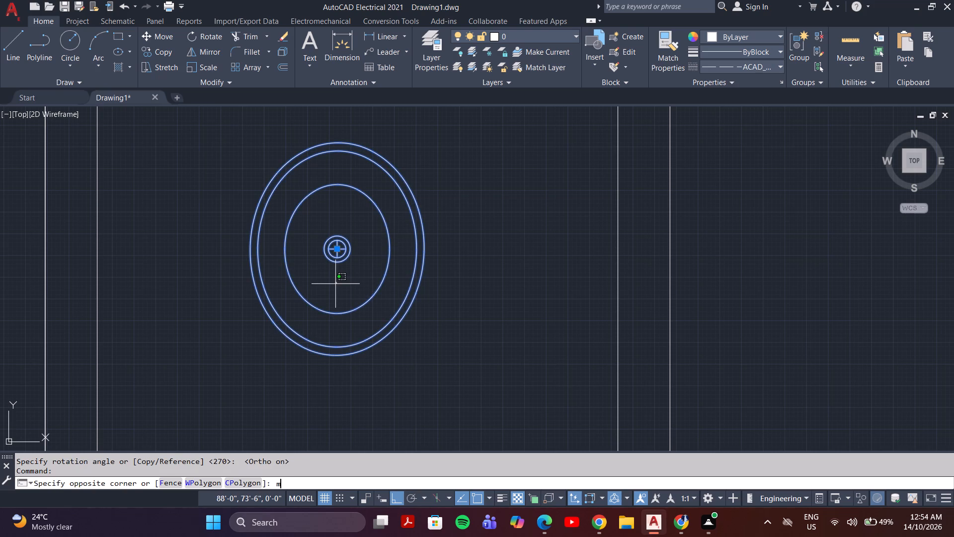
key(Return)
drag(342, 247, 342, 252)
scroll(166, 327, down, 4)
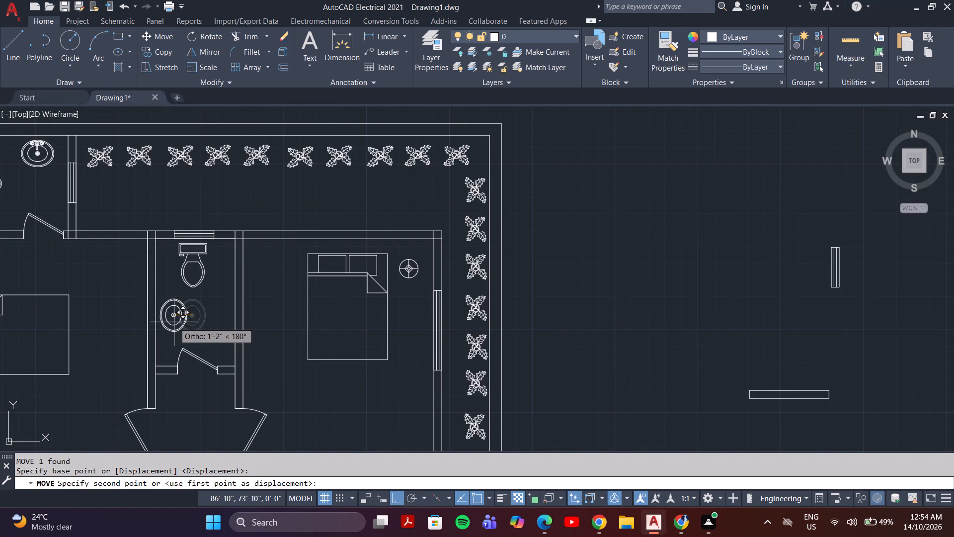
scroll(174, 322, up, 3)
click(158, 328)
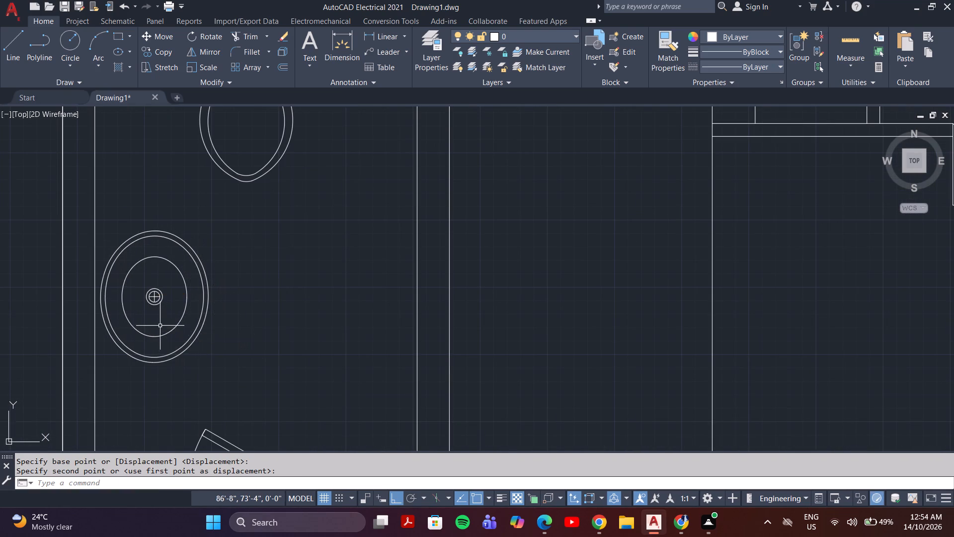
scroll(198, 288, down, 4)
middle_drag(155, 246, 243, 270)
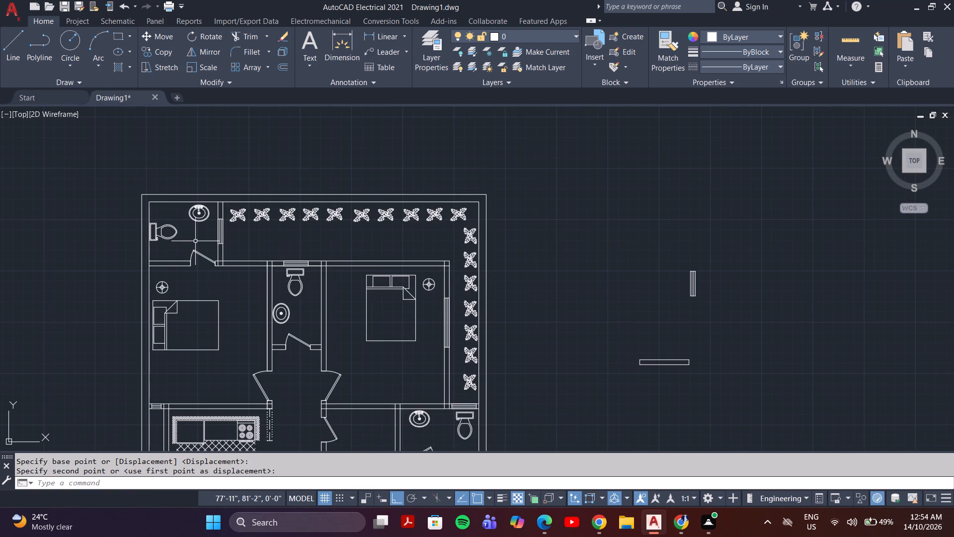
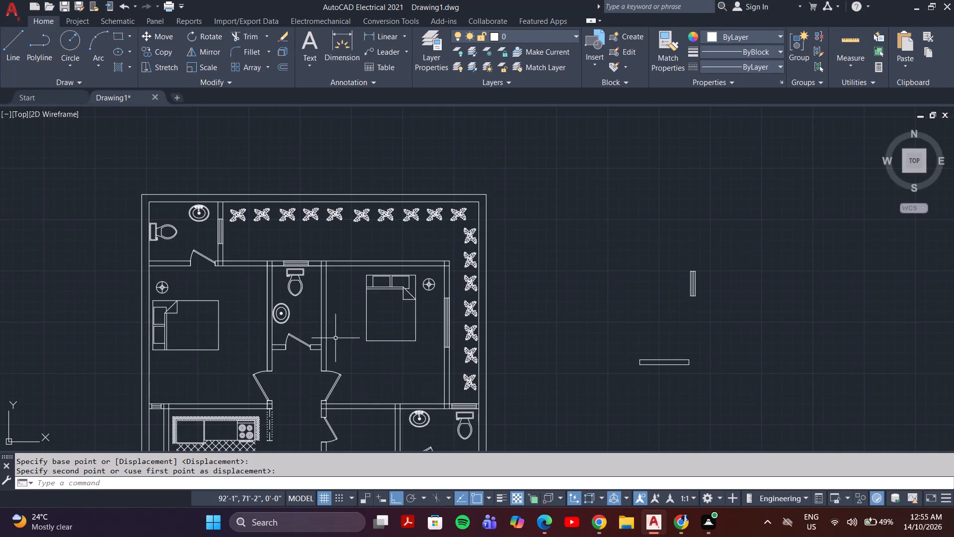
Move the tap set from the northwest bathroom's washbasin to the rotated washbasin in the bathroom west of the northeast bedroom.
scroll(129, 245, up, 3)
middle_drag(225, 224, 185, 381)
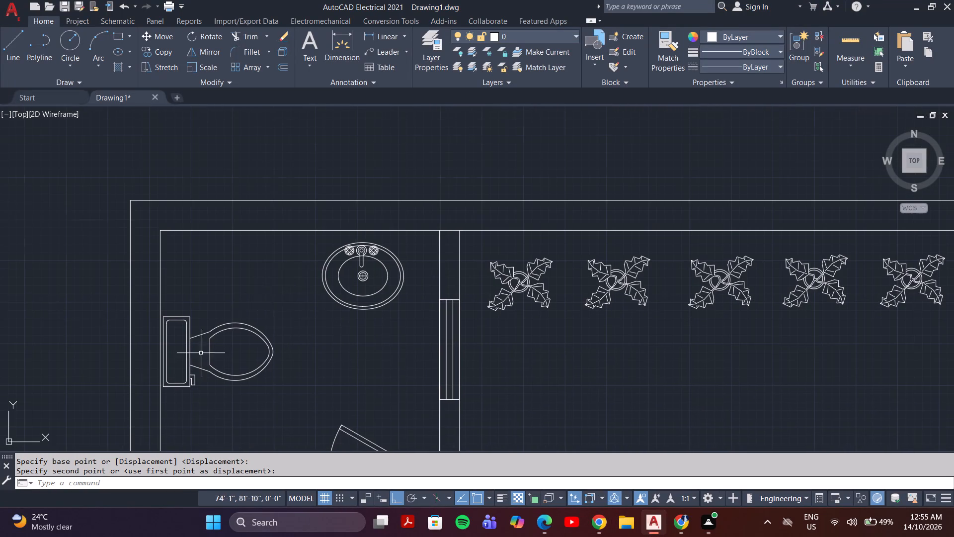
click(360, 252)
key(m)
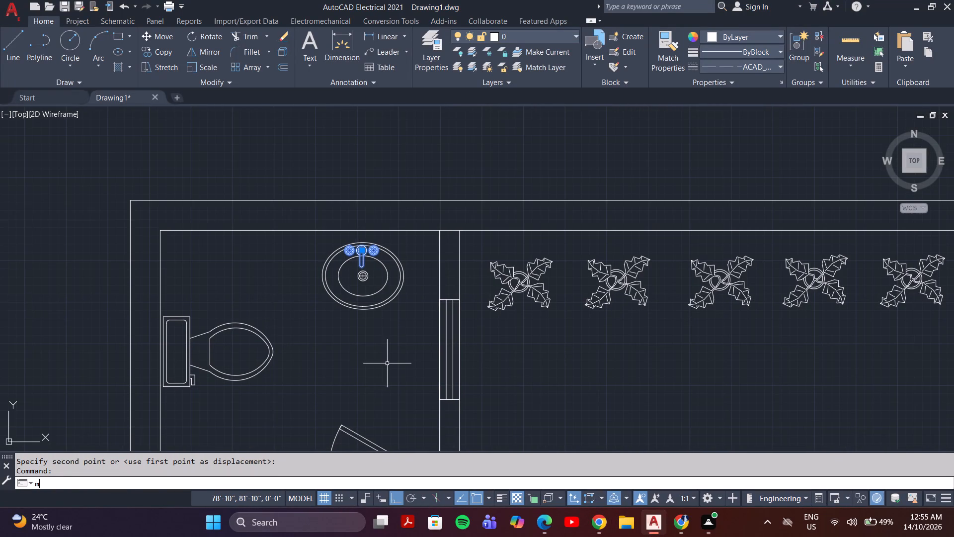
key(Return)
scroll(381, 266, up, 2)
click(325, 225)
scroll(432, 385, down, 3)
middle_drag(507, 402, 507, 401)
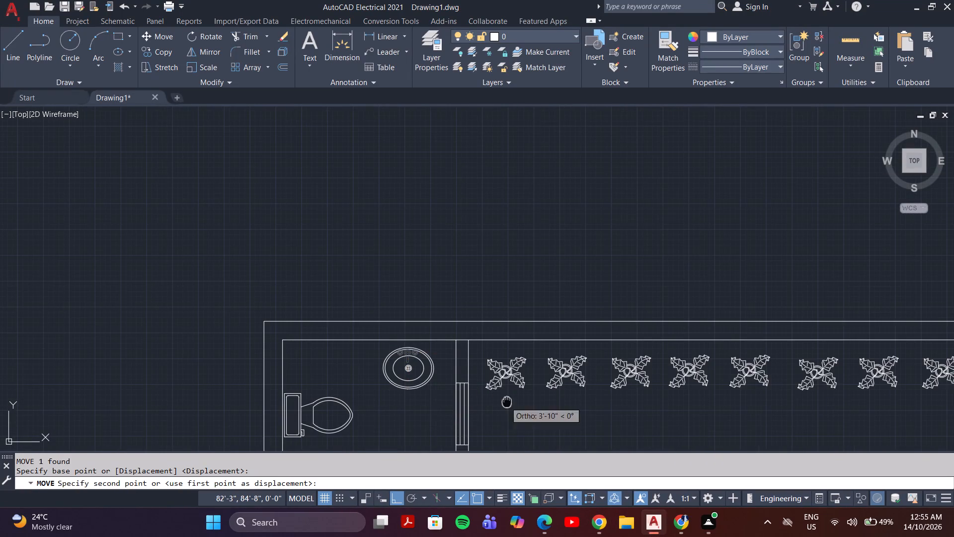
middle_drag(507, 401, 500, 421)
key(F8)
middle_drag(489, 403, 478, 235)
scroll(478, 235, up, 1)
scroll(495, 314, down, 3)
middle_drag(489, 388, 476, 328)
scroll(518, 332, up, 7)
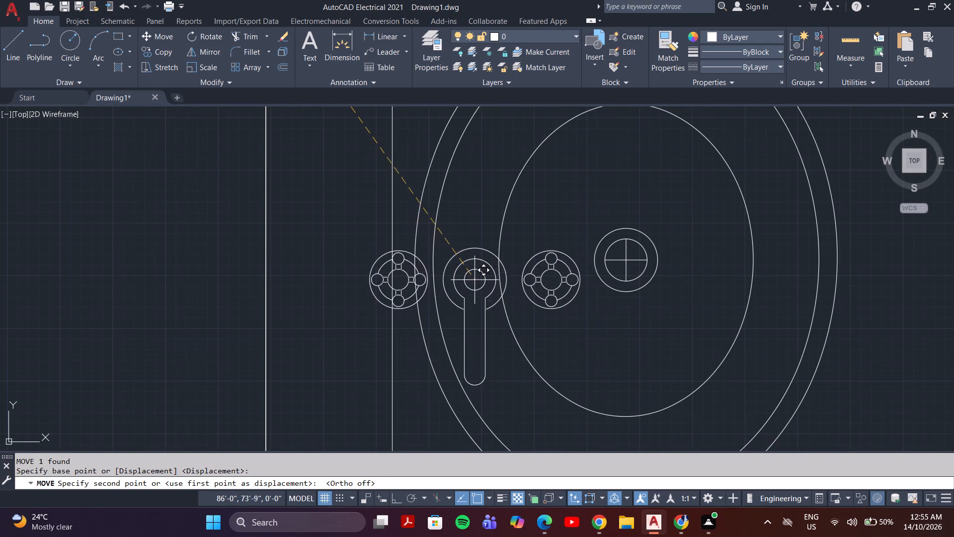
click(468, 262)
Rotate the tap set on the rotated washbasin 90 degrees counterclockwise so its spout points east.
click(477, 229)
click(466, 258)
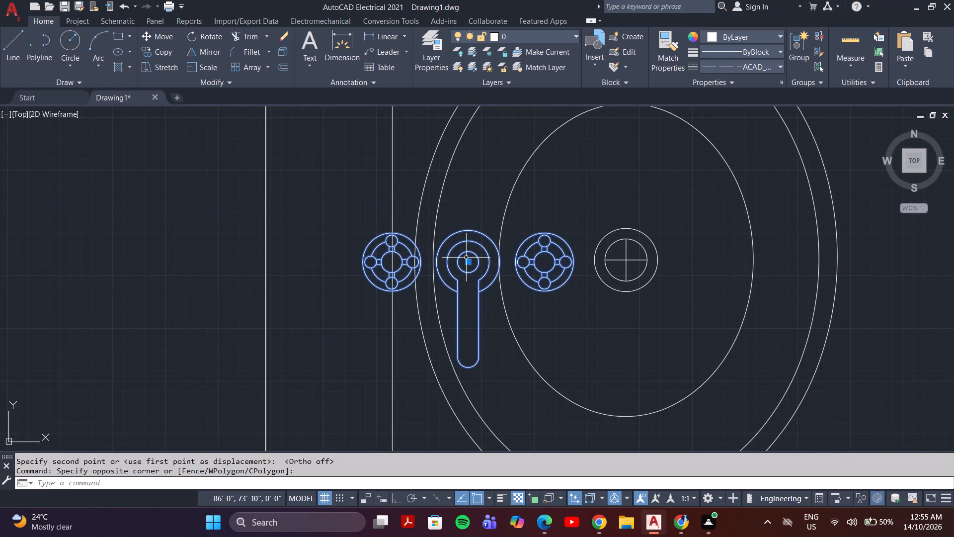
text(ro)
key(Return)
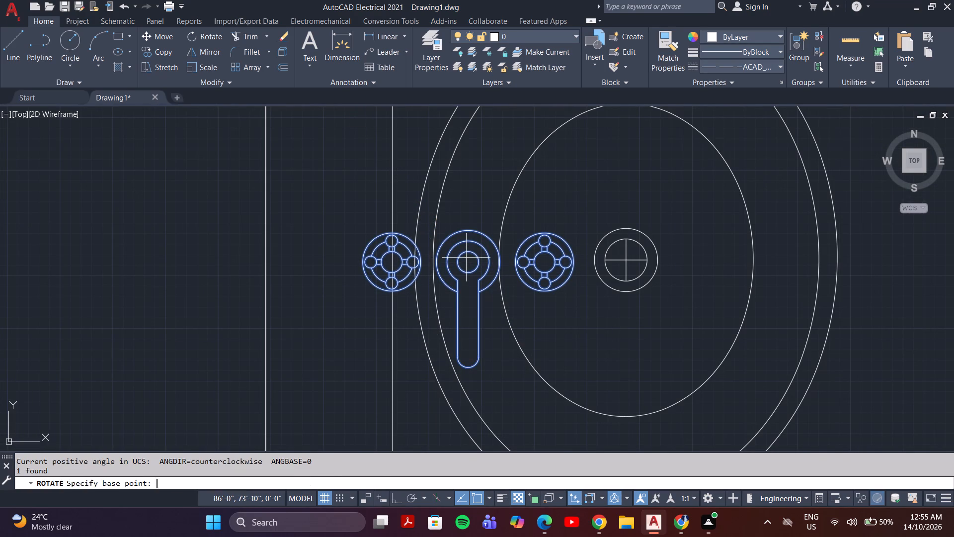
click(467, 230)
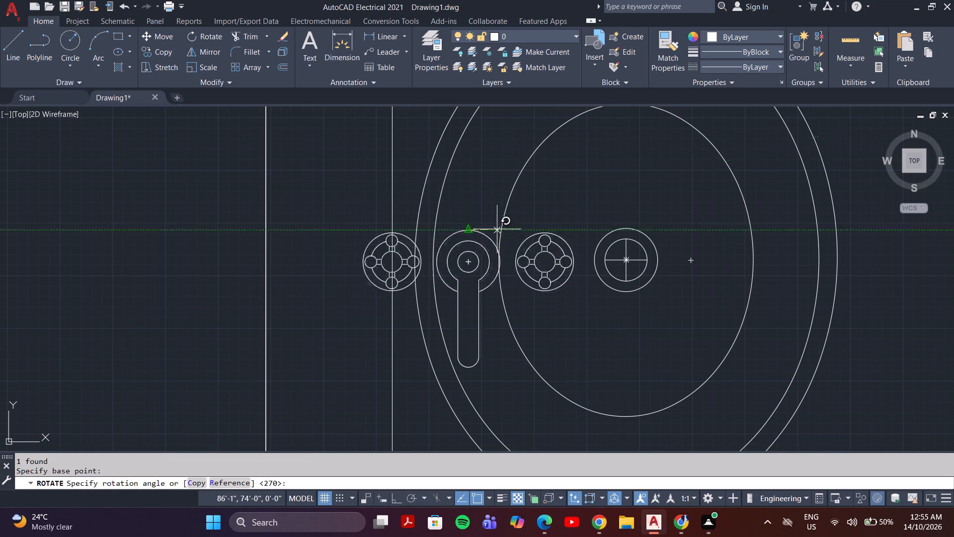
key(F8)
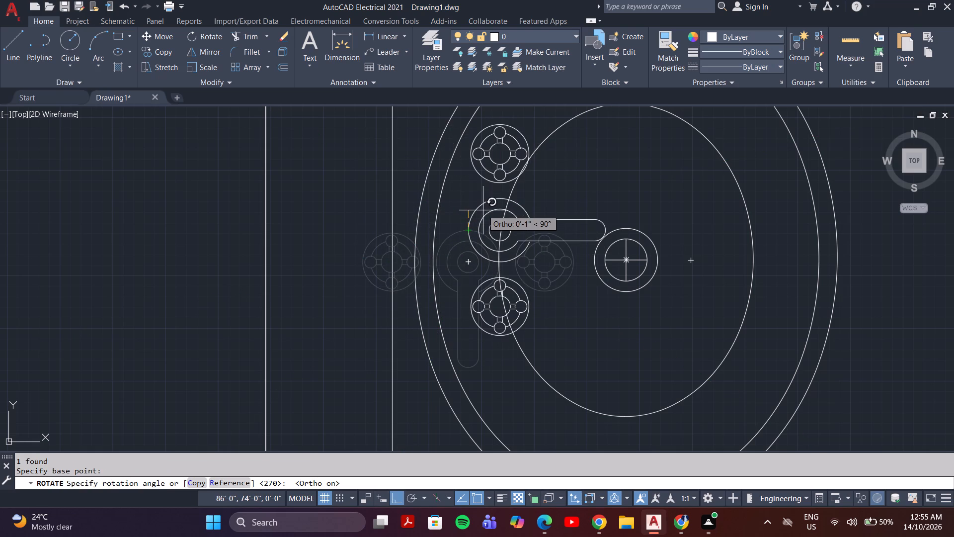
click(483, 210)
Move the rotated tap set onto the washbasin's west rim, lining its spout up with the drain.
click(485, 217)
key(comma)
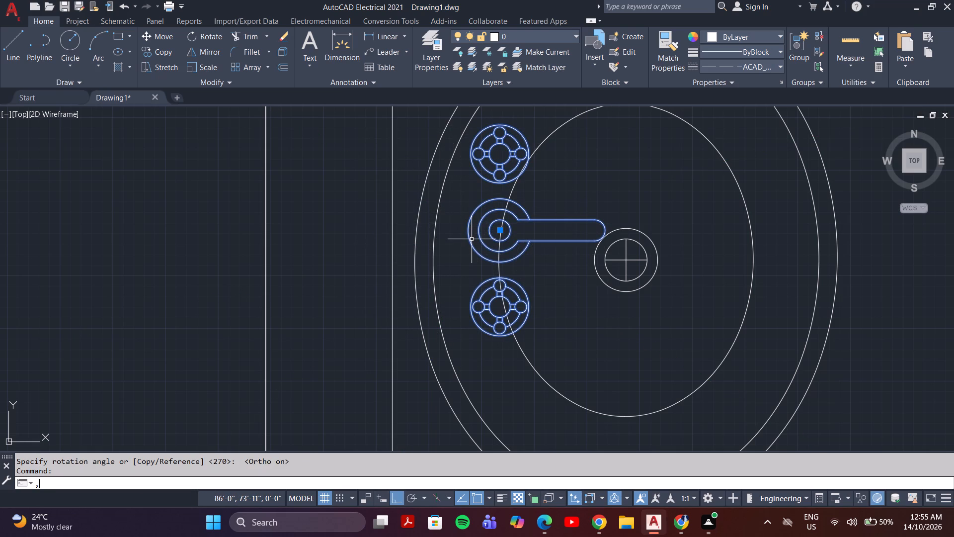
key(BackSpace)
key(m)
key(Return)
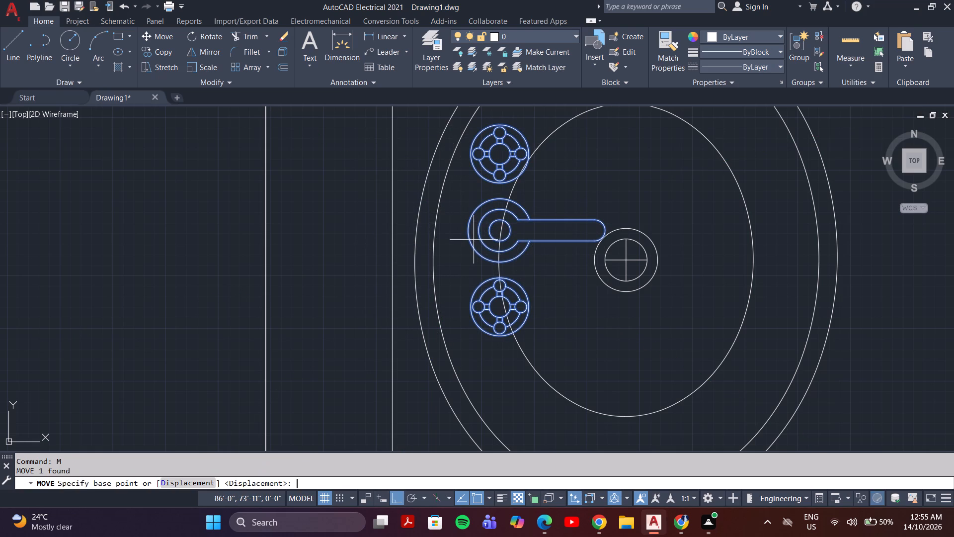
click(500, 228)
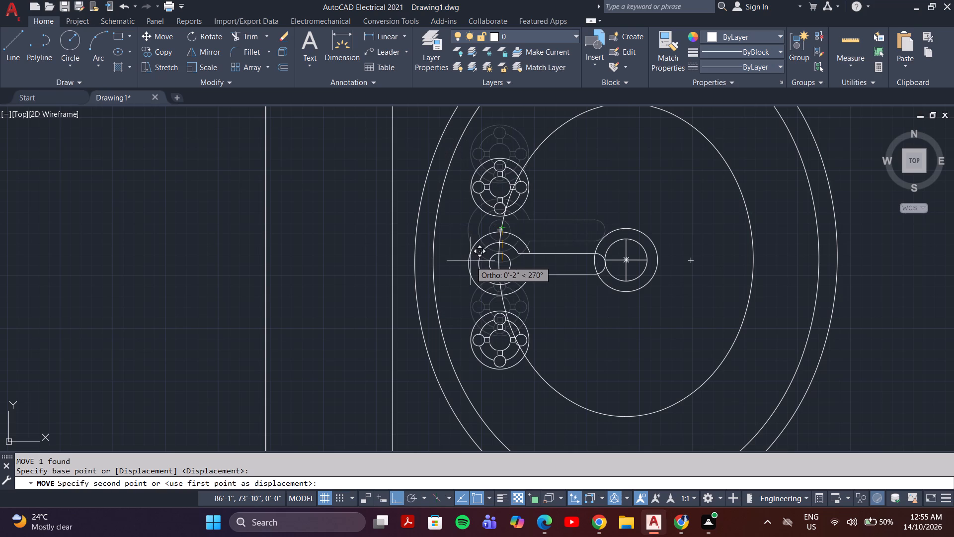
key(F8)
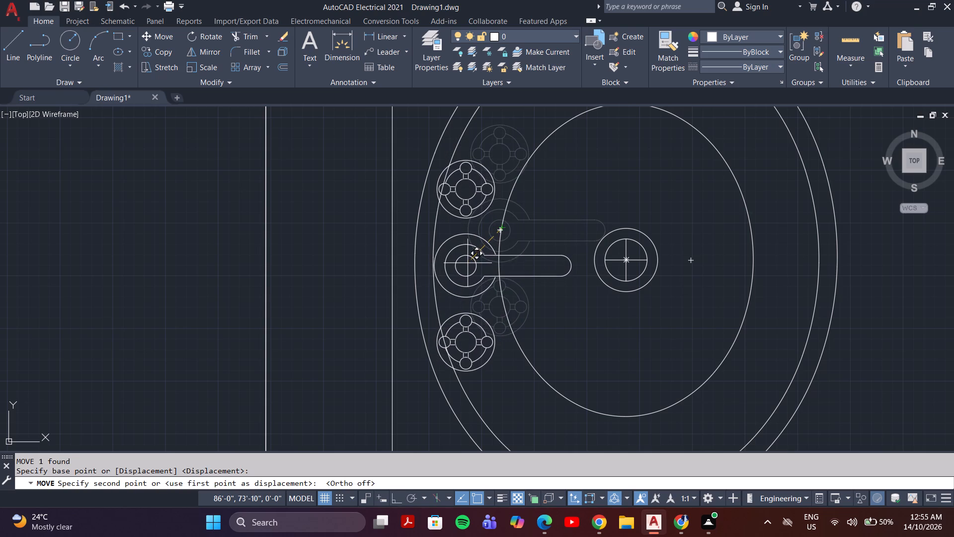
click(468, 263)
Review the furniture, fixtures, plants and walls across the whole floor plan, from the north bathrooms to the south parking area.
scroll(478, 293, down, 3)
scroll(491, 310, up, 1)
scroll(492, 312, down, 2)
middle_drag(499, 327, 413, 267)
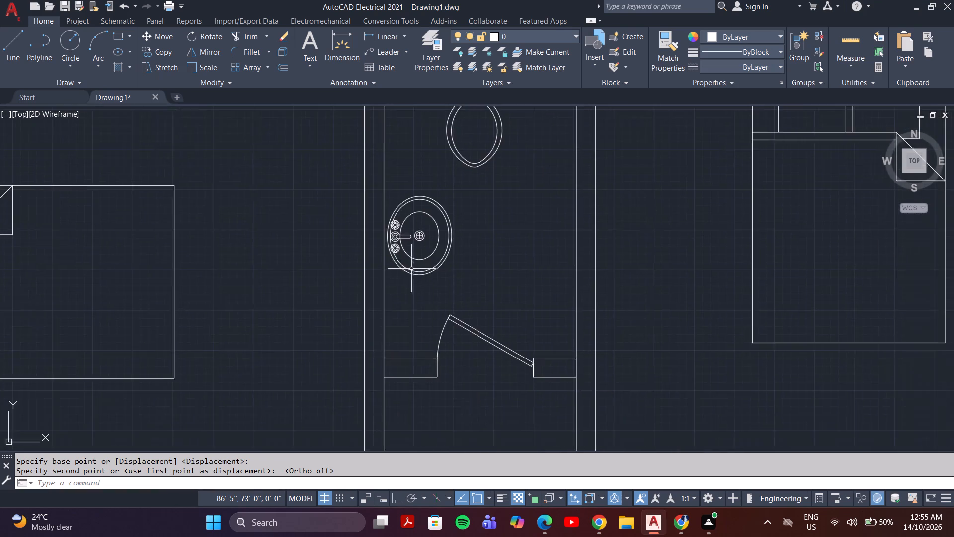
scroll(413, 270, down, 2)
middle_drag(553, 294, 394, 289)
middle_drag(445, 324, 466, 249)
middle_drag(472, 297, 491, 243)
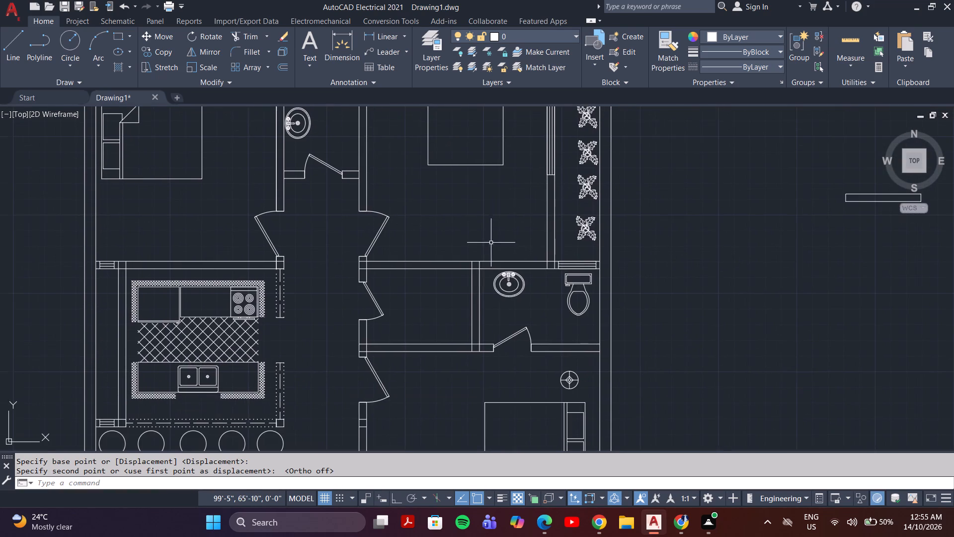
middle_drag(478, 291, 512, 269)
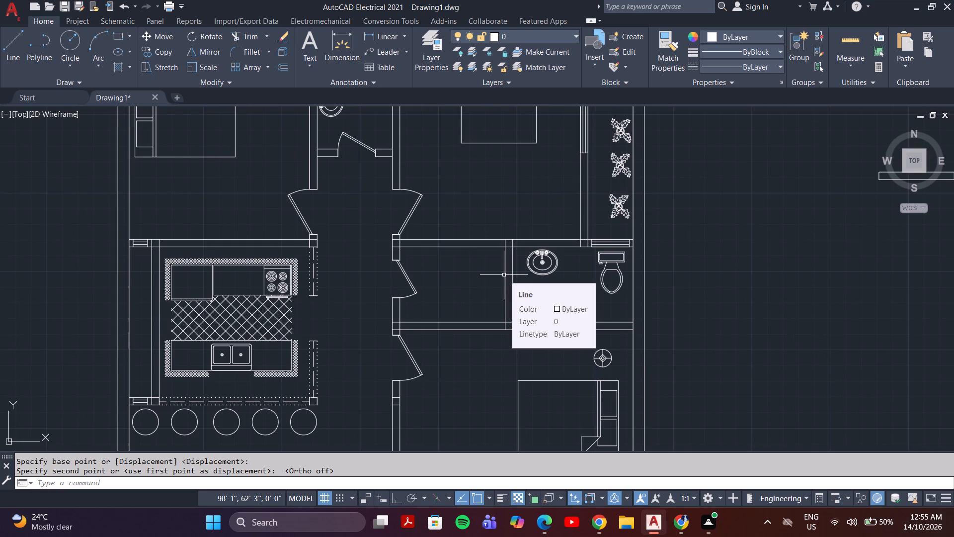
middle_drag(372, 369, 378, 312)
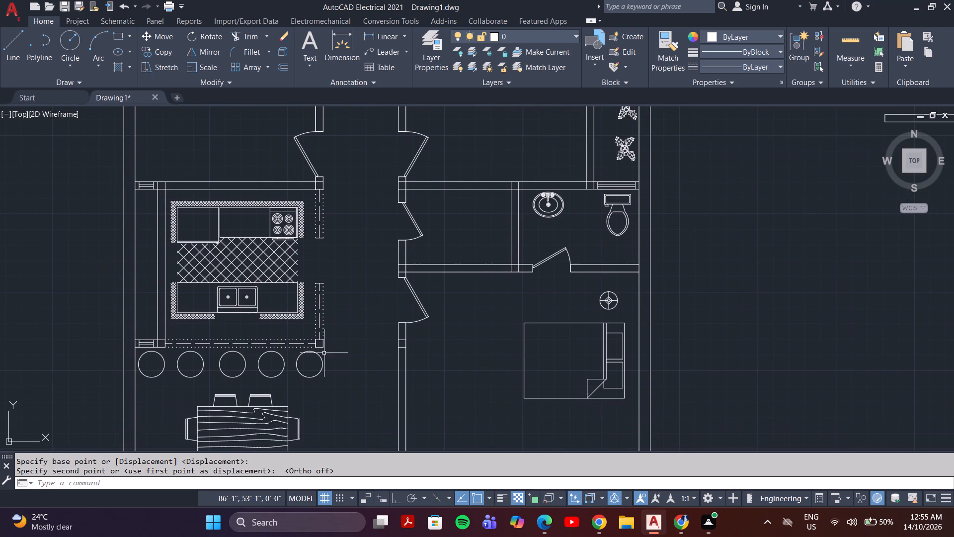
scroll(271, 325, down, 2)
middle_drag(329, 306, 331, 326)
scroll(330, 324, up, 1)
middle_drag(330, 317, 410, 193)
scroll(372, 287, down, 1)
middle_drag(374, 282, 375, 241)
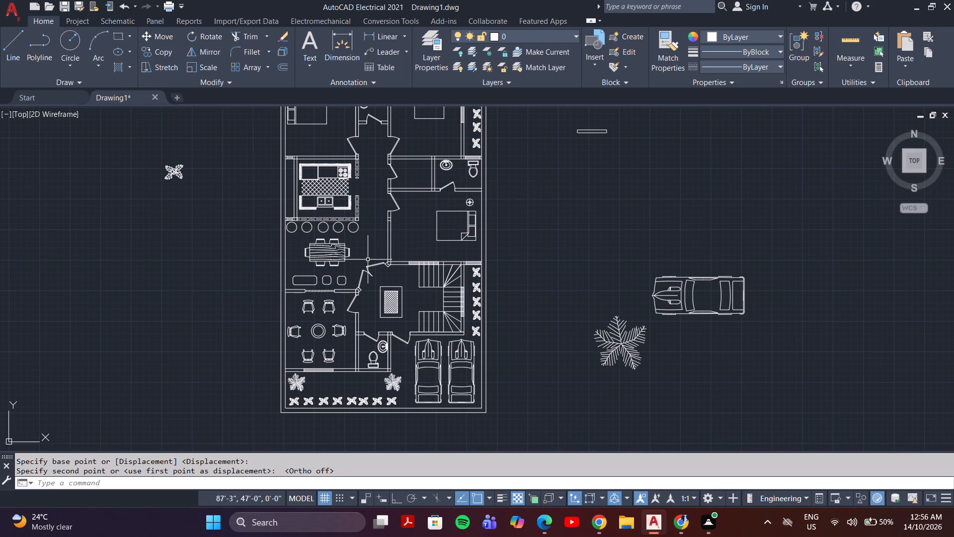
middle_drag(411, 237, 401, 430)
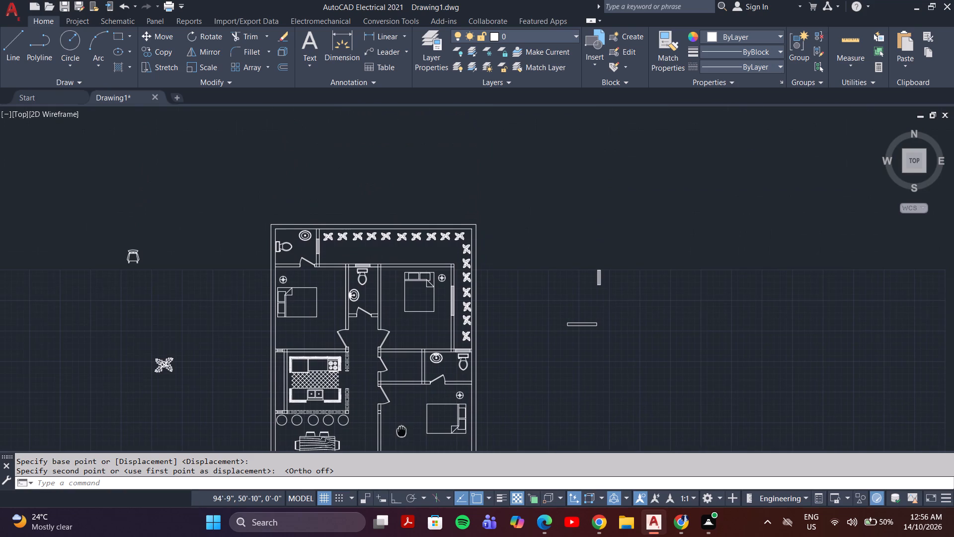
middle_drag(401, 430, 398, 430)
middle_drag(389, 345, 391, 324)
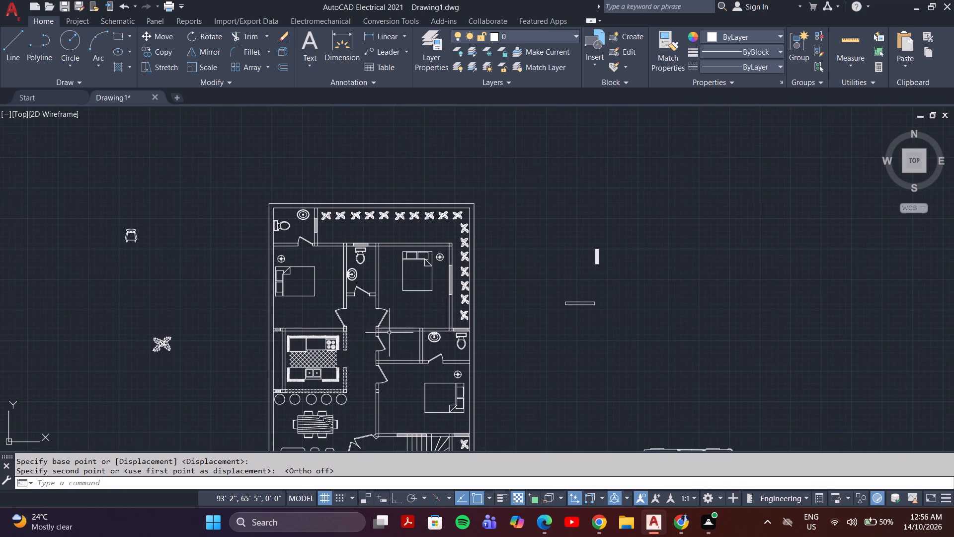
middle_drag(385, 362, 401, 304)
middle_drag(408, 312, 410, 243)
middle_drag(406, 373, 419, 320)
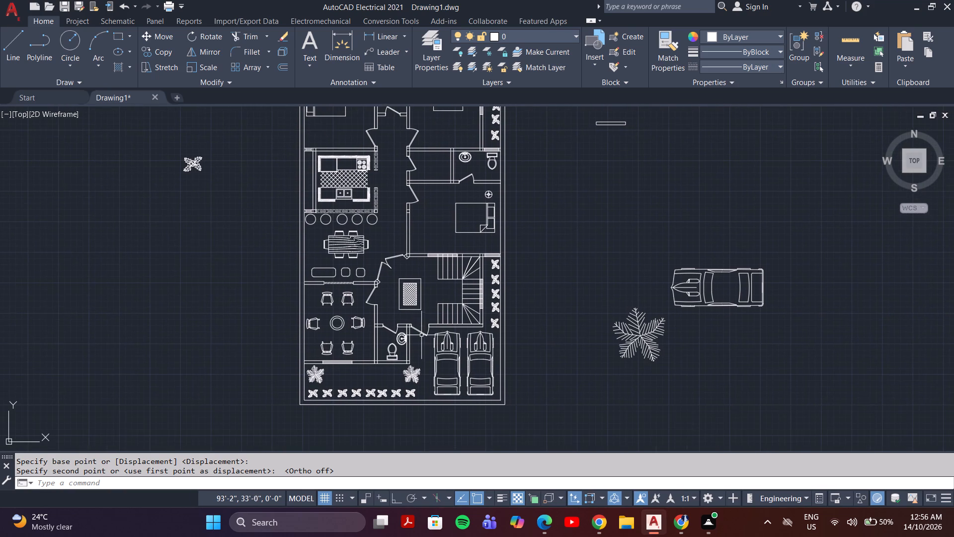
middle_drag(426, 310, 409, 382)
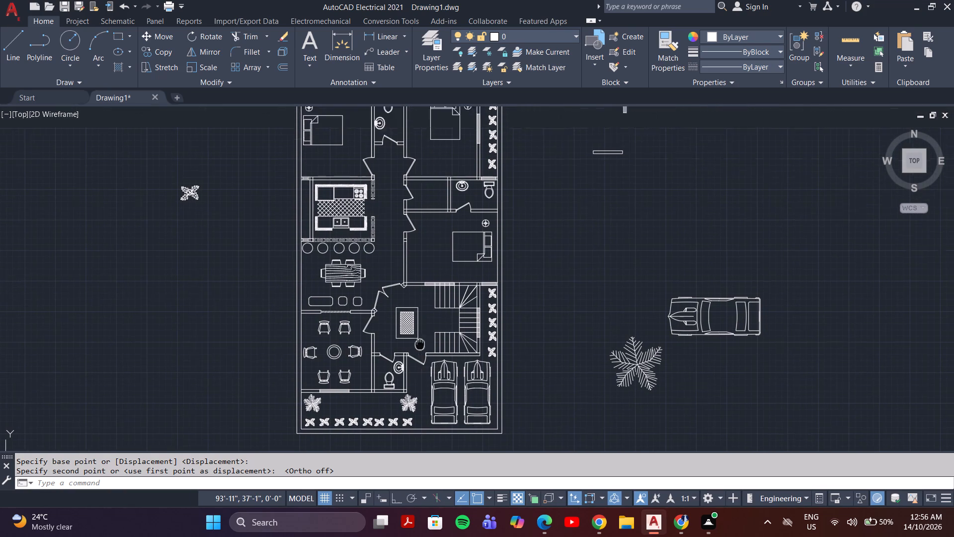
middle_drag(409, 382, 393, 432)
middle_drag(368, 200, 342, 339)
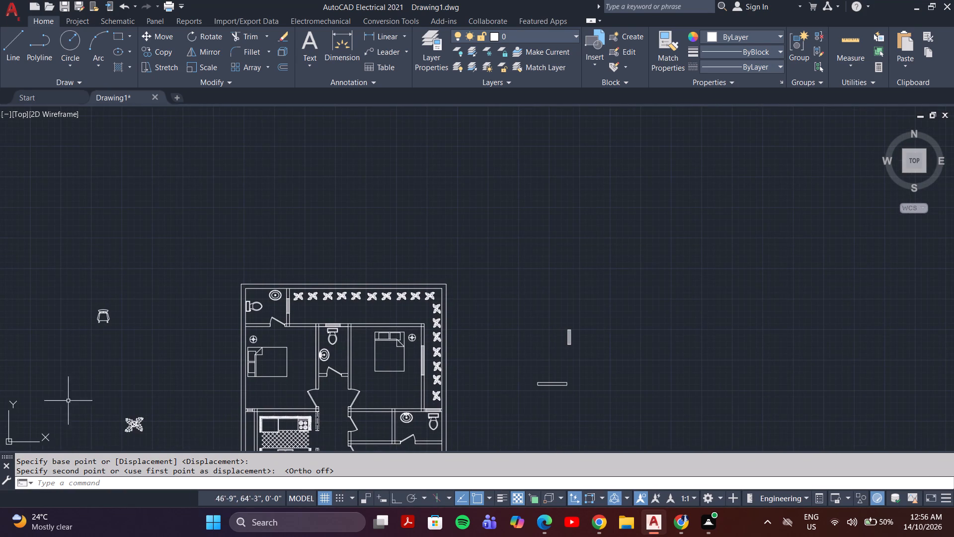
middle_drag(254, 278, 326, 222)
scroll(312, 263, up, 4)
scroll(312, 263, down, 5)
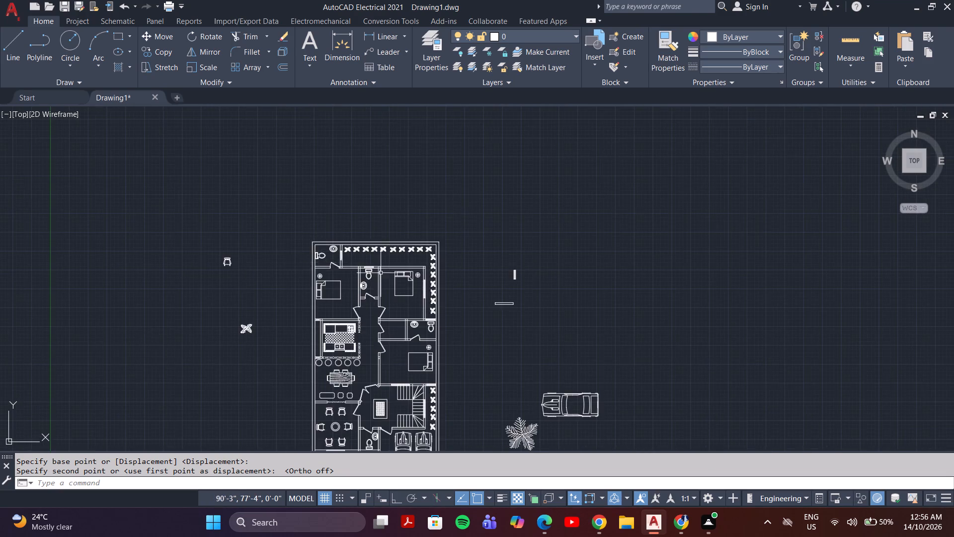
scroll(386, 273, up, 3)
middle_drag(451, 273, 400, 197)
scroll(400, 197, up, 1)
scroll(401, 200, down, 1)
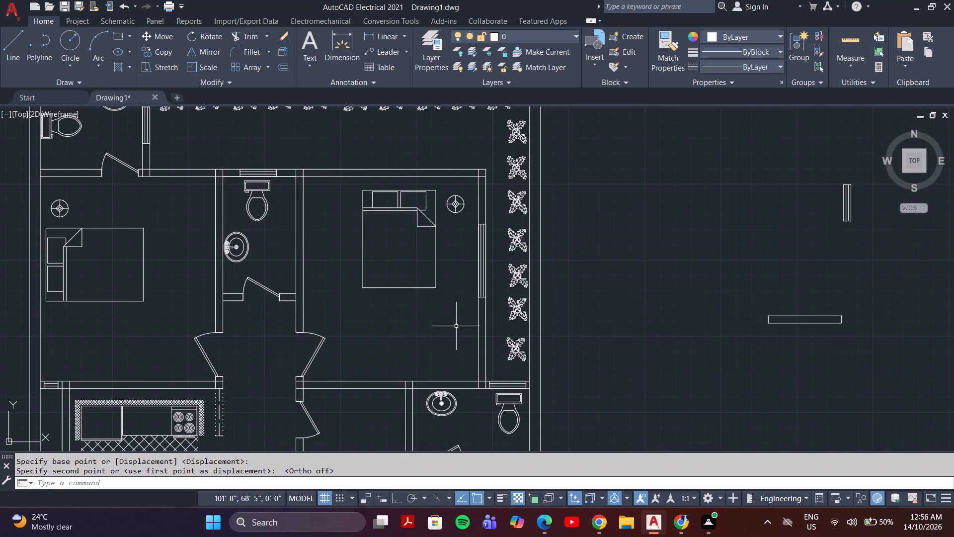
middle_drag(456, 326, 462, 225)
scroll(463, 224, down, 3)
middle_drag(458, 297, 461, 211)
scroll(450, 243, up, 4)
scroll(450, 243, down, 2)
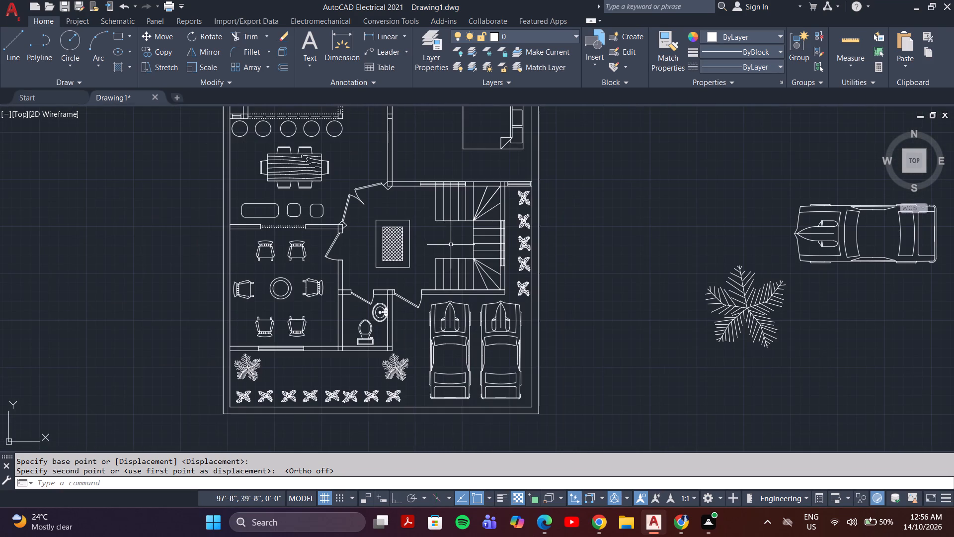
middle_drag(444, 289, 444, 304)
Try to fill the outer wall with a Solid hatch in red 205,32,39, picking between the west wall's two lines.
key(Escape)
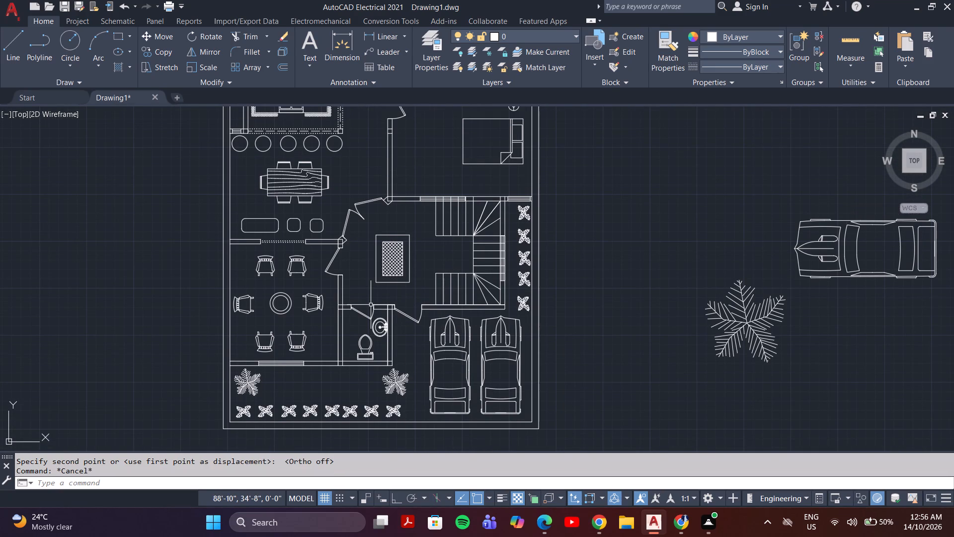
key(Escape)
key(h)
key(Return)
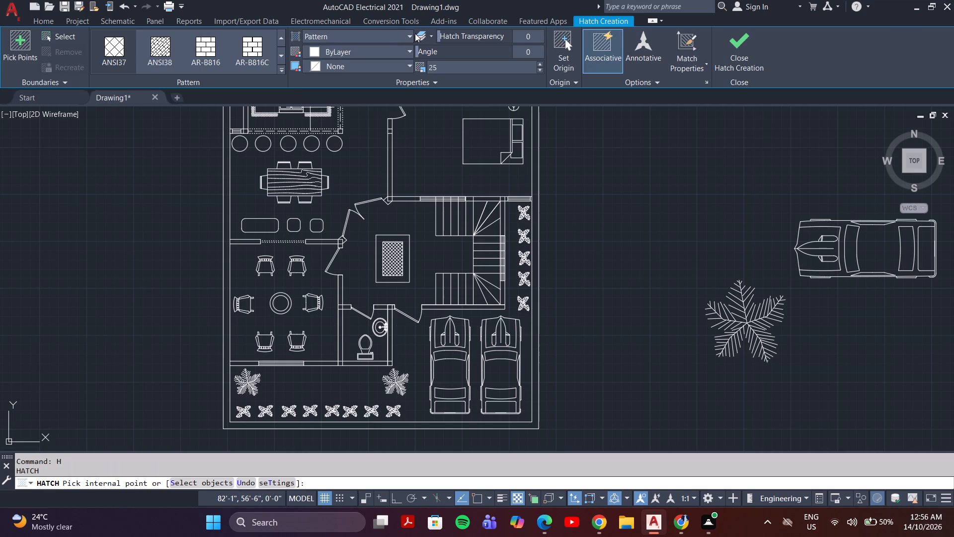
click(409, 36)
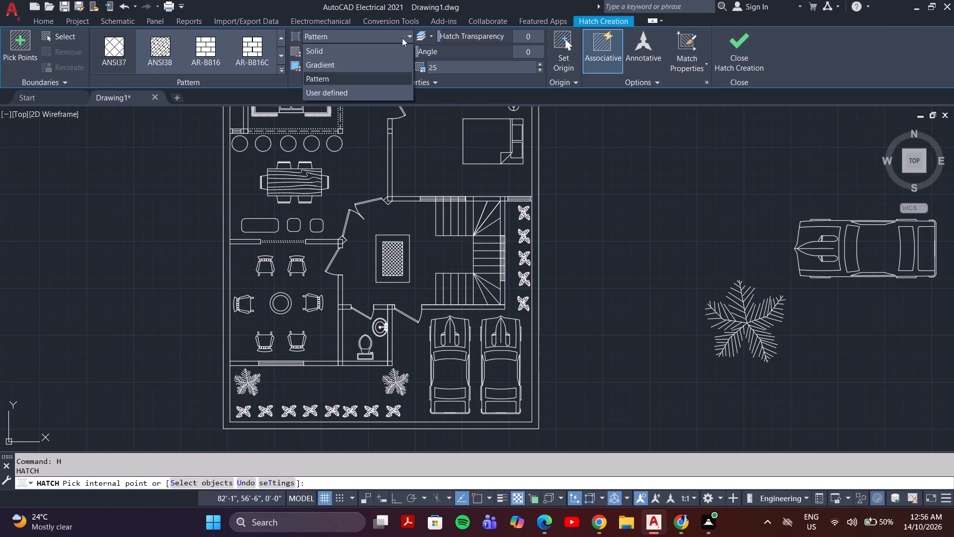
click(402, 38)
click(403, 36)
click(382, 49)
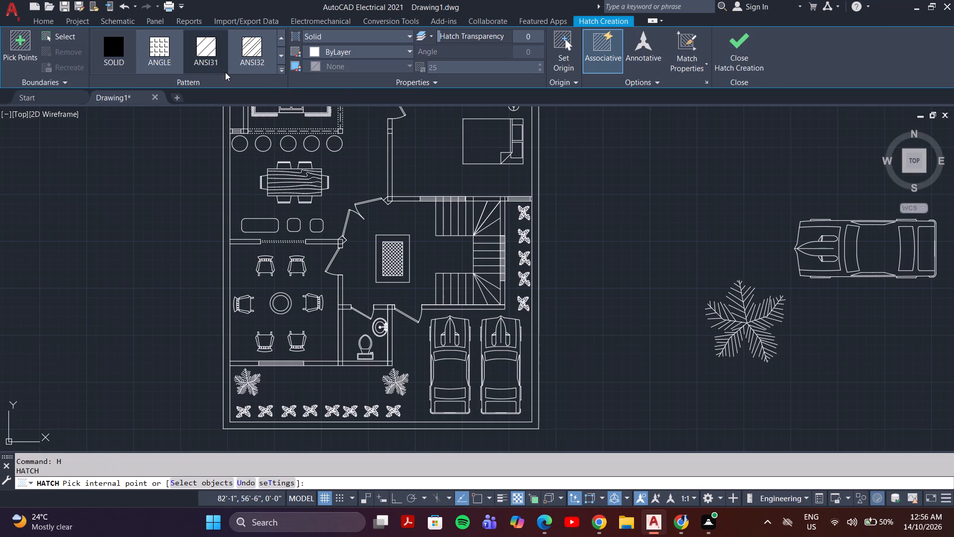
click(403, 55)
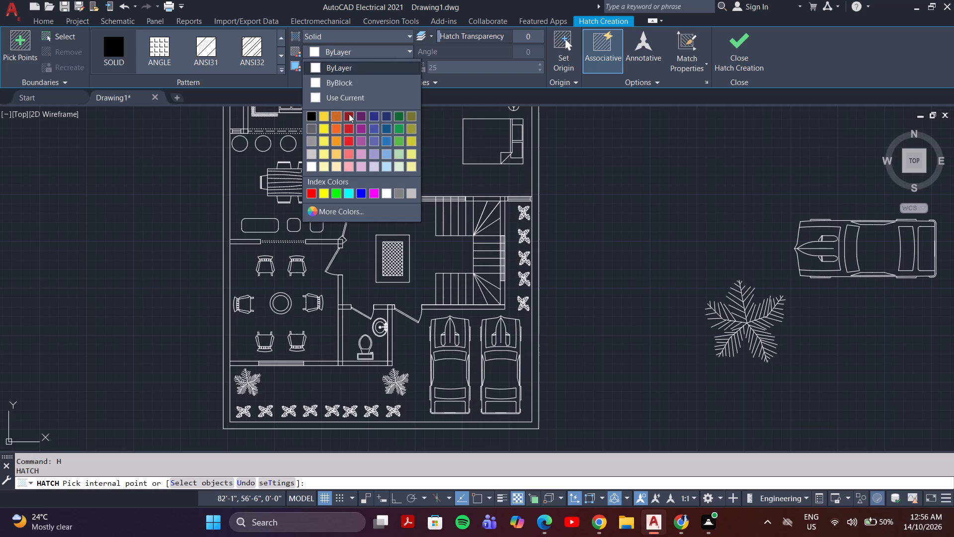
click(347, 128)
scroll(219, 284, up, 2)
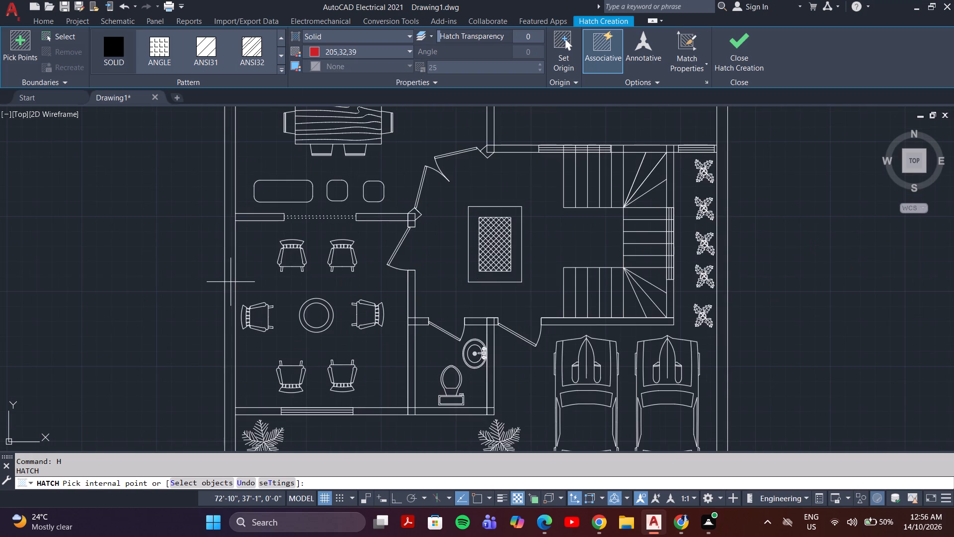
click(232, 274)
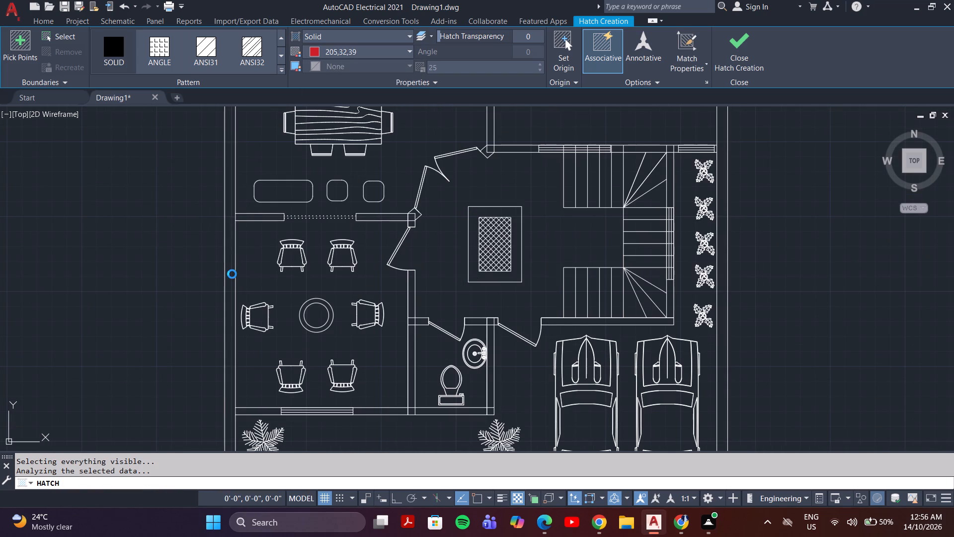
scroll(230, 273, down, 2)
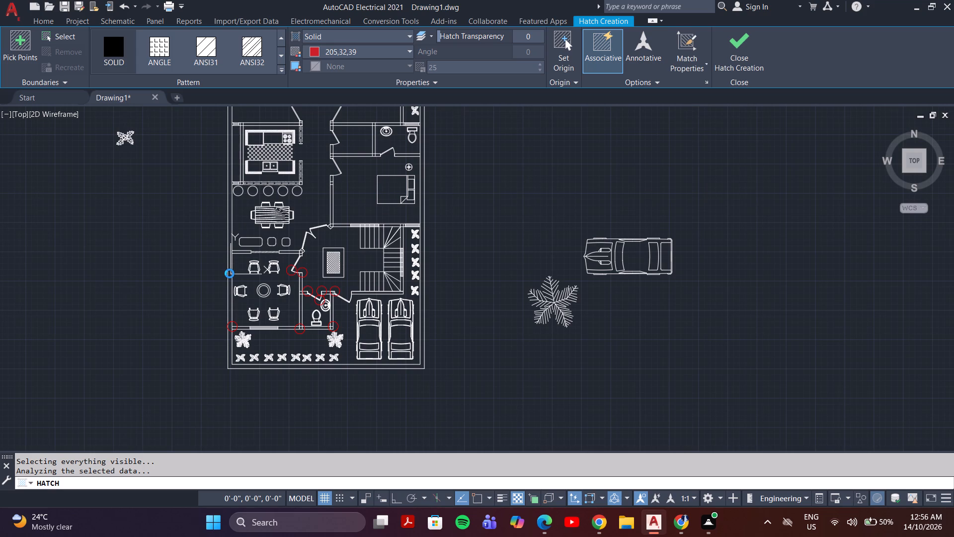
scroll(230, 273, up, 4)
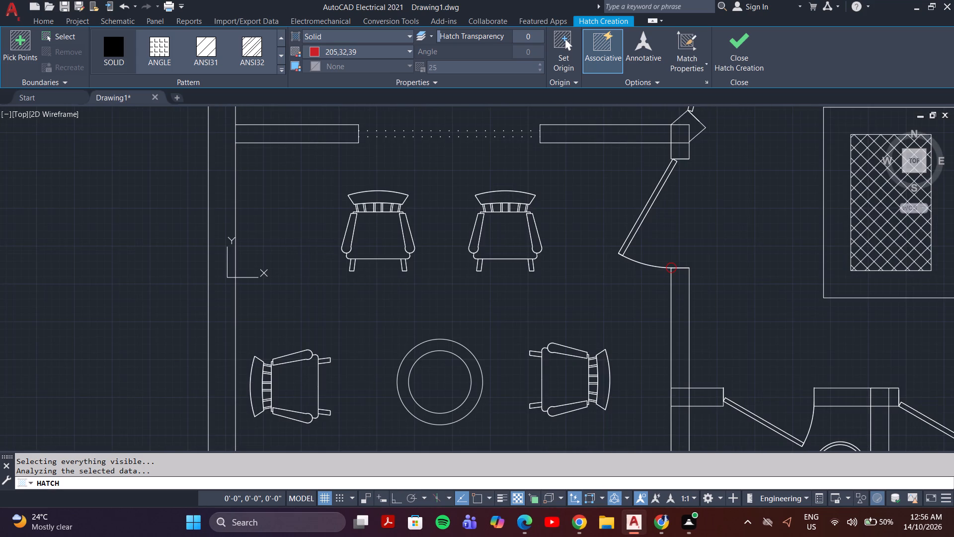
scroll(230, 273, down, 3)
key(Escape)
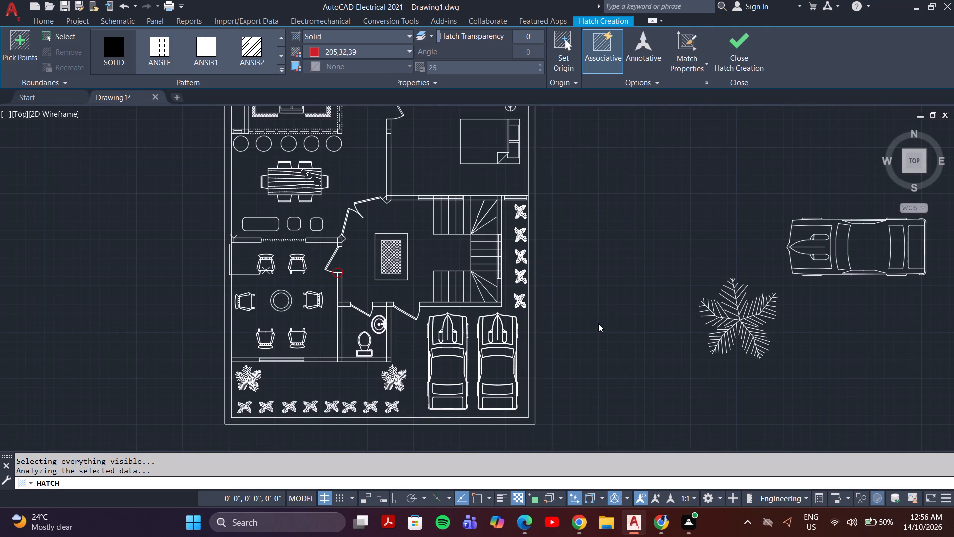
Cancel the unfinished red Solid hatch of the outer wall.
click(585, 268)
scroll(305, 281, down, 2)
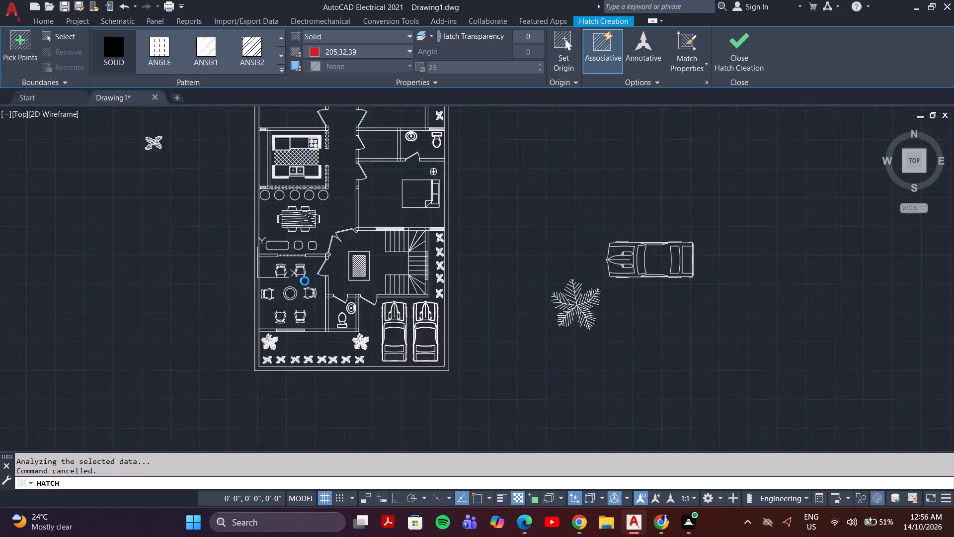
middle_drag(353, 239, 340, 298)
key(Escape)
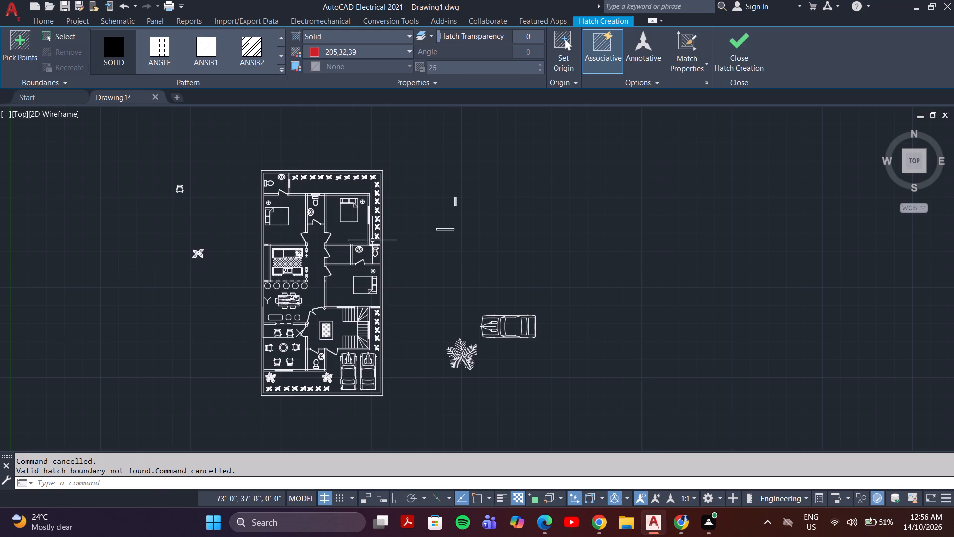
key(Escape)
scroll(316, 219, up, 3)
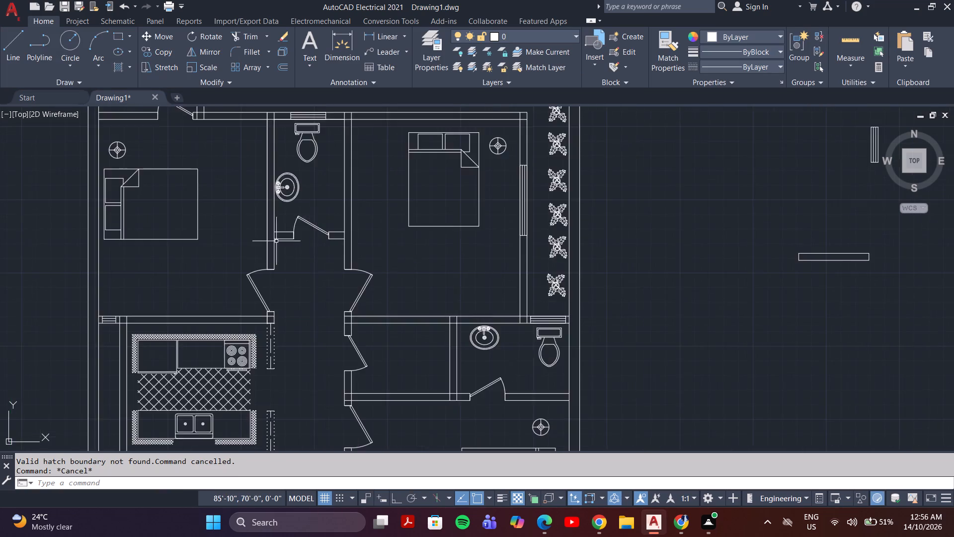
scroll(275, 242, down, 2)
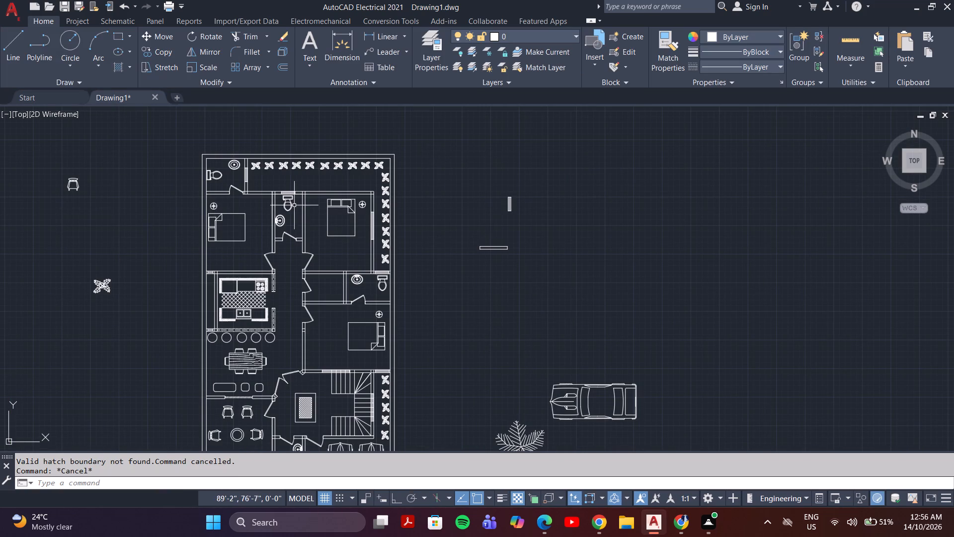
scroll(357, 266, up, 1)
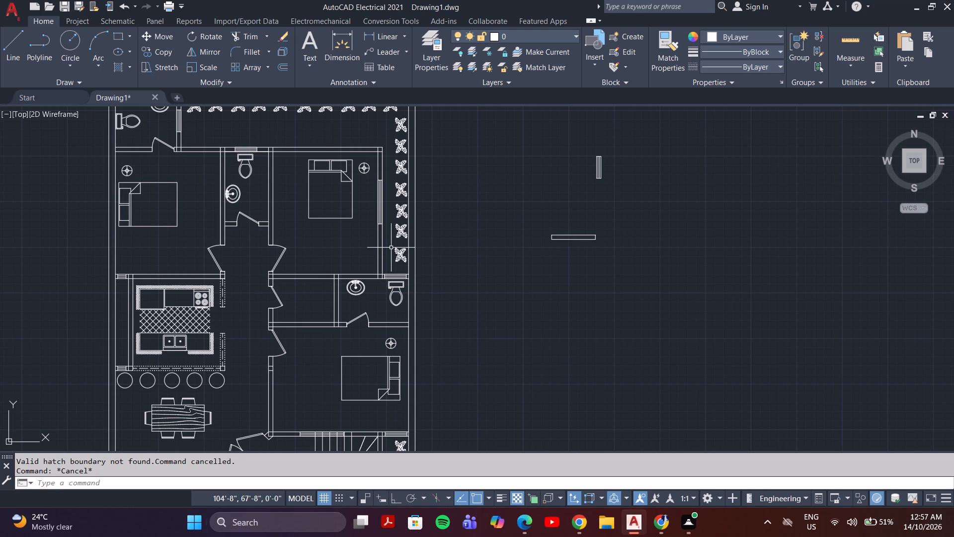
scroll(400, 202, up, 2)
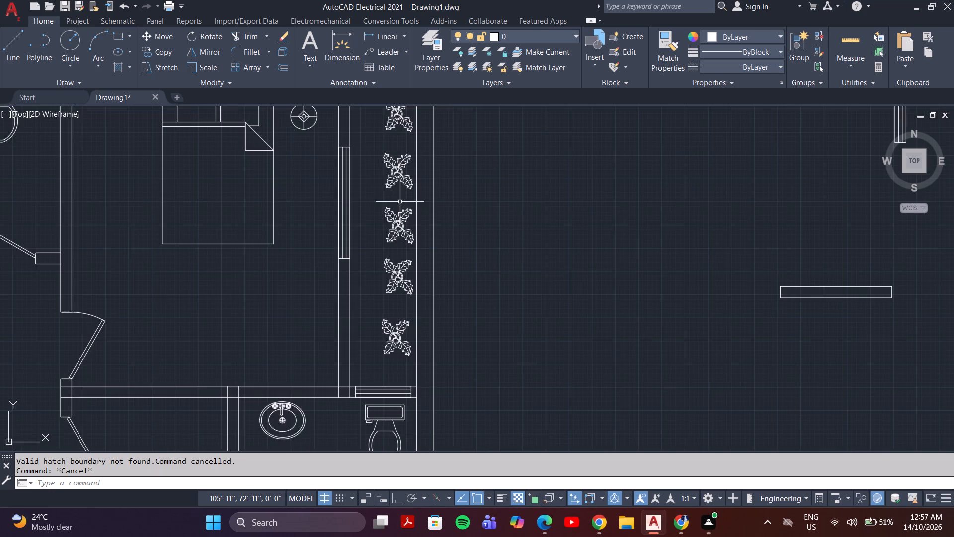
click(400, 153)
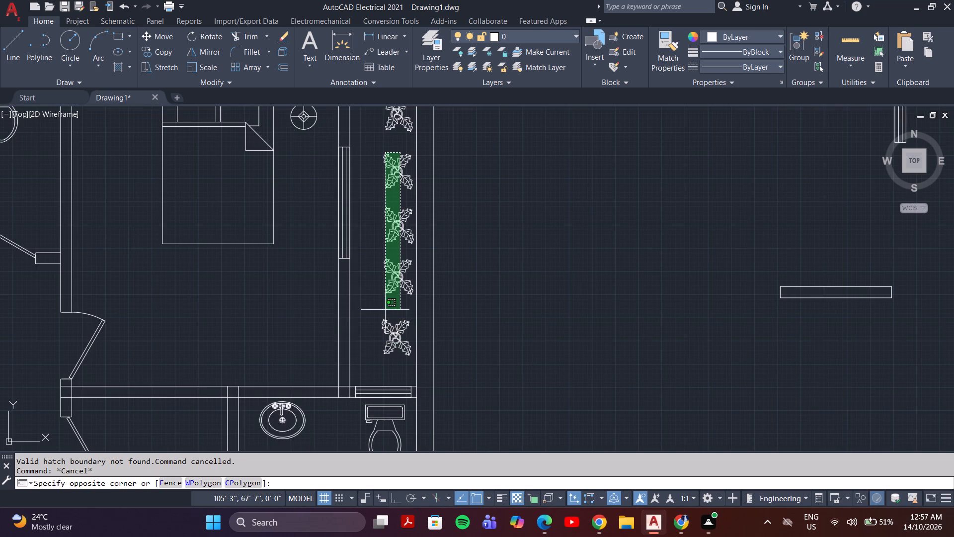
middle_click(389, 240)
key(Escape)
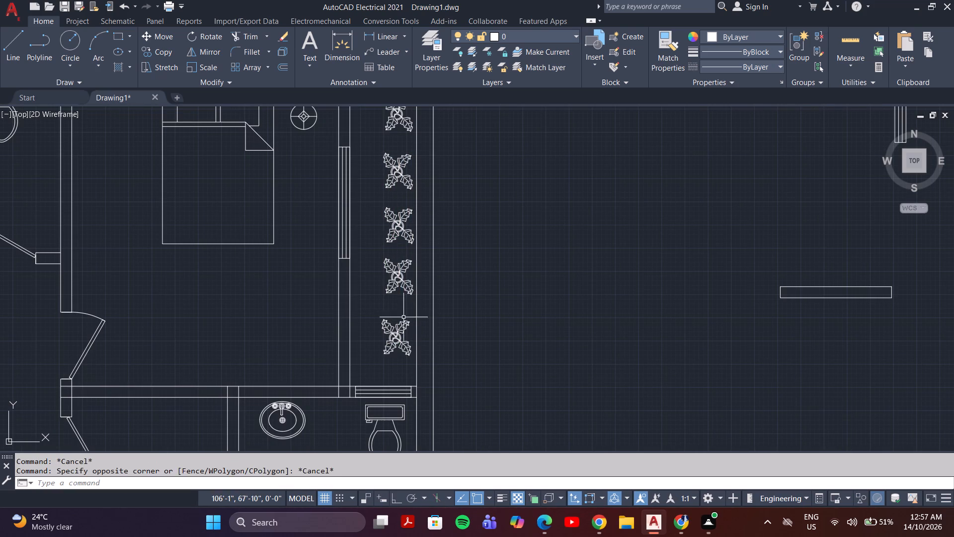
Move the southernmost plant of the northeast bedroom's planting strip to the north end of the narrow strip west of the kitchen.
click(397, 335)
key(m)
key(Return)
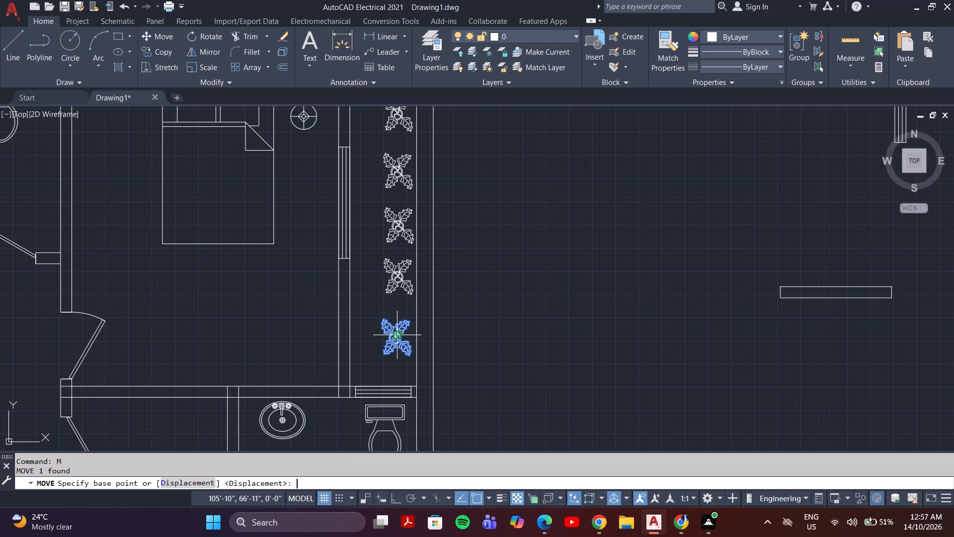
click(397, 335)
middle_drag(360, 341, 561, 214)
middle_drag(359, 321, 689, 210)
middle_drag(376, 276, 538, 275)
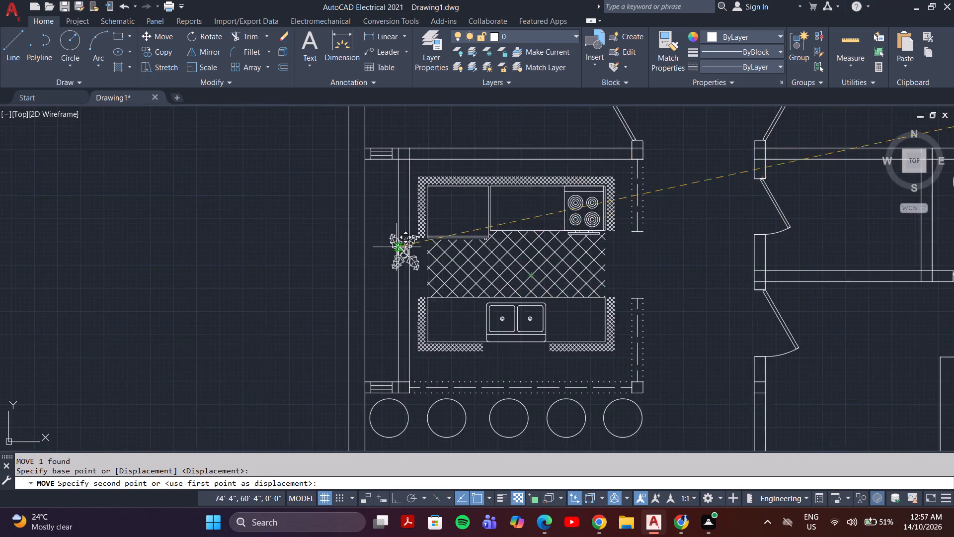
scroll(371, 218, up, 2)
scroll(388, 186, down, 2)
middle_drag(388, 189, 392, 254)
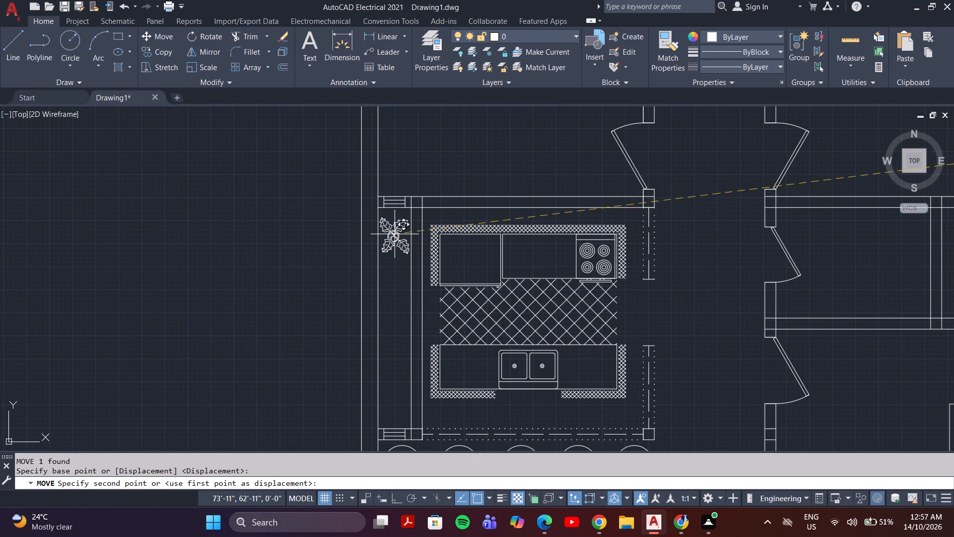
click(395, 234)
Scale the moved plant down to roughly half its size, using its northwest leaf tip as the base point.
click(397, 235)
text(sc)
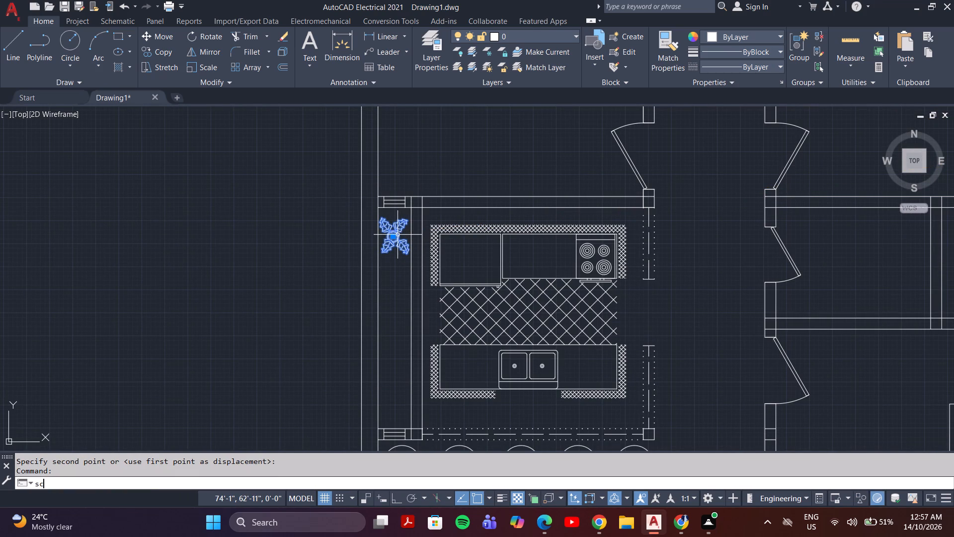
key(Return)
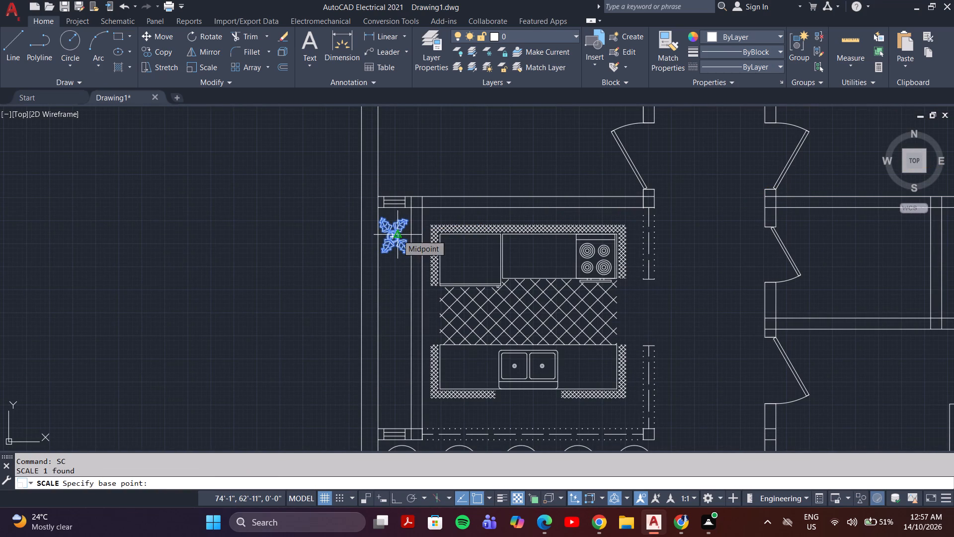
scroll(392, 226, up, 3)
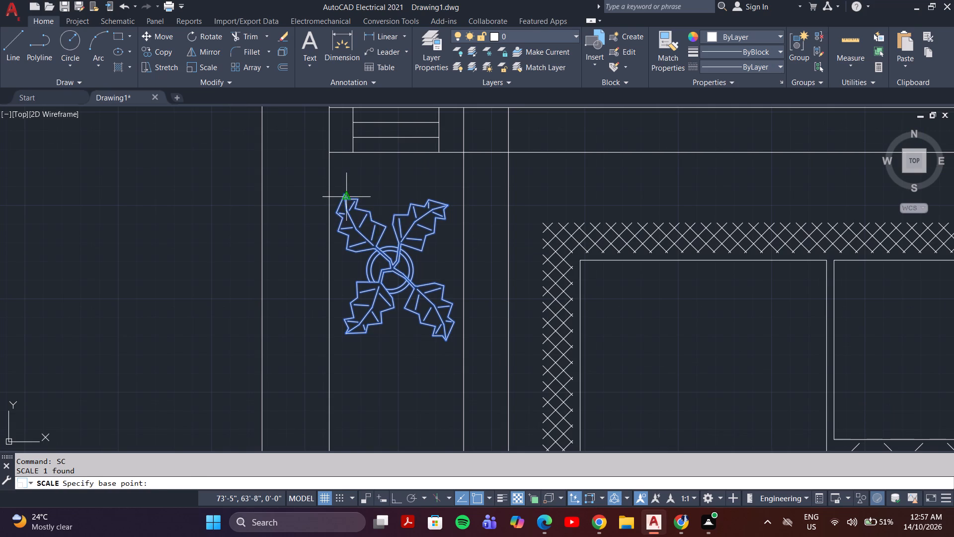
click(343, 195)
click(379, 228)
click(382, 232)
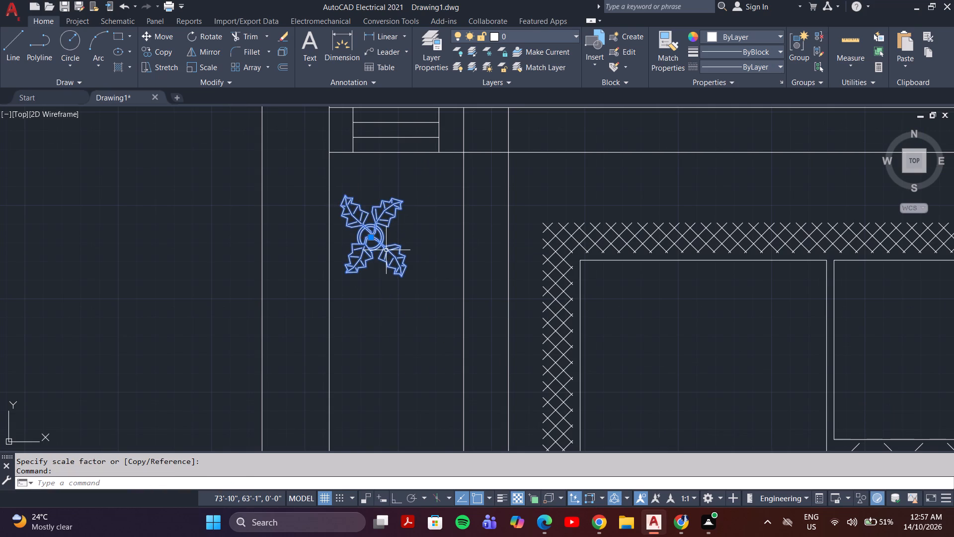
Move the reduced plant slightly northeast to centre it across the strip west of the kitchen.
key(m)
key(Return)
click(370, 235)
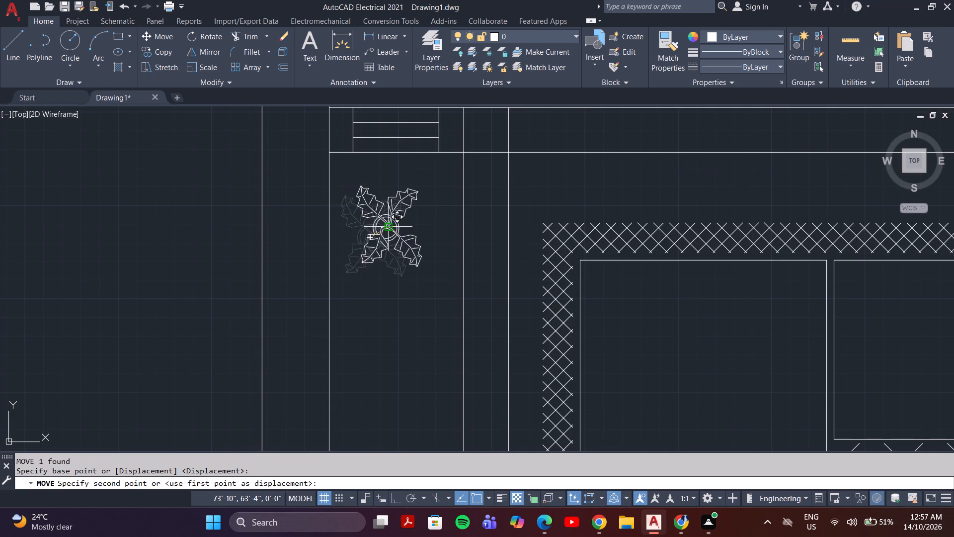
click(389, 225)
Copy the small plant five times southward, roughly evenly spaced, to form a row along the strip west of the kitchen.
click(404, 196)
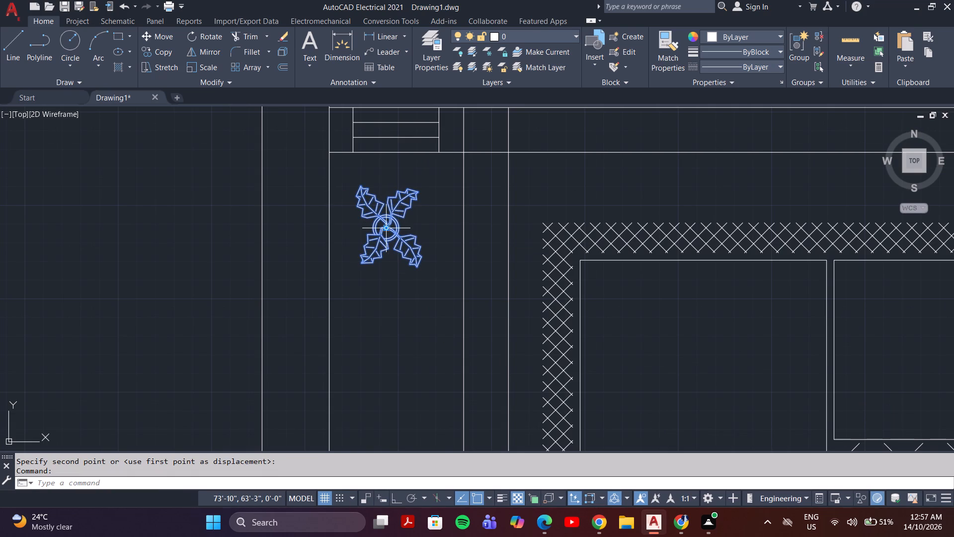
key(c)
key(o)
key(Return)
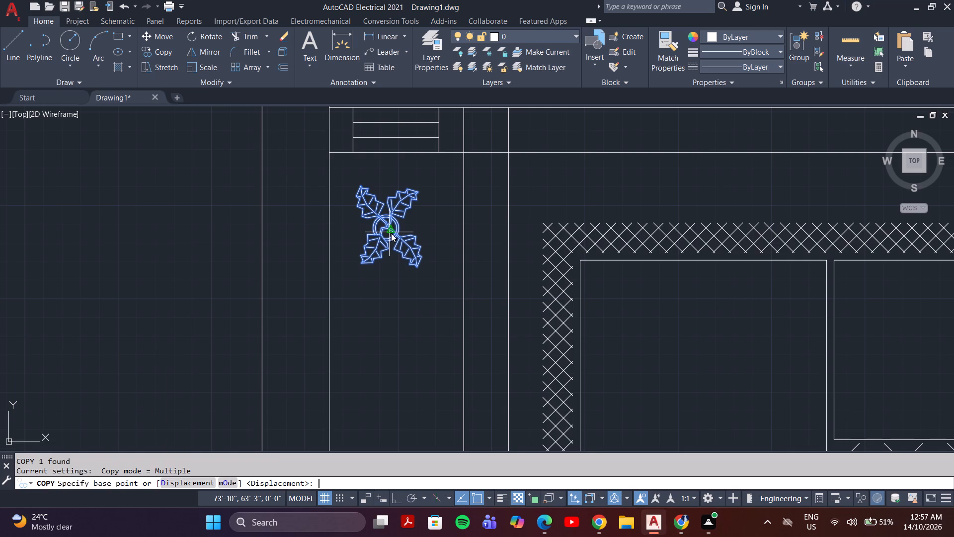
click(387, 222)
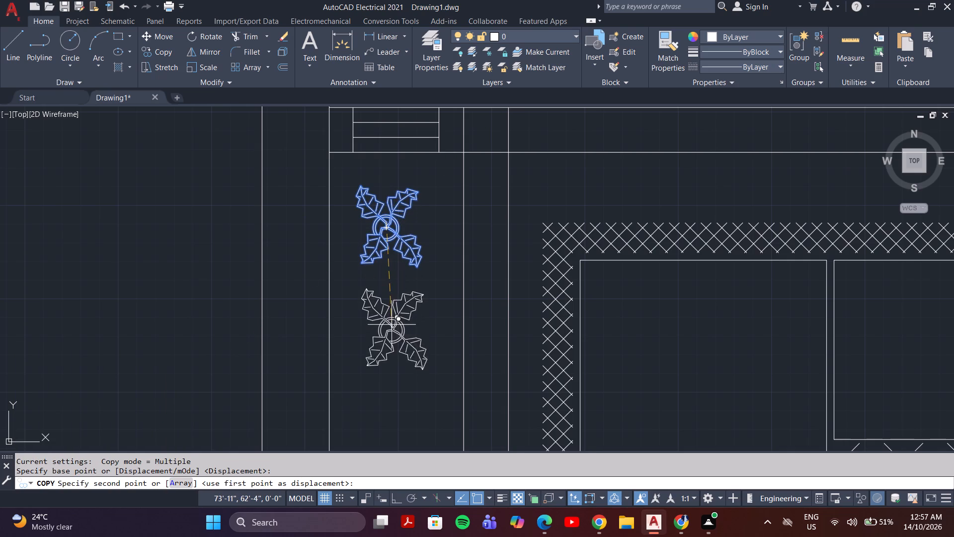
click(387, 339)
middle_drag(390, 330, 418, 152)
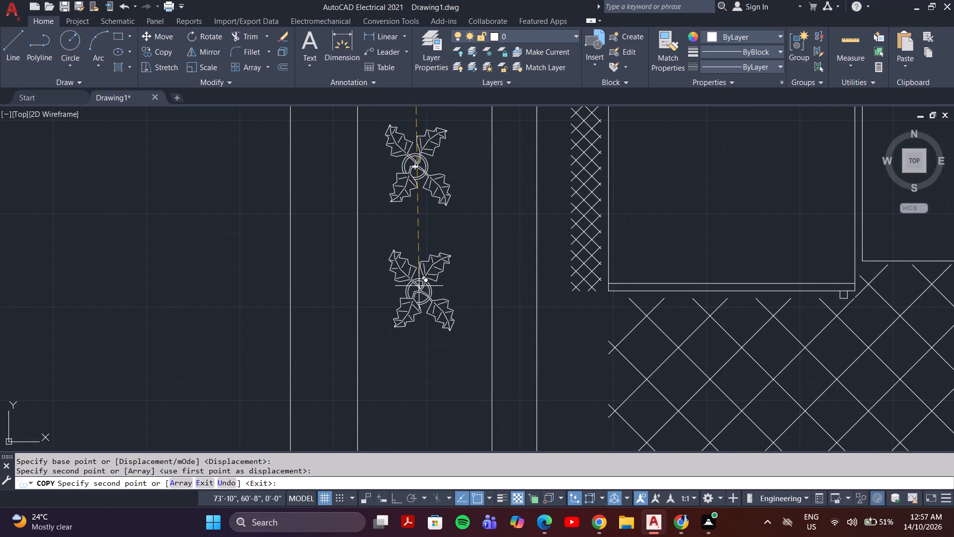
click(419, 286)
middle_drag(420, 283, 442, 147)
middle_drag(433, 279, 444, 193)
scroll(444, 193, down, 2)
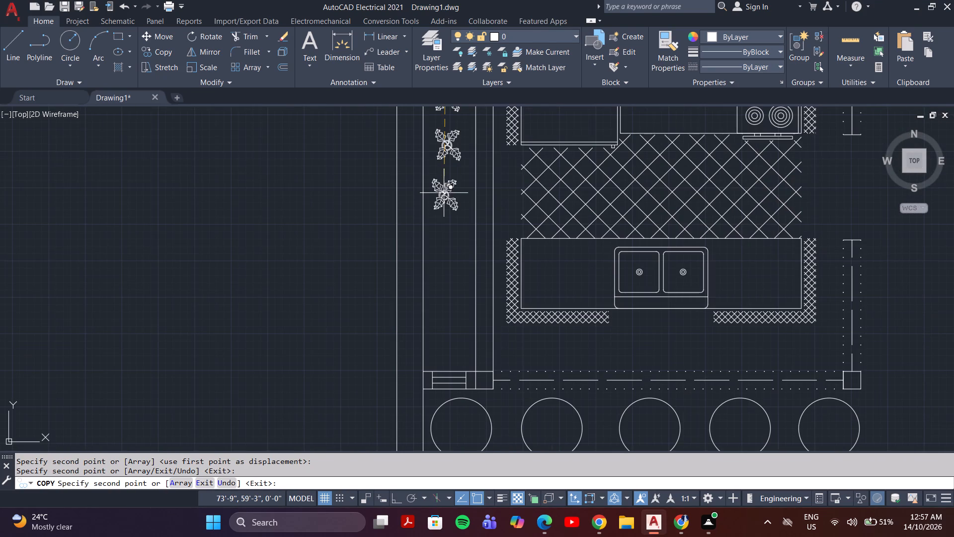
click(444, 195)
click(448, 246)
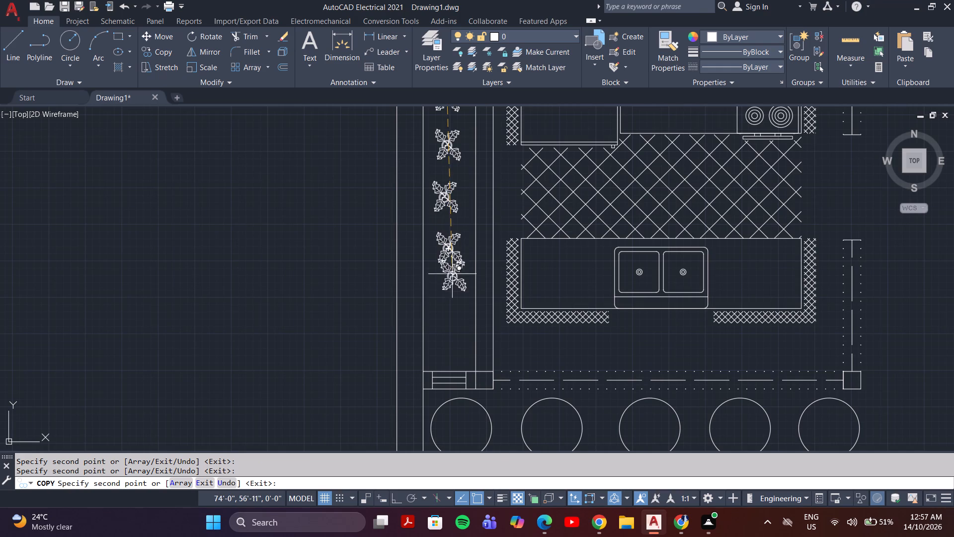
click(448, 302)
scroll(451, 339, down, 2)
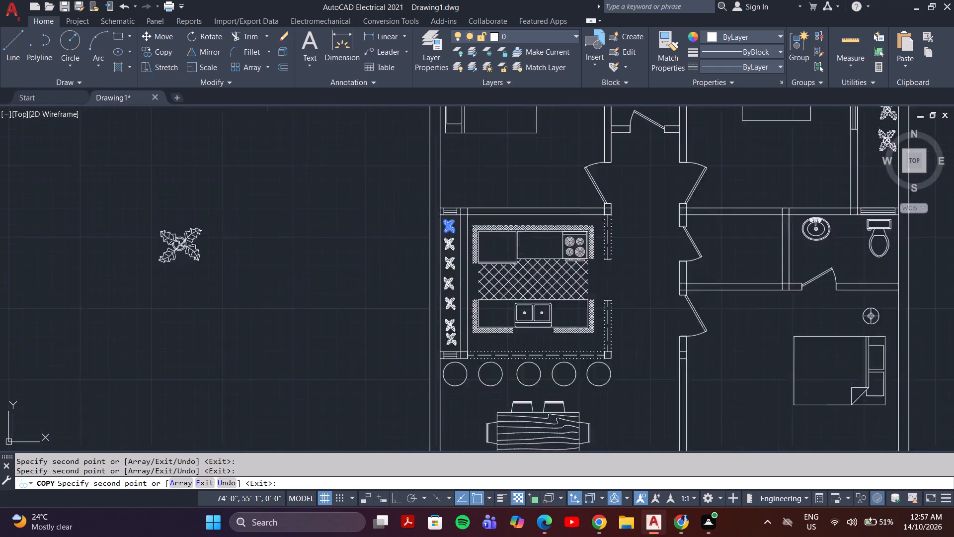
scroll(451, 339, down, 1)
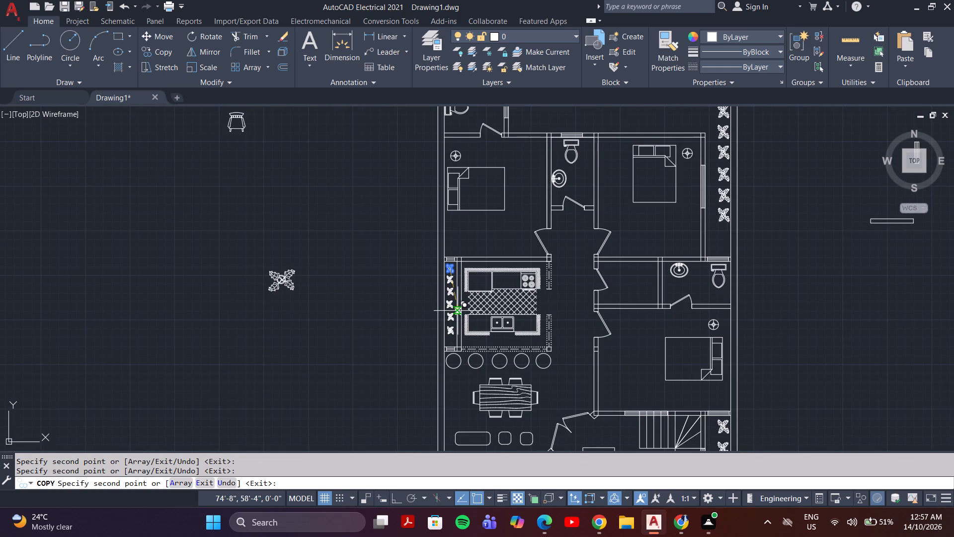
key(Escape)
Move the whole row of six small plants slightly south within the strip west of the kitchen.
scroll(453, 254, up, 3)
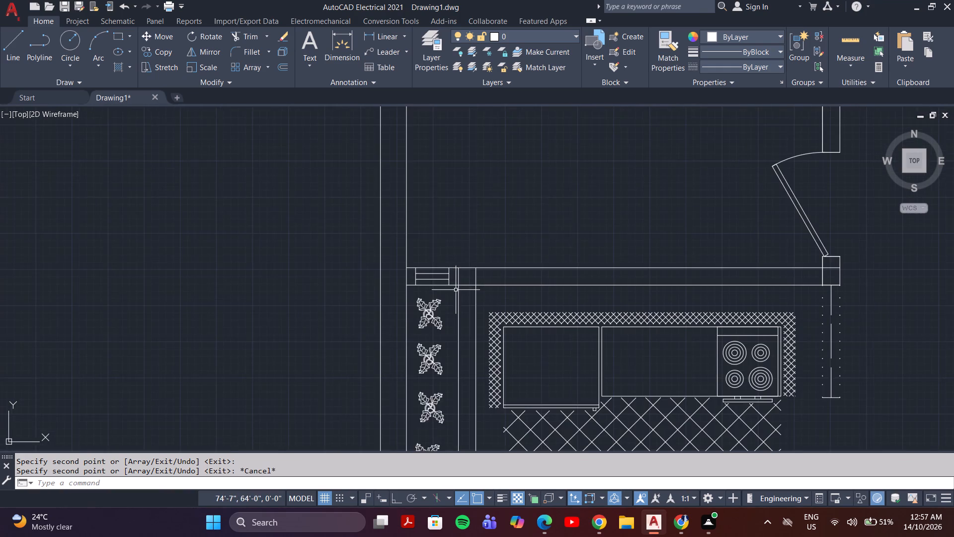
middle_drag(456, 290, 474, 218)
click(460, 221)
middle_drag(449, 319, 456, 285)
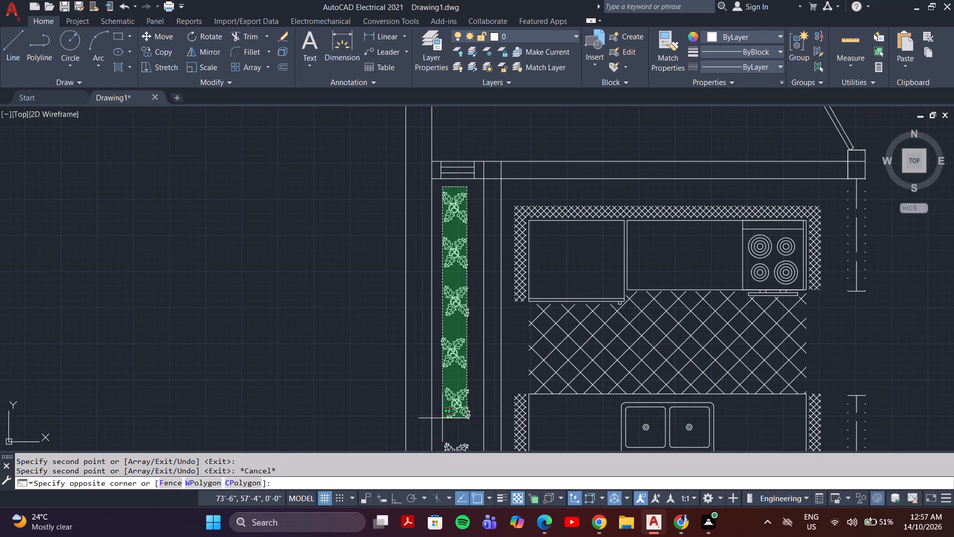
scroll(448, 427, down, 2)
middle_drag(448, 419, 464, 346)
click(467, 378)
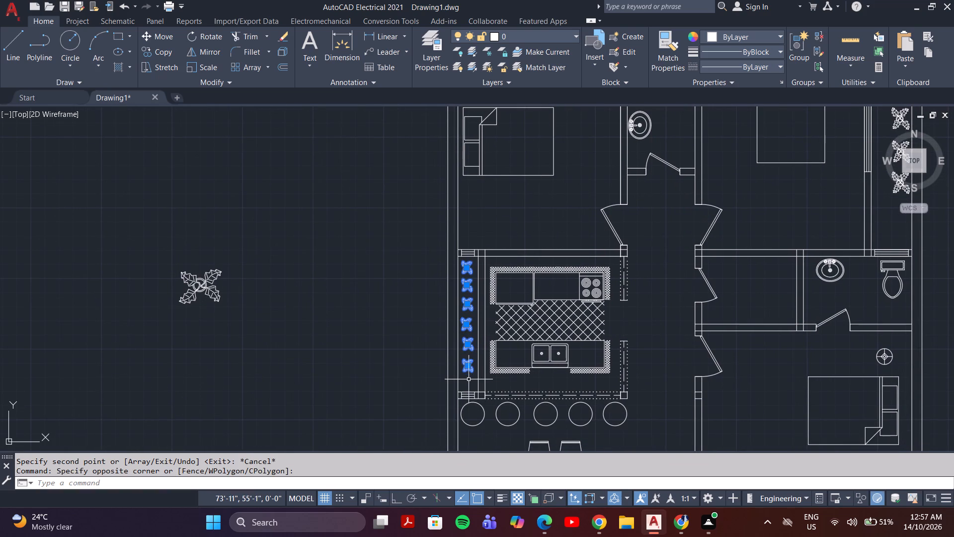
key(m)
key(Return)
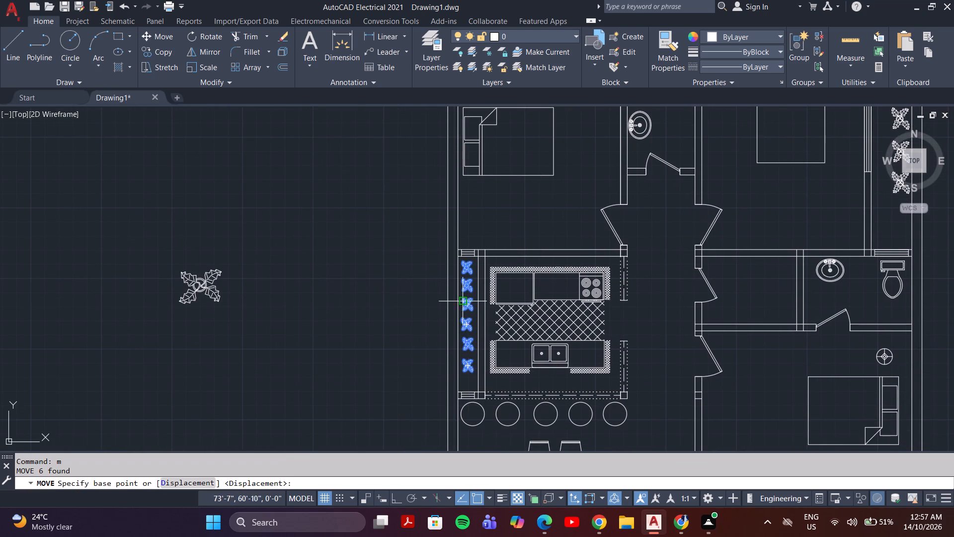
scroll(464, 289, up, 4)
middle_click(464, 289)
click(462, 149)
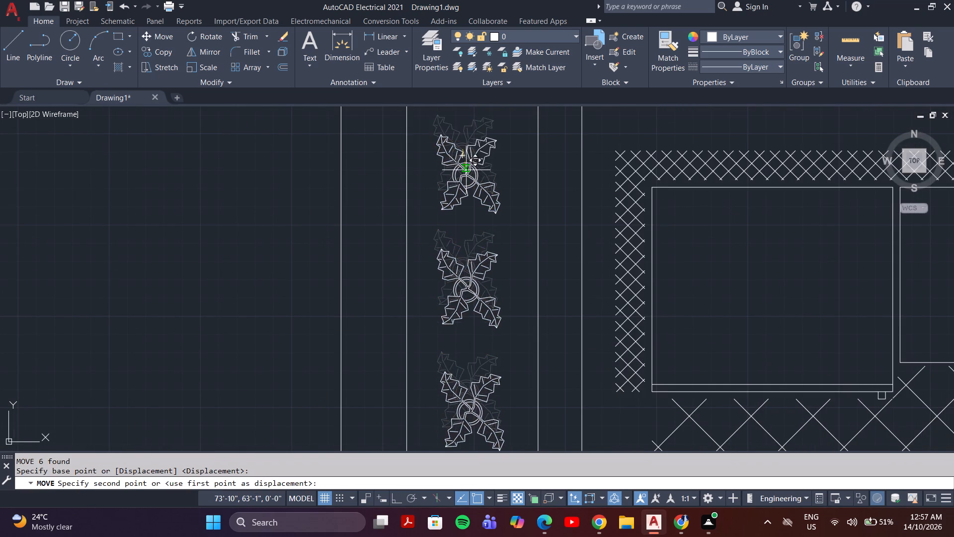
click(468, 171)
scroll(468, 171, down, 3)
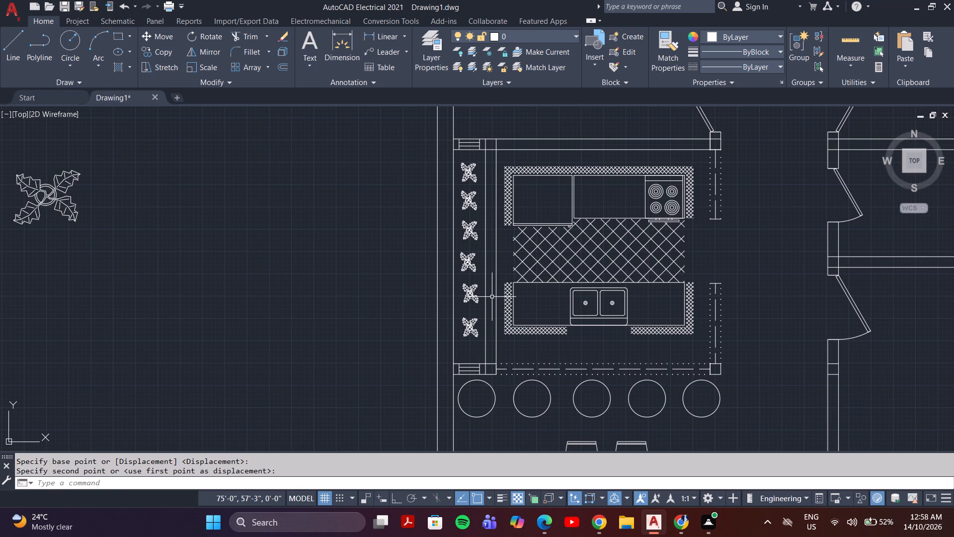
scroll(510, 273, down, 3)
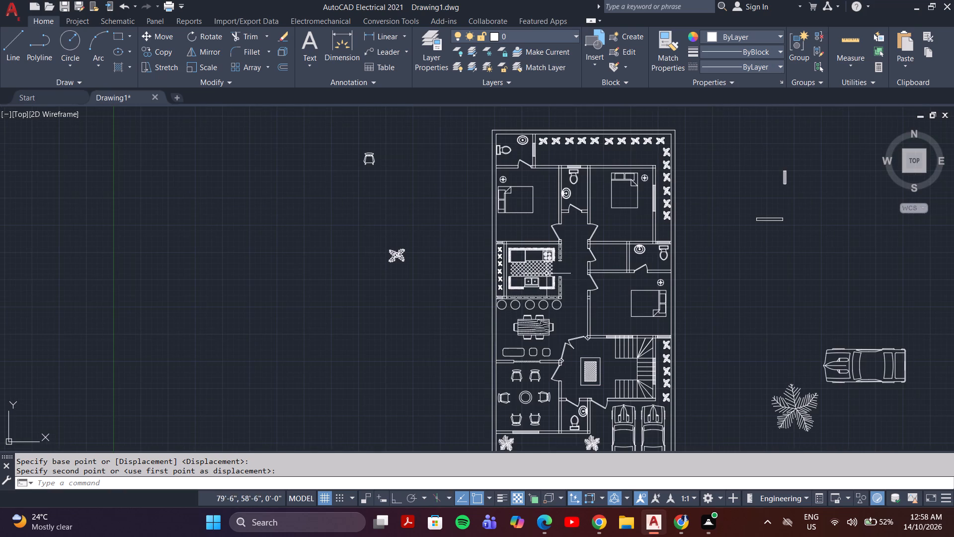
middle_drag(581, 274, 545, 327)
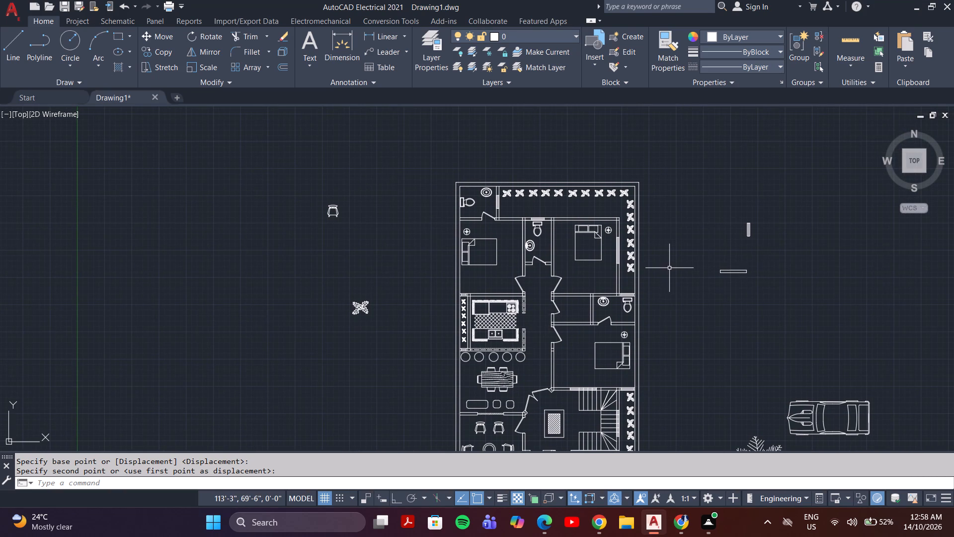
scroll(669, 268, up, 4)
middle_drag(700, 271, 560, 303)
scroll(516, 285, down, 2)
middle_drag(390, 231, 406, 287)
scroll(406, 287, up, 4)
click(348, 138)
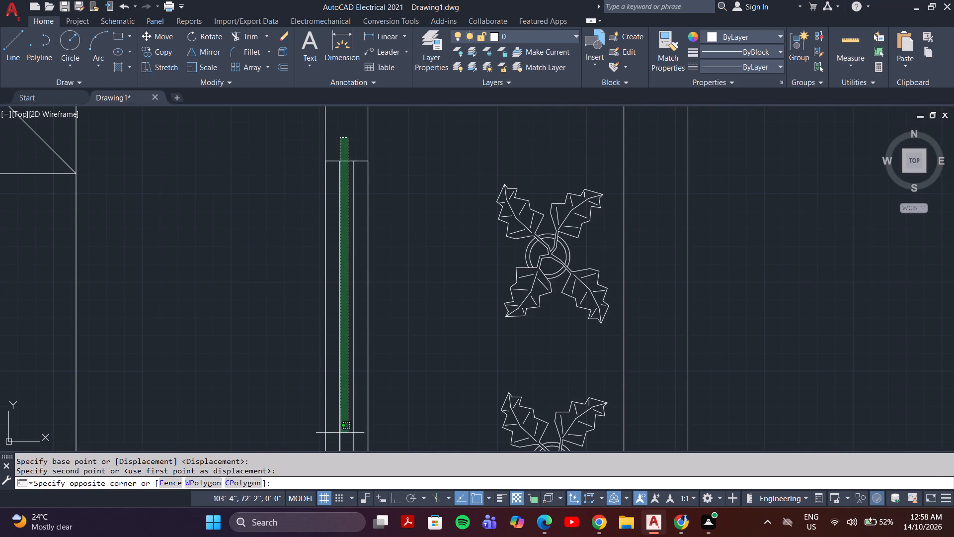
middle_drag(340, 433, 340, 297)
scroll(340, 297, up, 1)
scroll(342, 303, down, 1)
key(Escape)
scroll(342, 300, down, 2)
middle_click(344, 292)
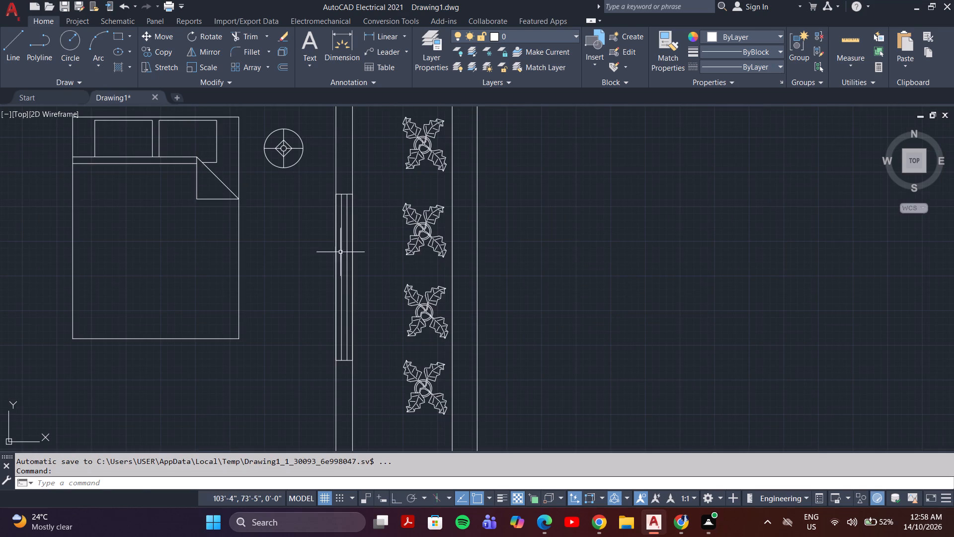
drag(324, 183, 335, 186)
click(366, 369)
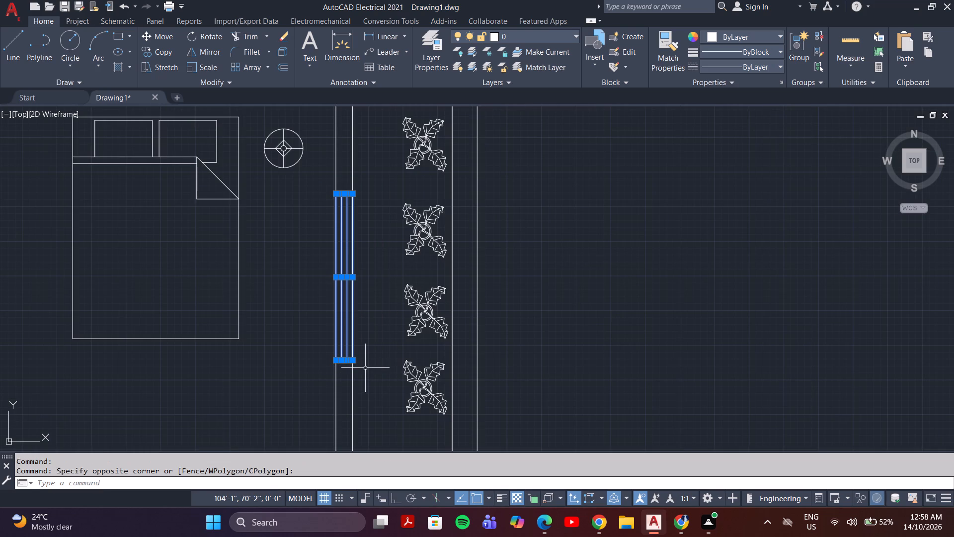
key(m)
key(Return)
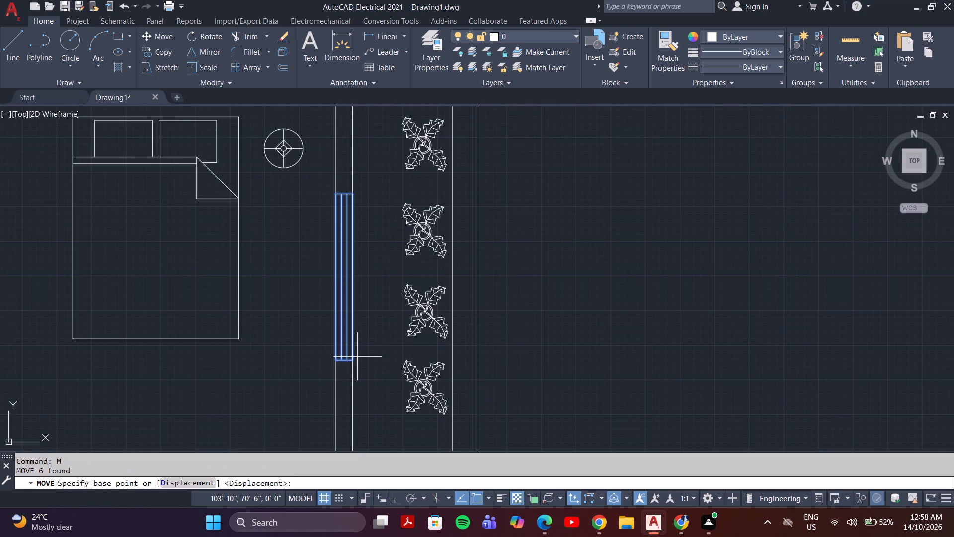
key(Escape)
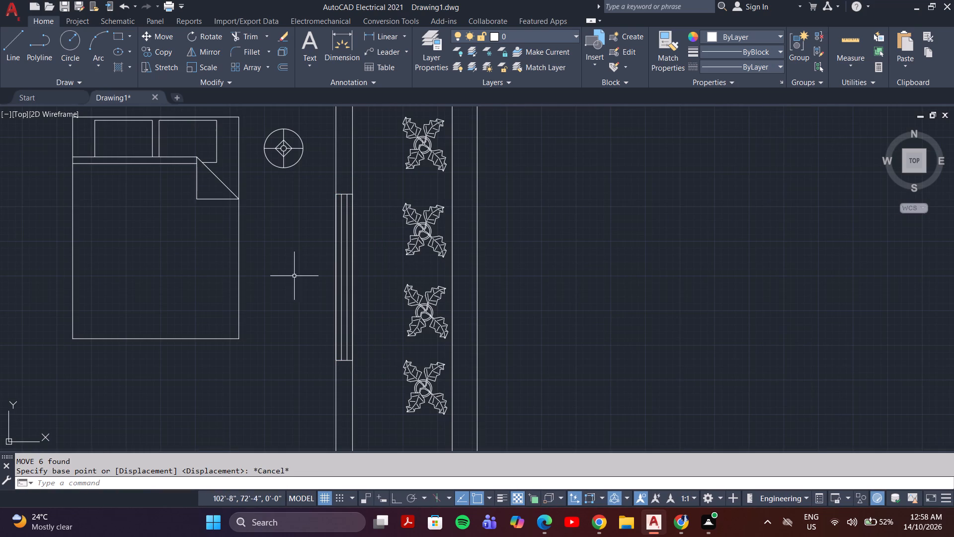
Copy the window in the northeast bedroom's east wall into the kitchen's west wall beside the small plants, using its northwest corner as base point.
click(320, 169)
click(374, 378)
text(co)
key(Return)
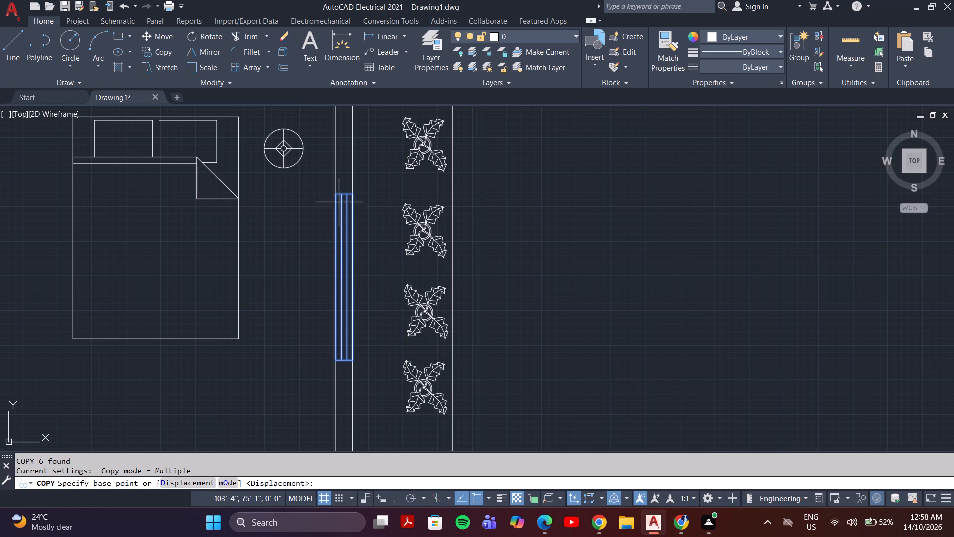
click(337, 195)
scroll(246, 291, down, 3)
middle_drag(245, 292, 422, 186)
scroll(273, 258, down, 1)
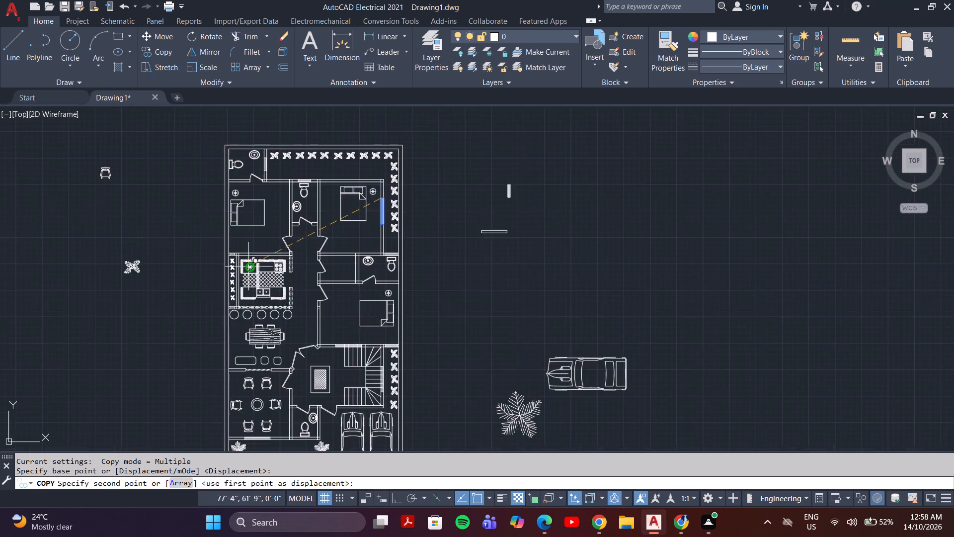
middle_drag(247, 267, 344, 259)
scroll(313, 283, up, 3)
scroll(397, 204, up, 3)
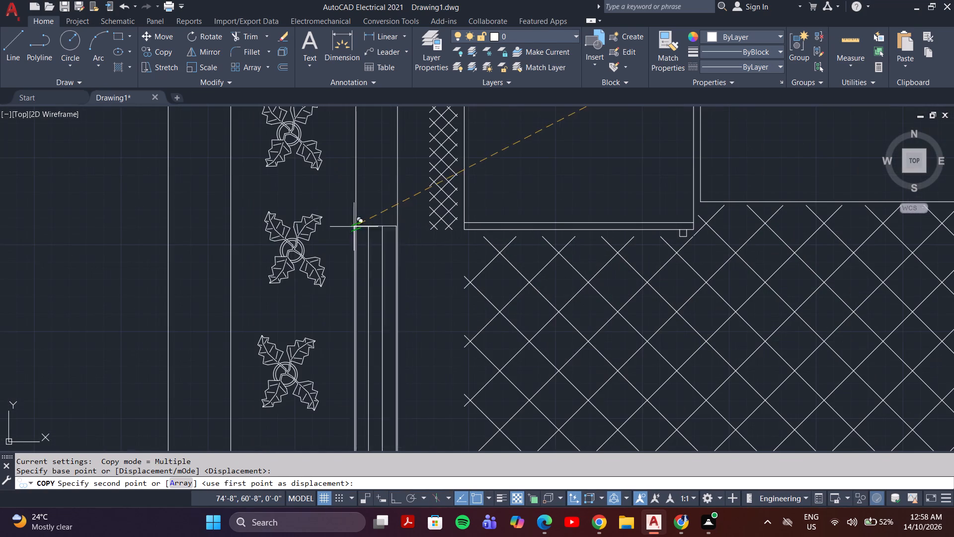
scroll(357, 198, up, 2)
scroll(357, 198, down, 5)
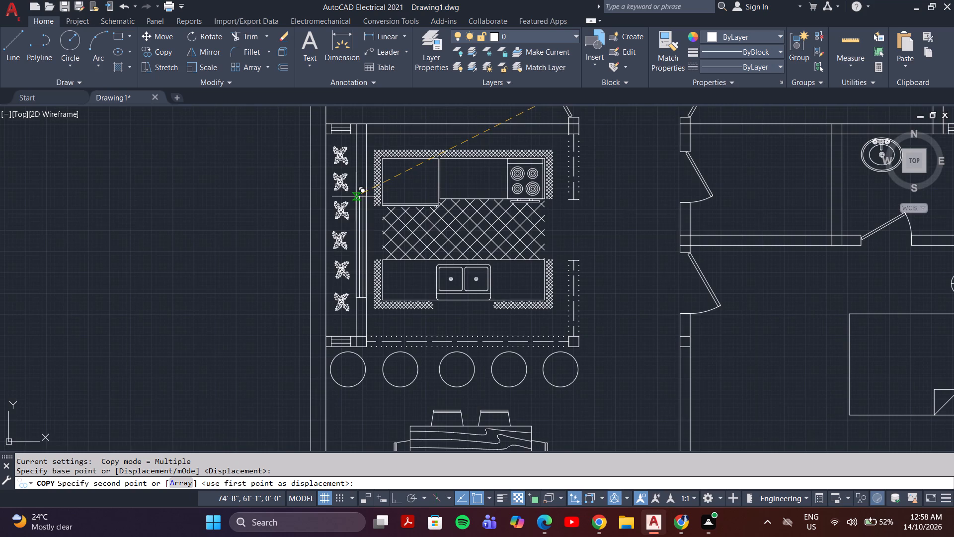
scroll(355, 182, up, 3)
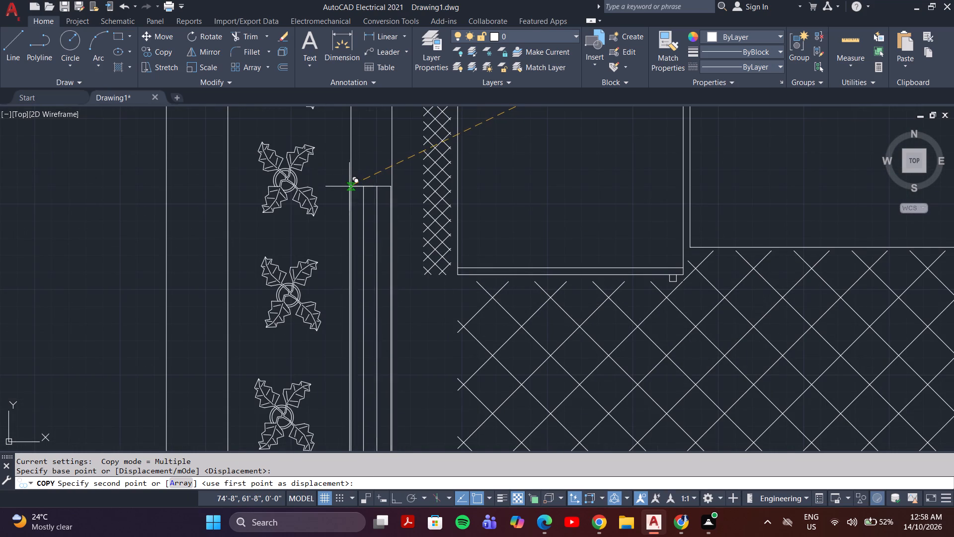
click(349, 186)
key(Escape)
Examine the kitchen area and the overall floor plan.
scroll(385, 207, down, 2)
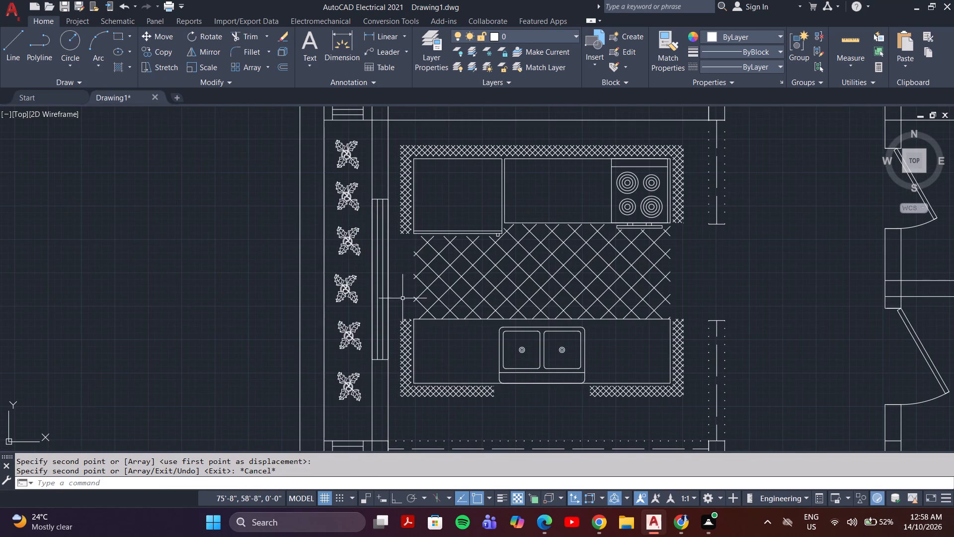
scroll(556, 300, down, 1)
middle_drag(553, 298, 578, 254)
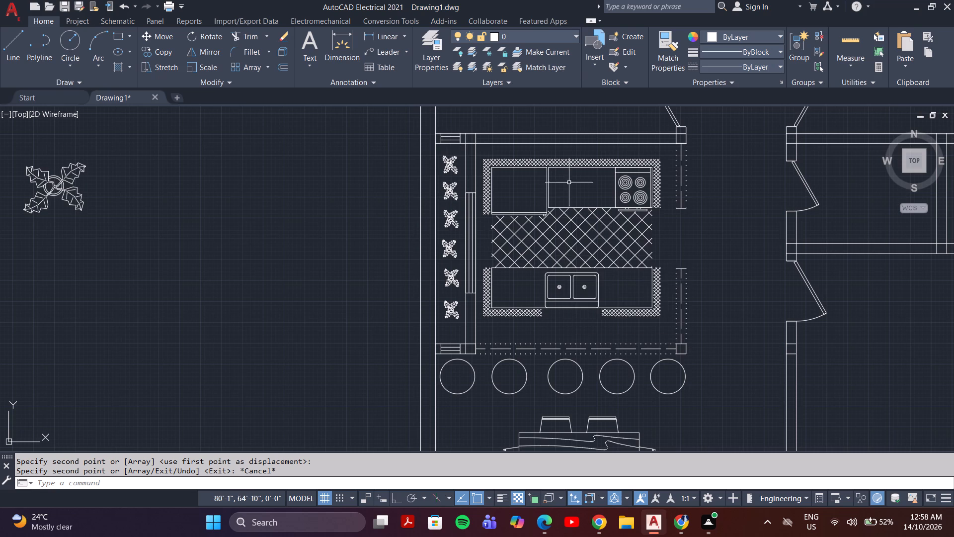
scroll(580, 231, down, 2)
middle_drag(645, 240, 583, 331)
middle_drag(571, 300, 515, 286)
scroll(583, 289, down, 1)
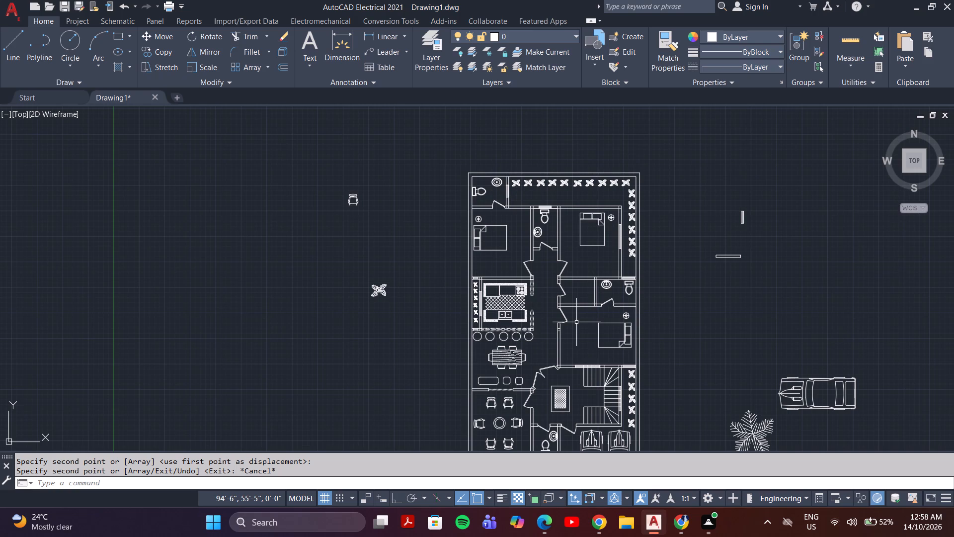
middle_drag(778, 320, 744, 268)
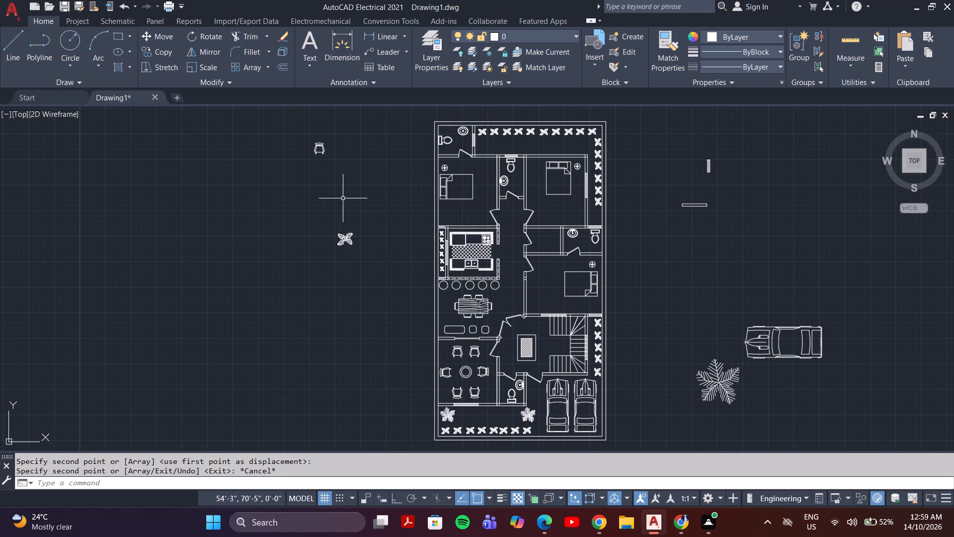
scroll(358, 209, up, 1)
scroll(361, 210, down, 1)
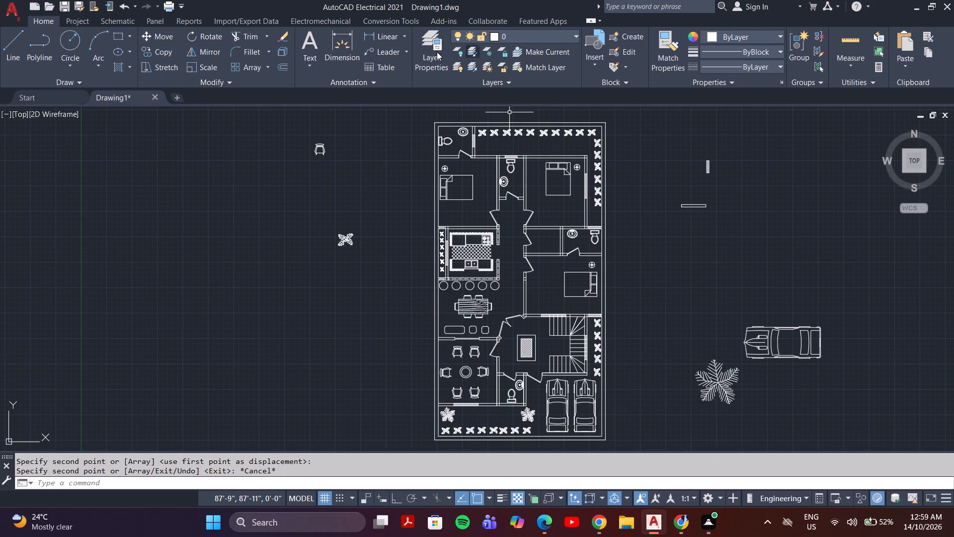
Create a new layer named sanitary and set its colour to index 131.
click(433, 50)
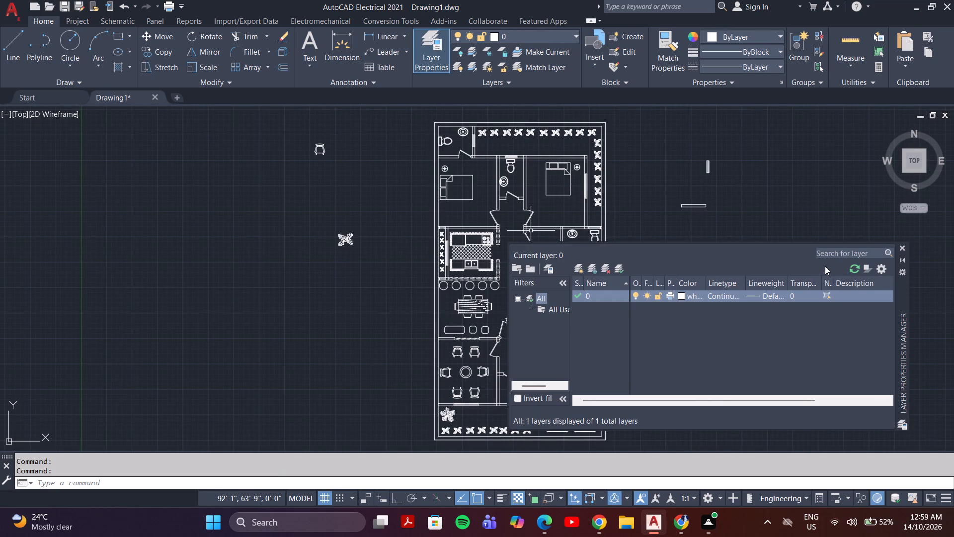
drag(732, 248, 572, 197)
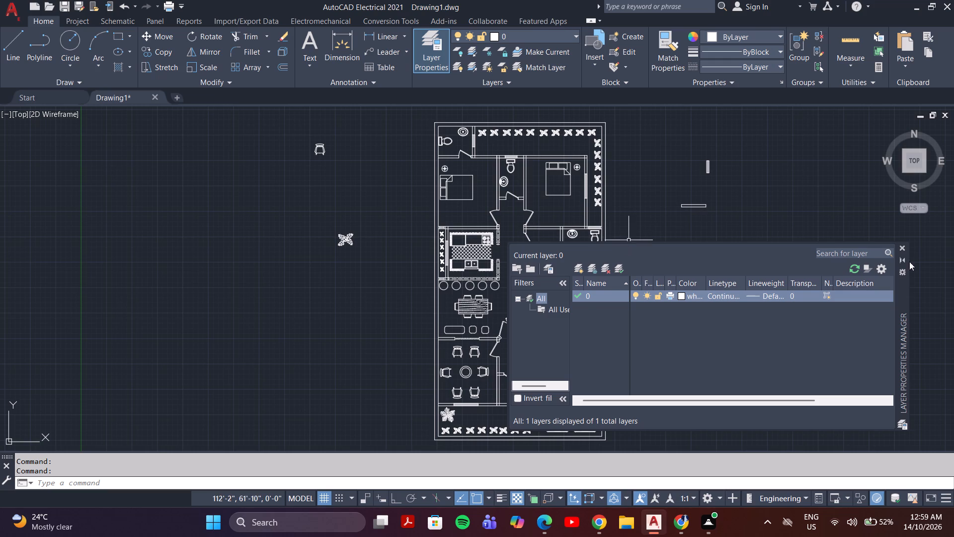
drag(904, 295, 808, 187)
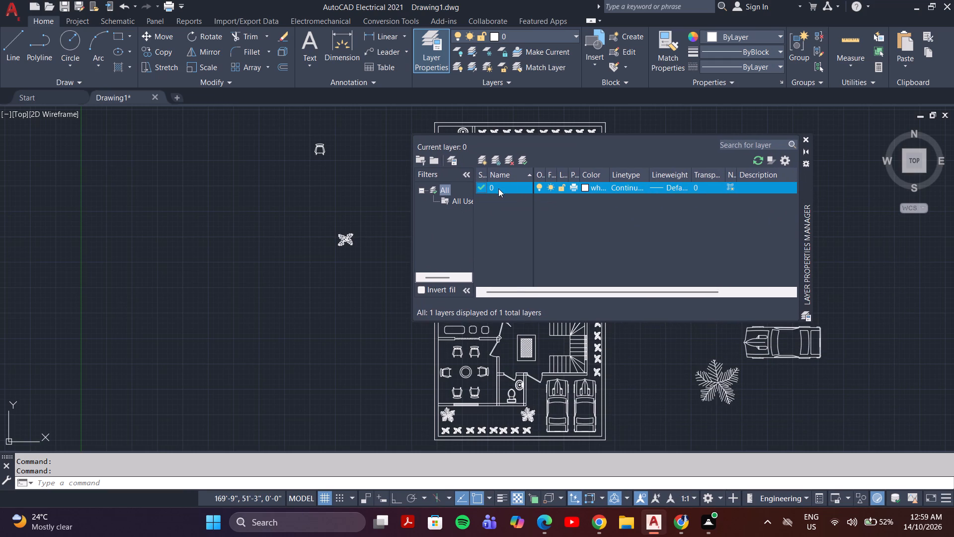
click(482, 159)
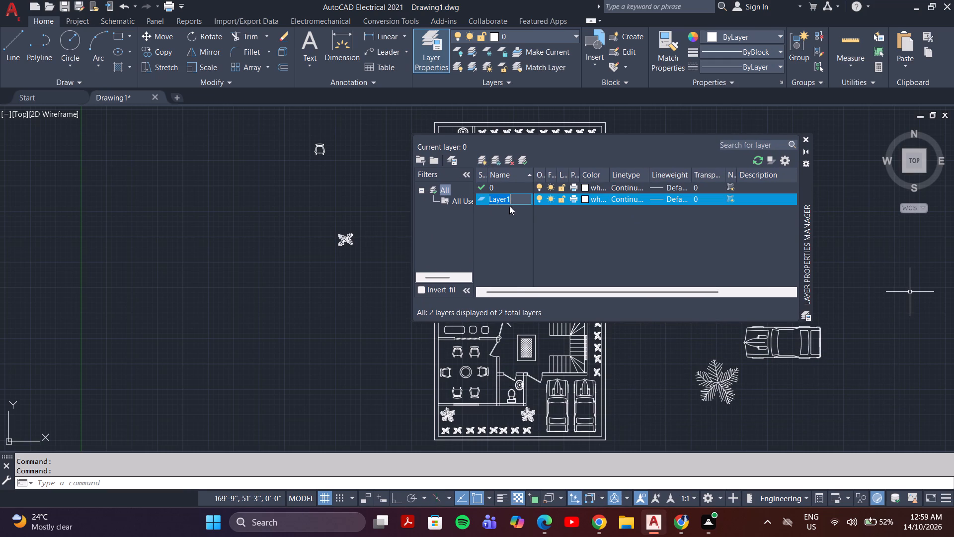
key(BackSpace)
key(BackSpace)
key(BackSpace)
text(sanitary)
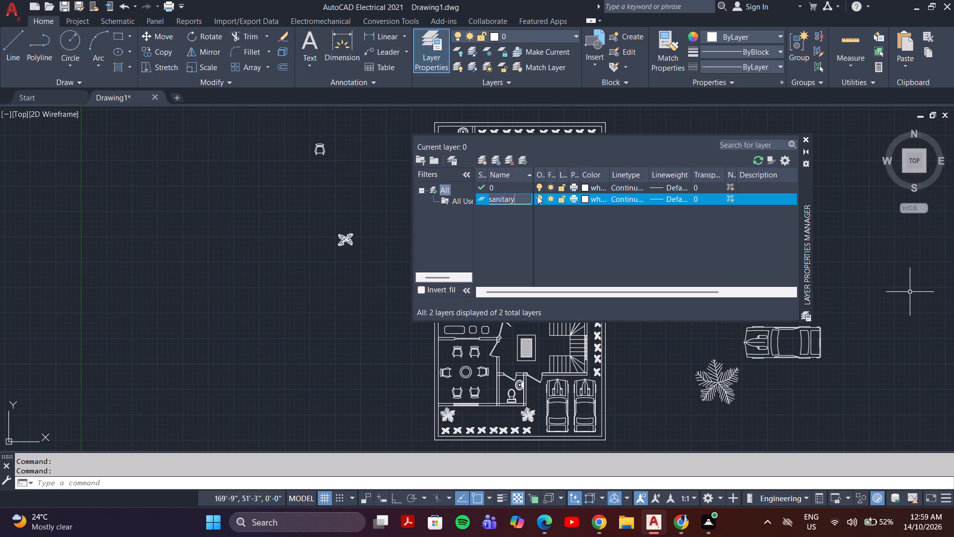
key(Return)
click(584, 197)
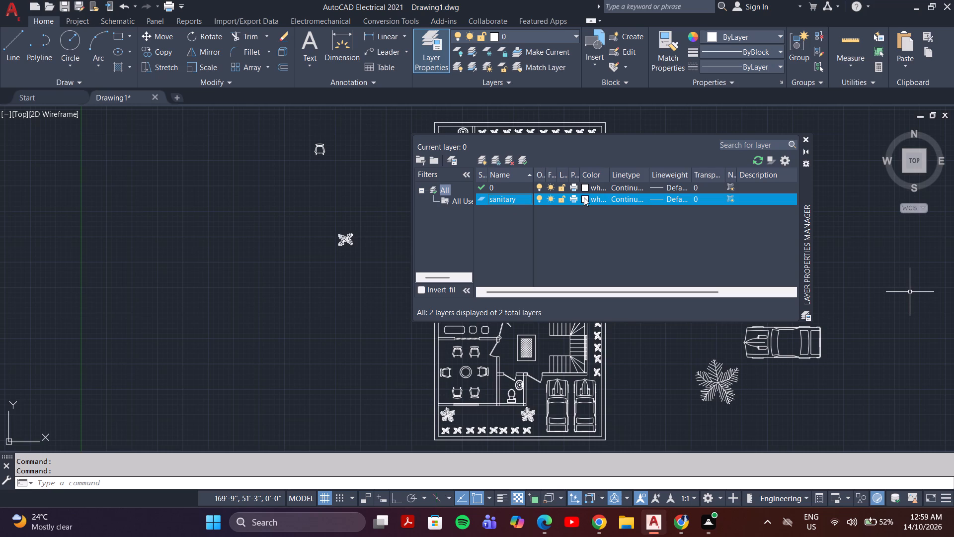
scroll(415, 218, up, 1)
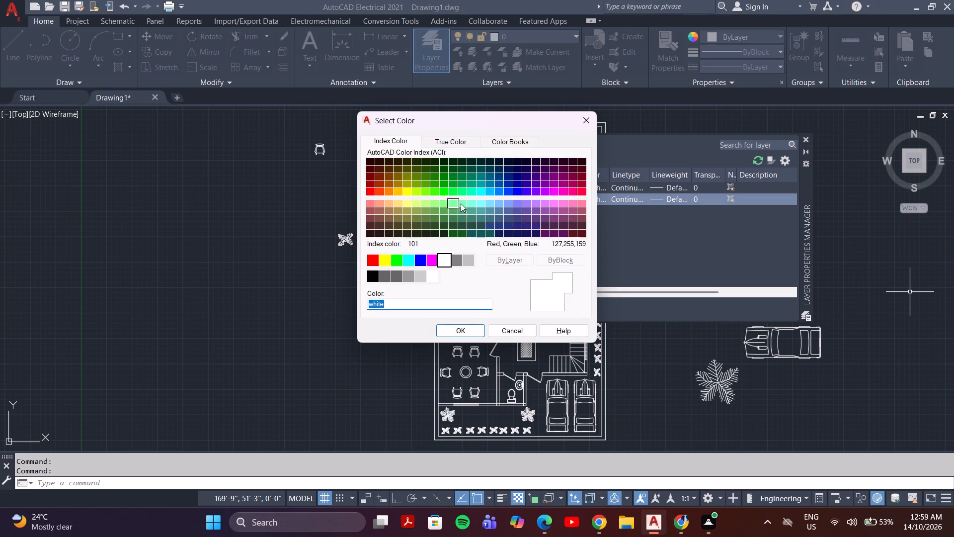
click(482, 202)
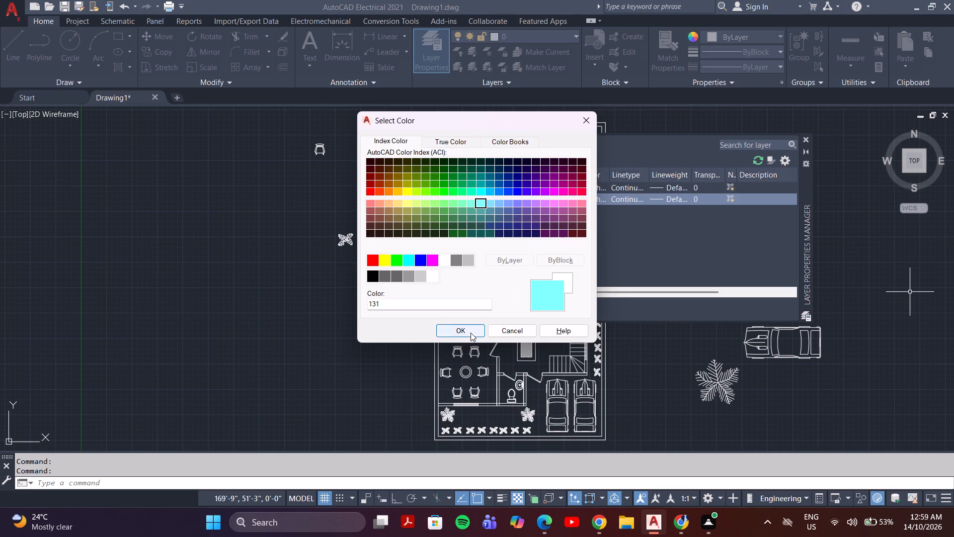
click(471, 333)
Create a new layer named furniture and set its colour to index 21.
click(481, 158)
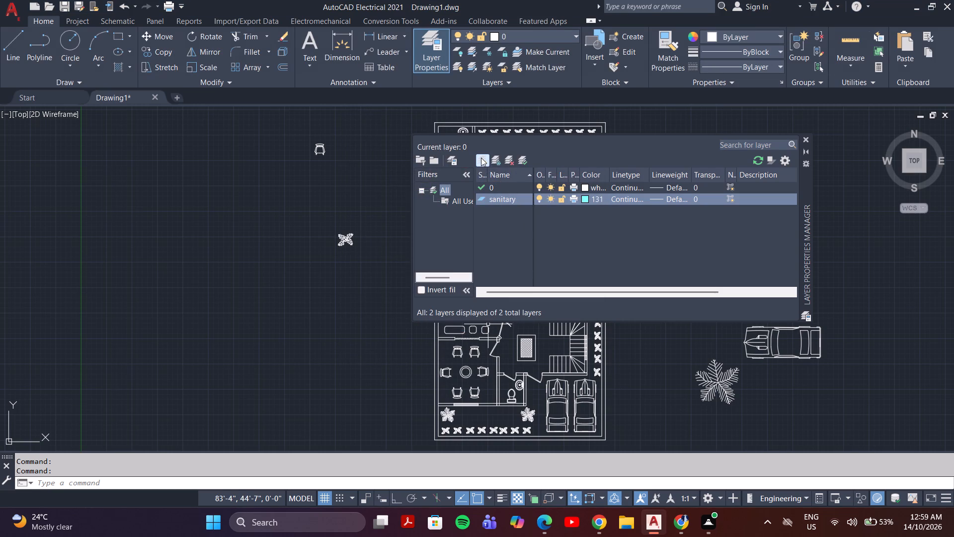
key(BackSpace)
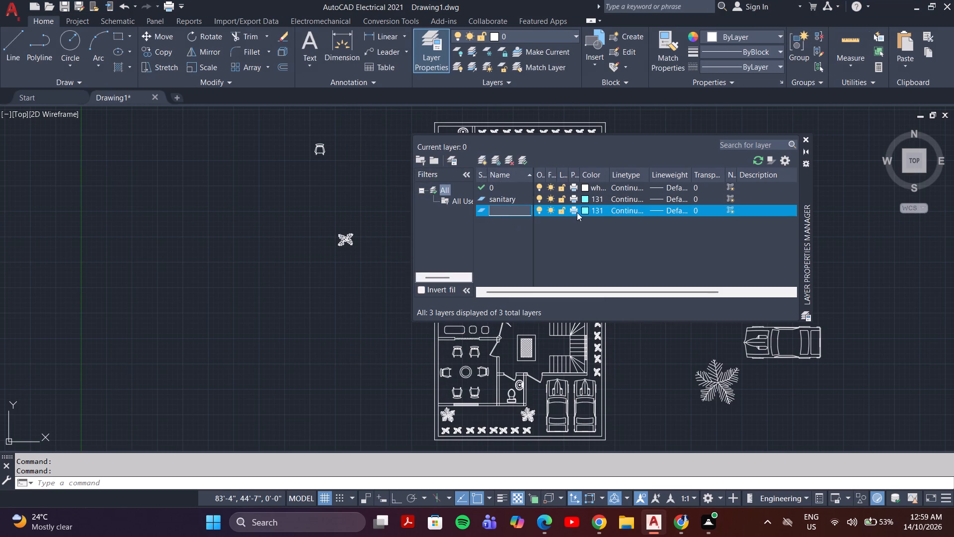
text(furnity)
key(BackSpace)
text(ure)
key(Return)
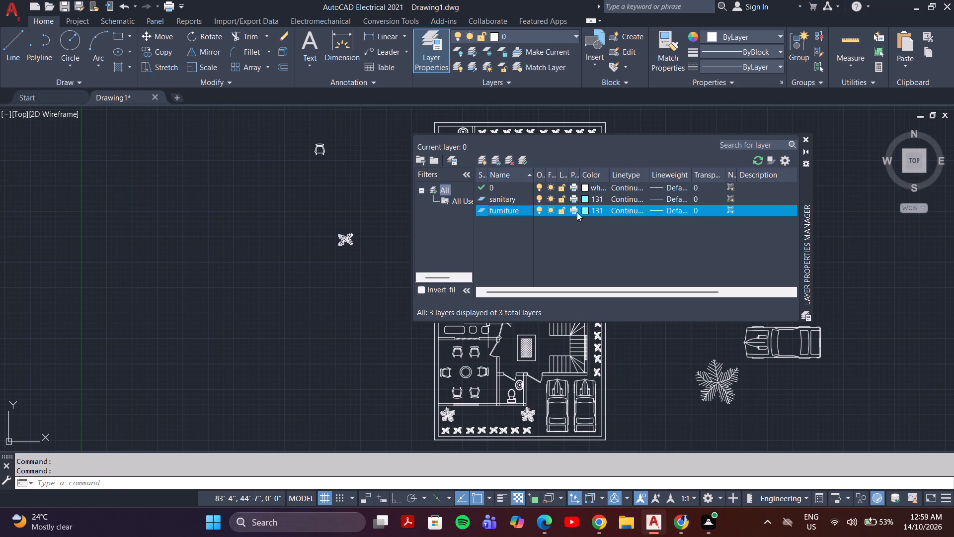
click(588, 209)
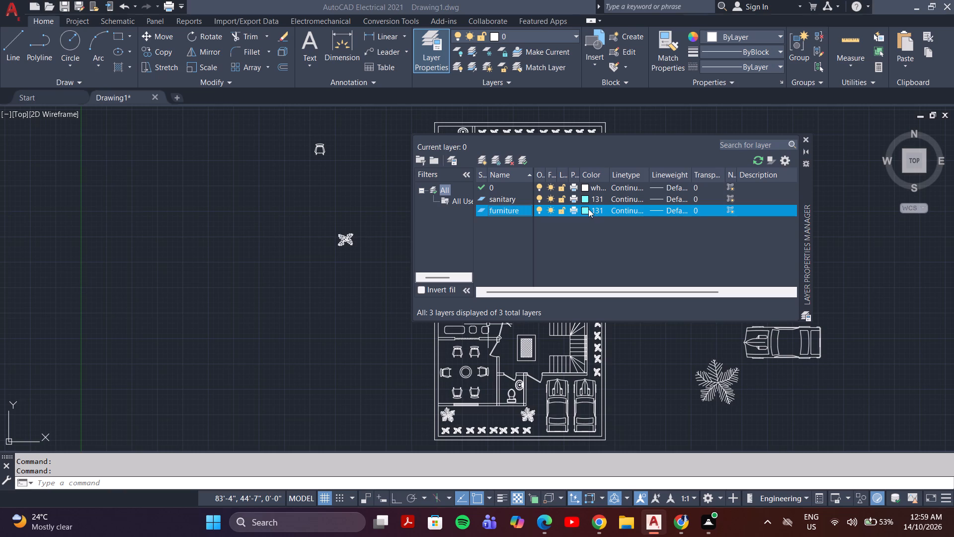
click(376, 204)
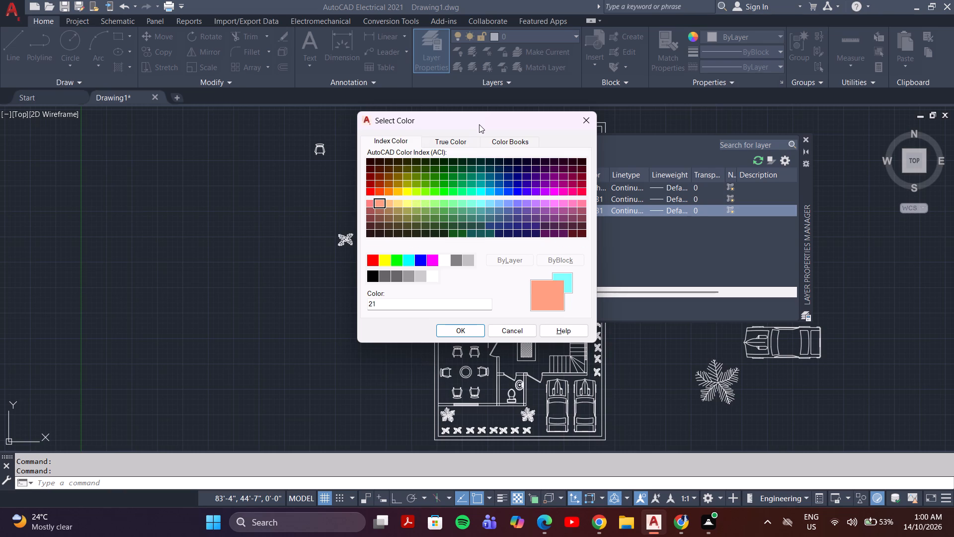
drag(478, 119, 282, 154)
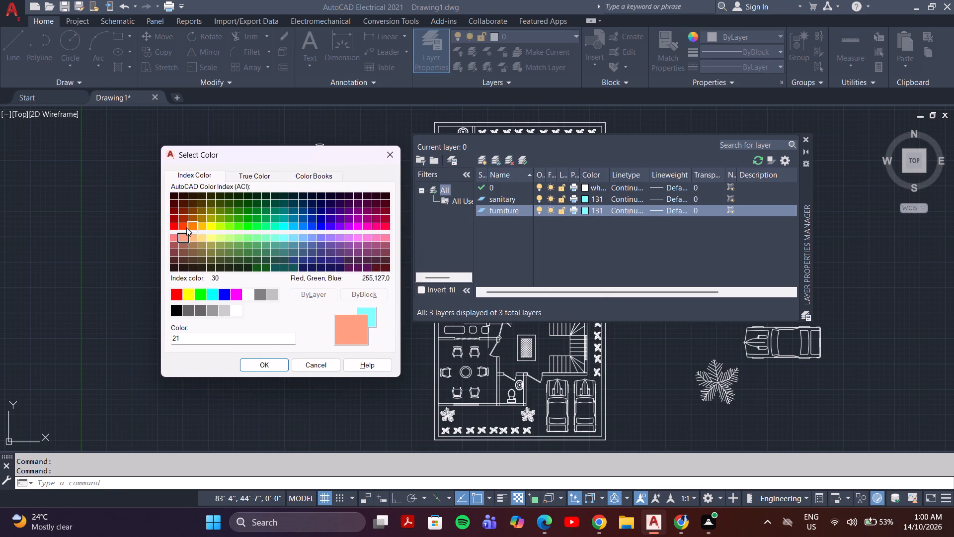
click(267, 361)
Create a new layer named kitchen and set its colour to index 171.
click(479, 163)
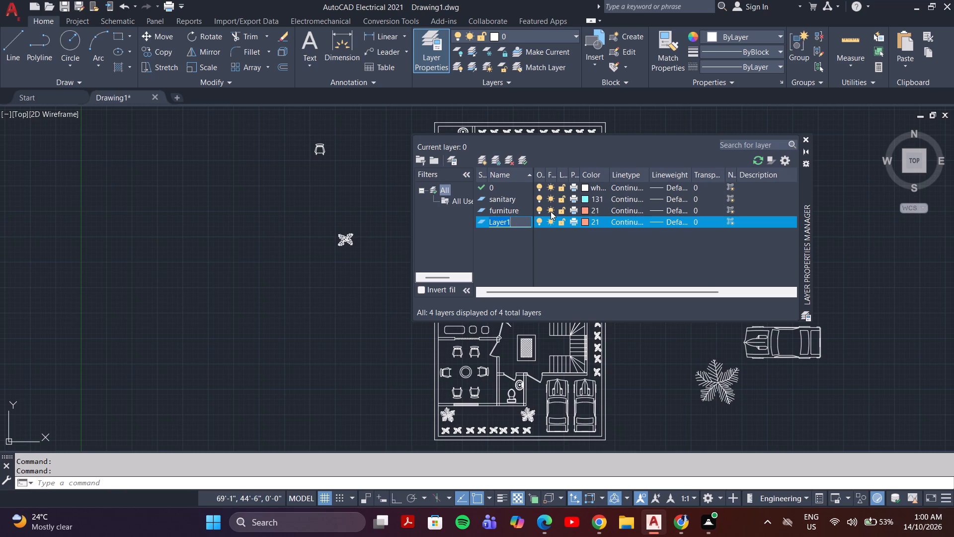
key(BackSpace)
text(kitchen)
key(Return)
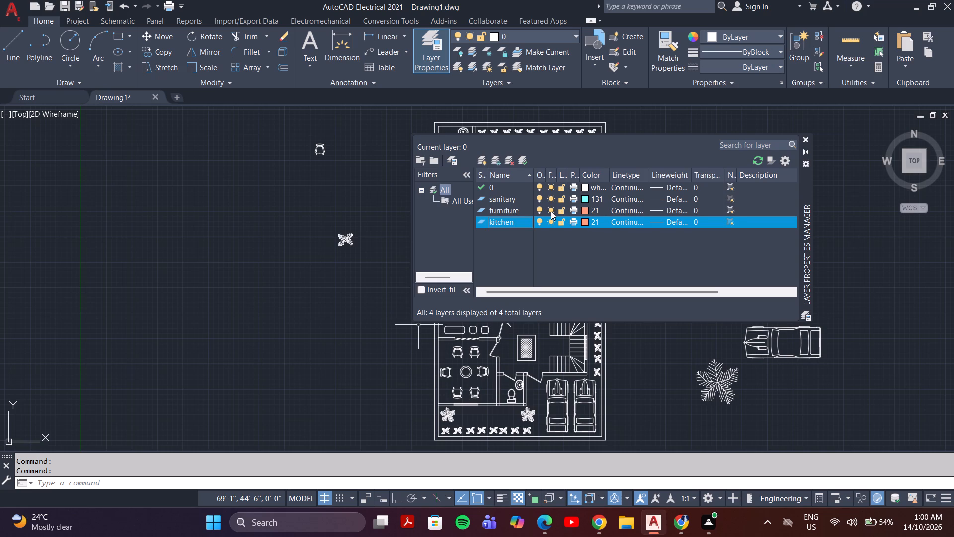
click(583, 220)
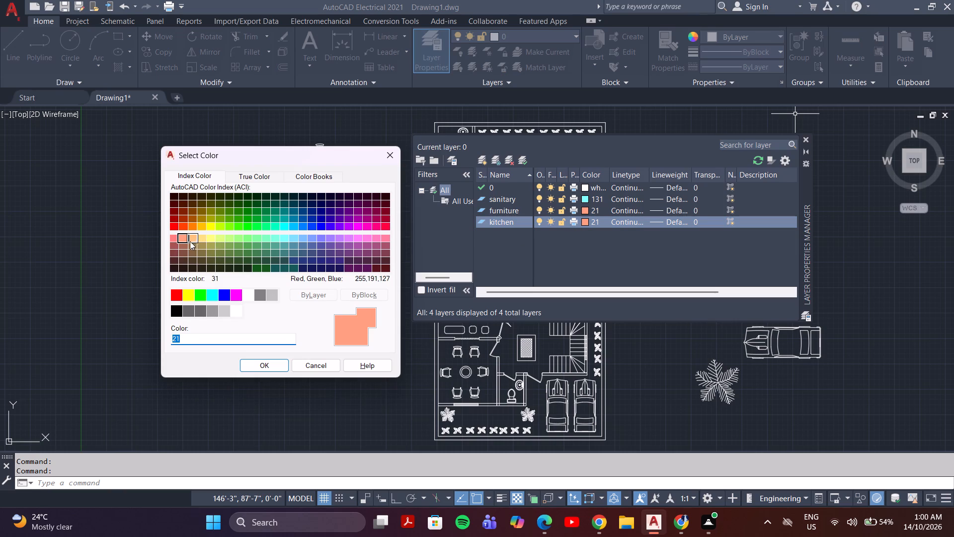
click(321, 236)
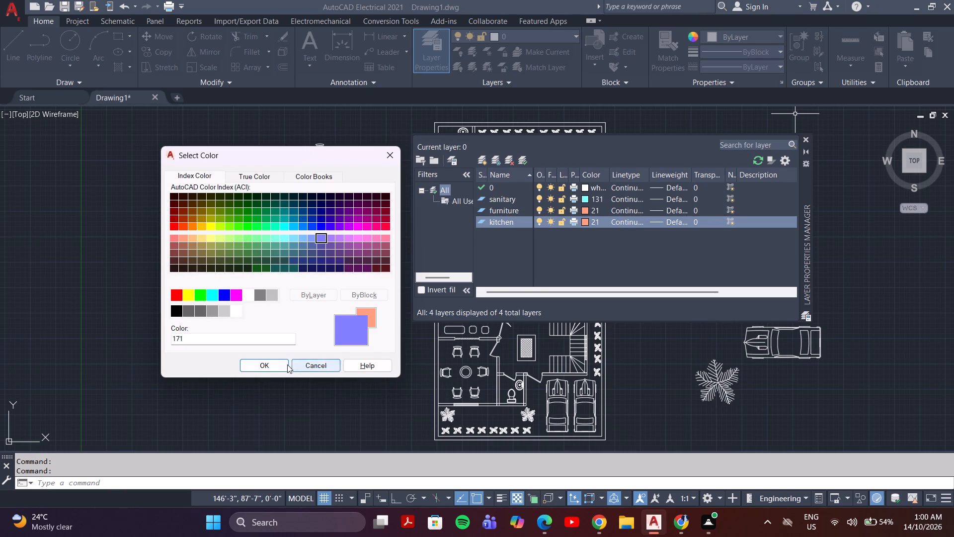
click(280, 367)
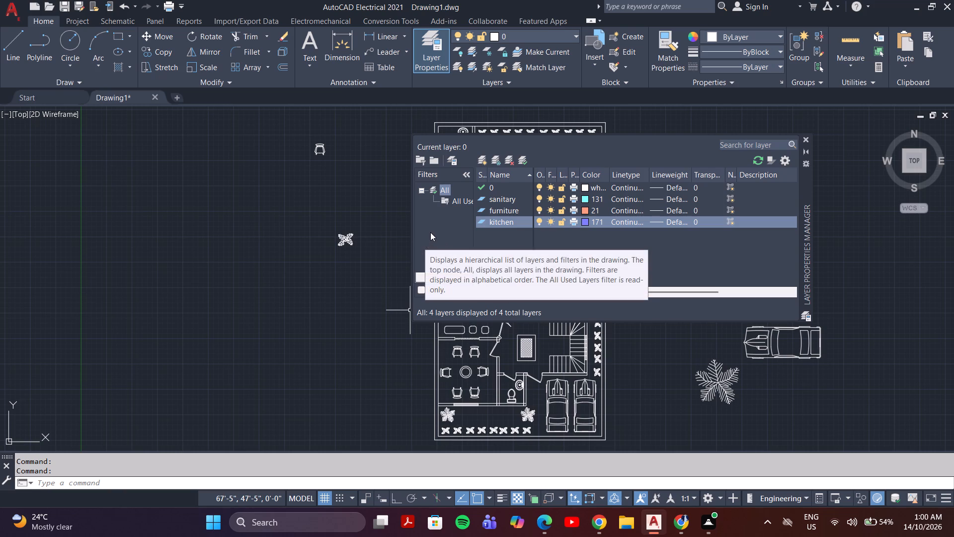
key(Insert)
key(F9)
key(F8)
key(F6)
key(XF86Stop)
Create a new layer named doors and set its colour to index 51.
click(480, 157)
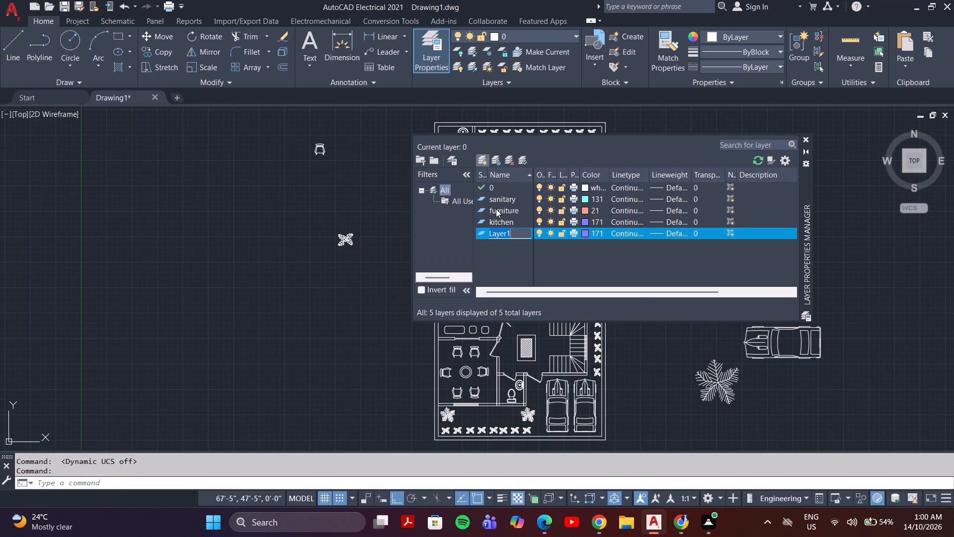
key(BackSpace)
text(doors)
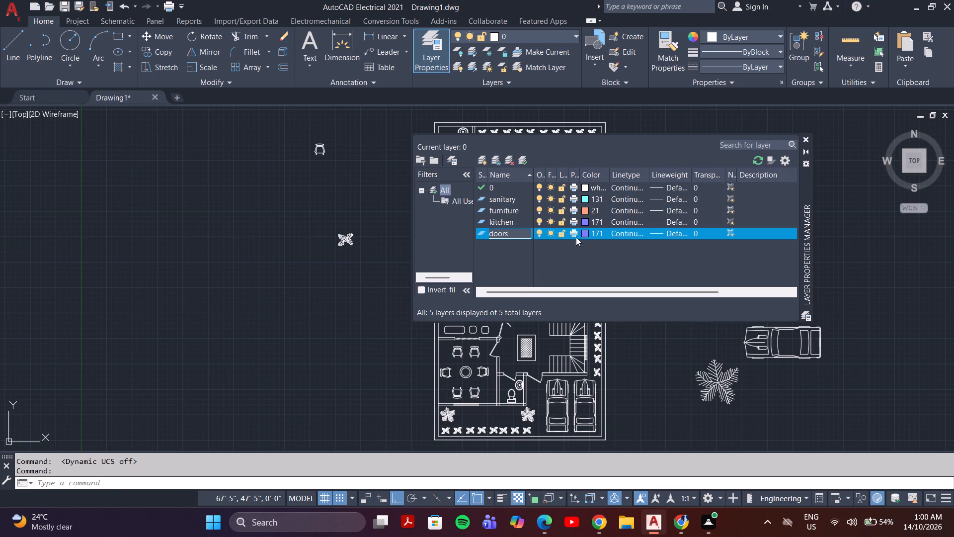
click(581, 235)
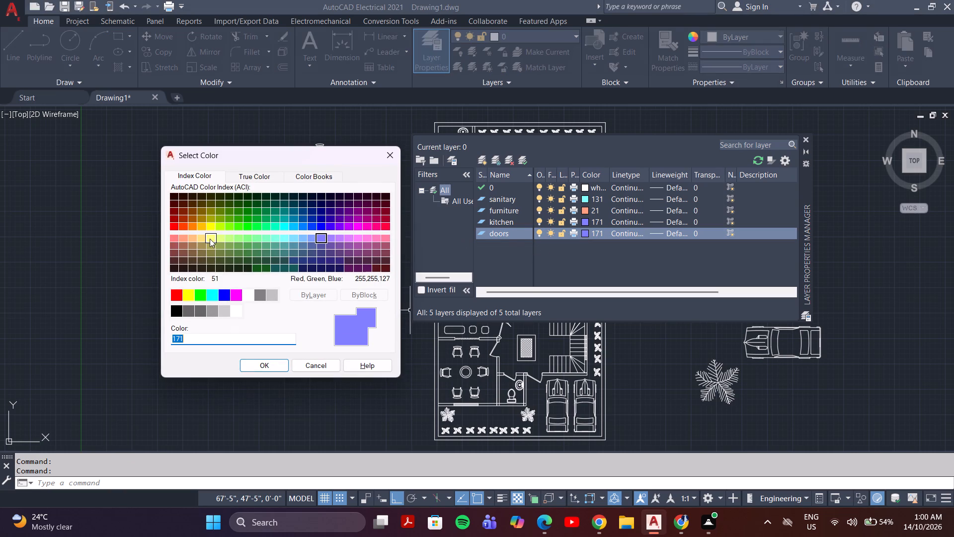
click(209, 237)
click(277, 369)
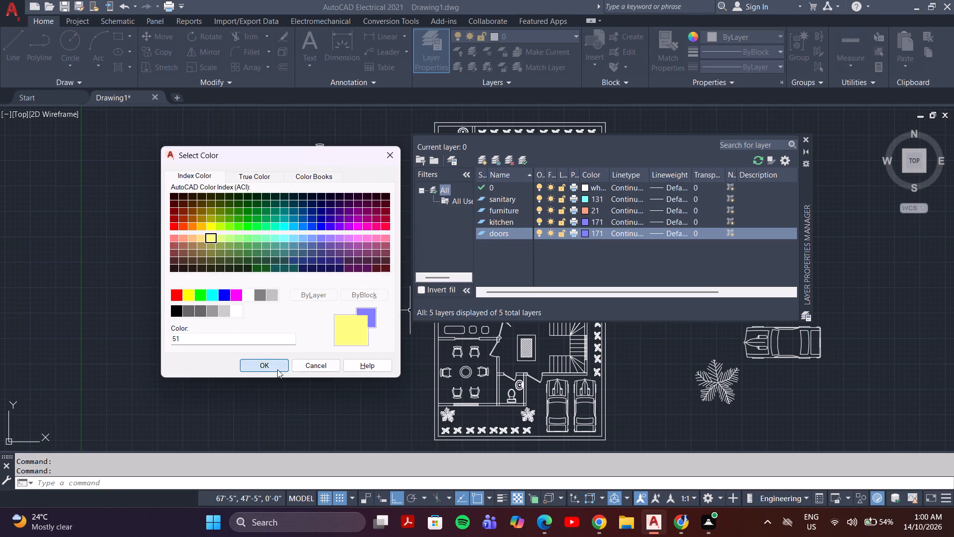
Create a new layer named windows and set its colour to index 211.
click(478, 159)
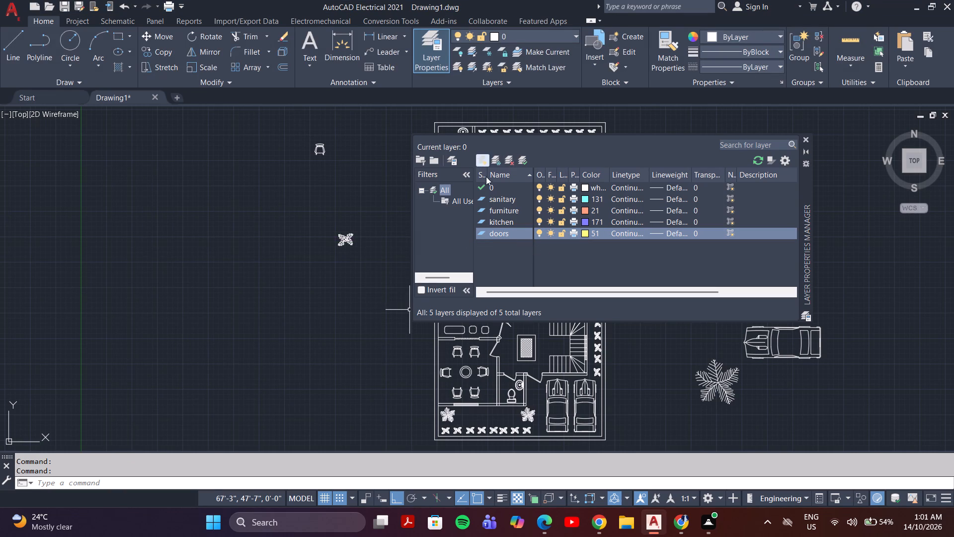
key(BackSpace)
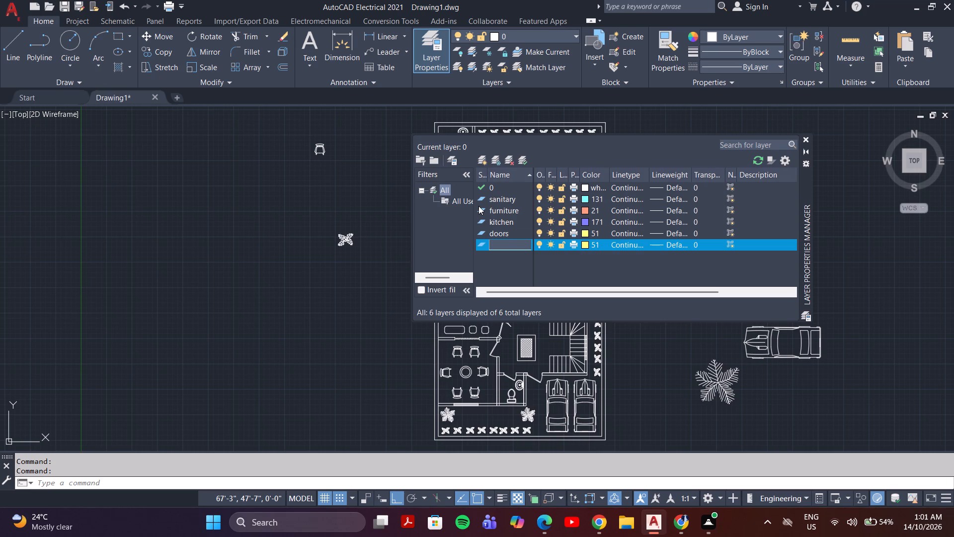
text(windows)
click(589, 244)
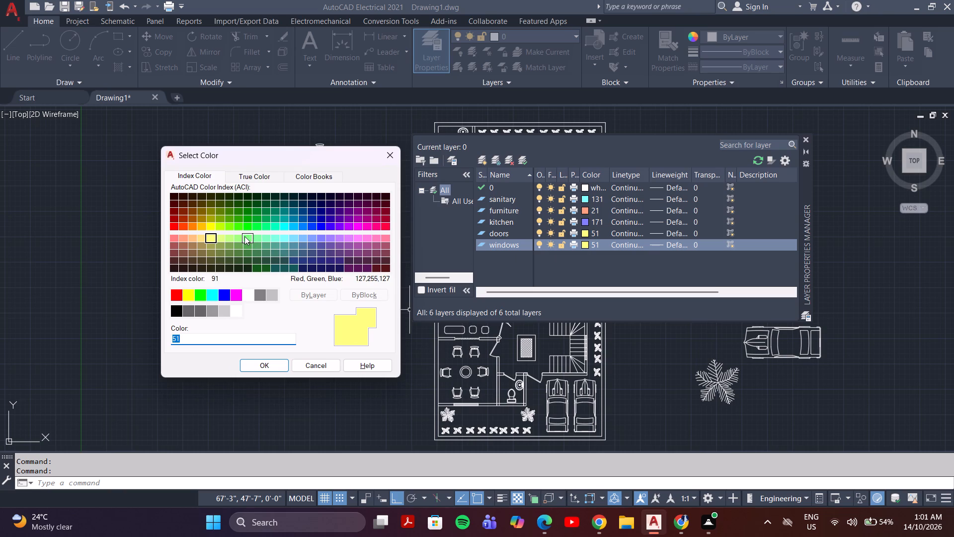
scroll(245, 236, up, 3)
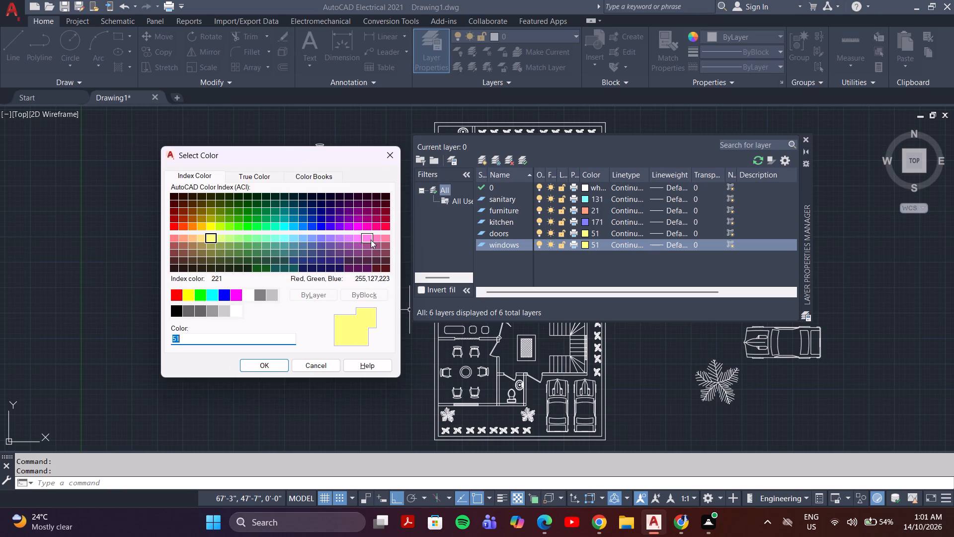
click(360, 240)
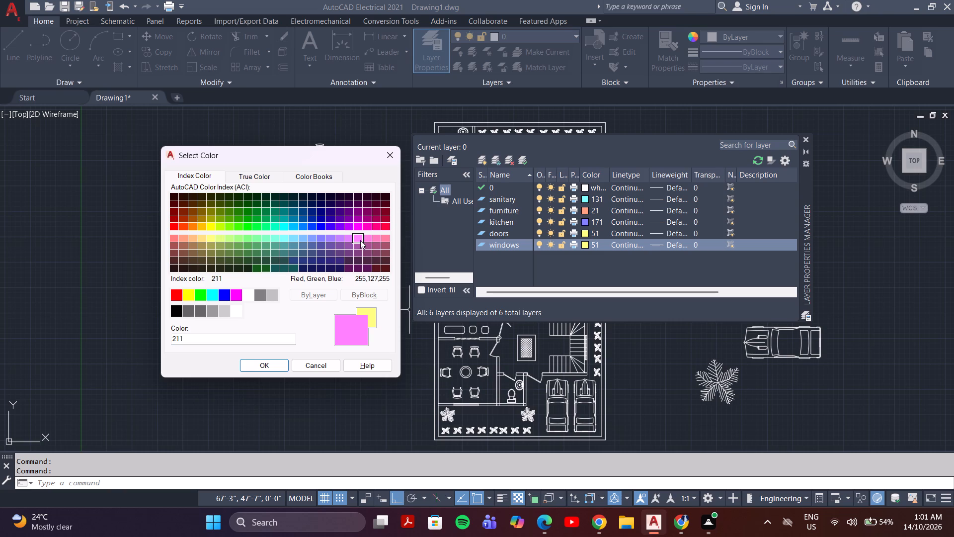
click(278, 364)
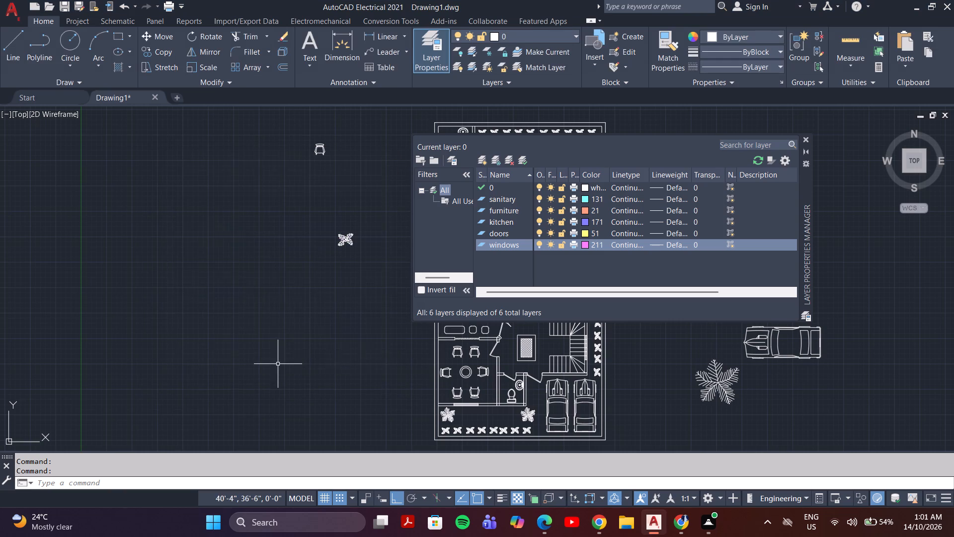
Create a new layer named grass and set its colour to index 90.
click(480, 160)
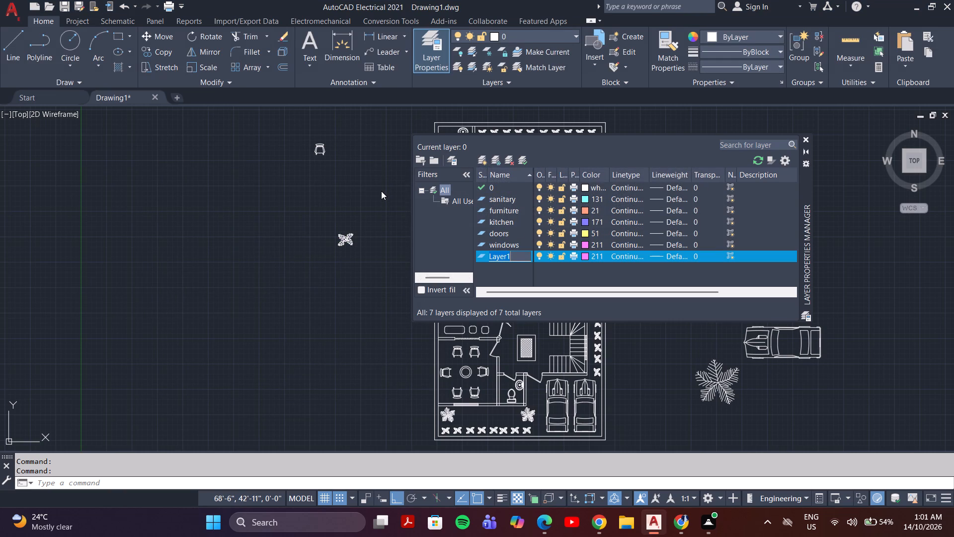
text(grass)
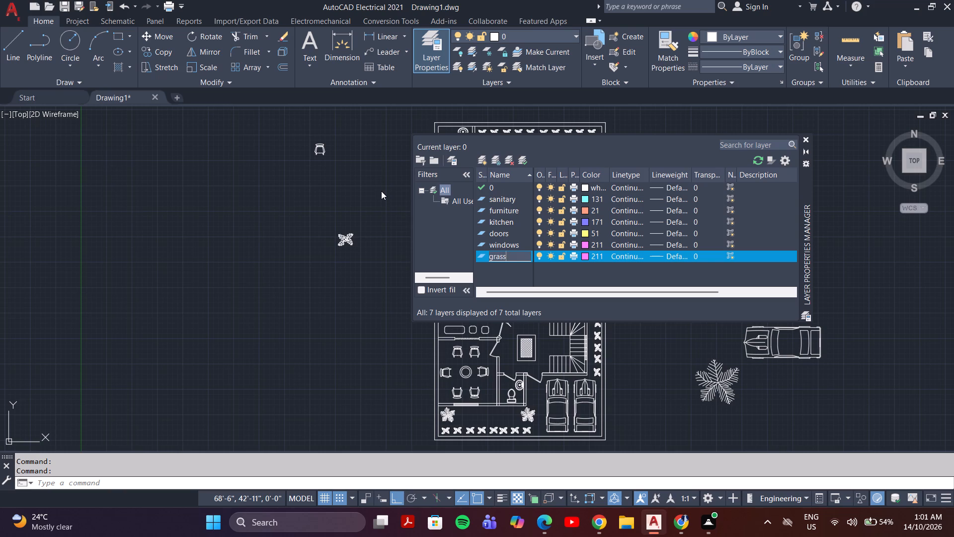
click(587, 253)
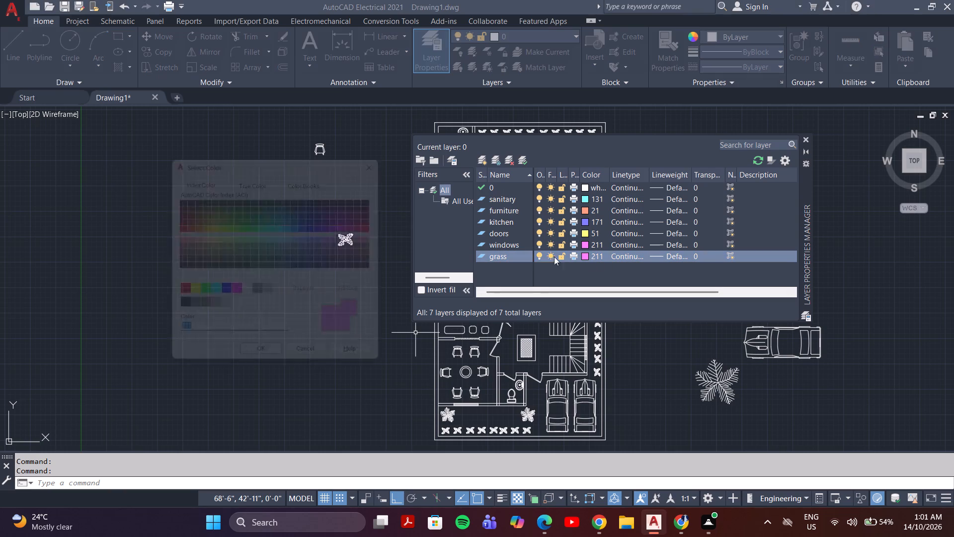
click(244, 225)
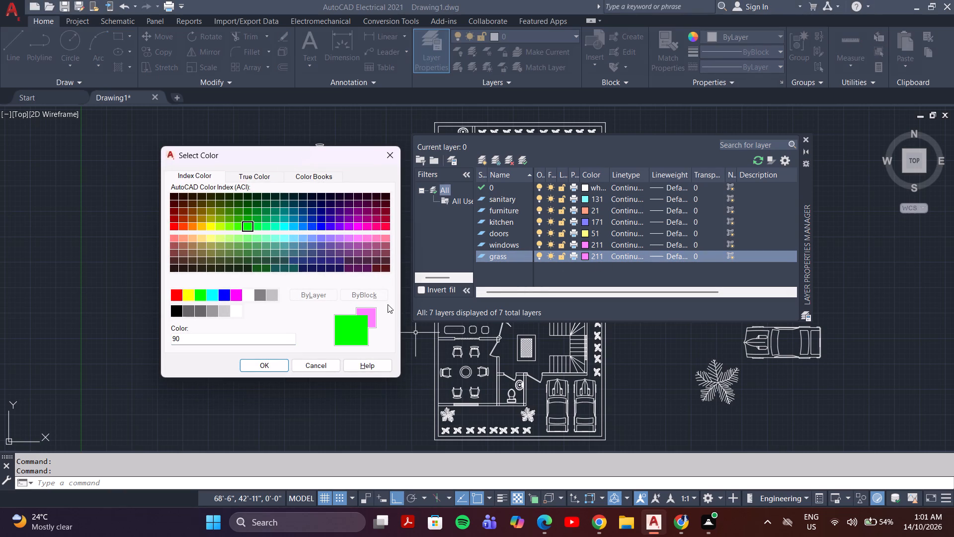
click(269, 360)
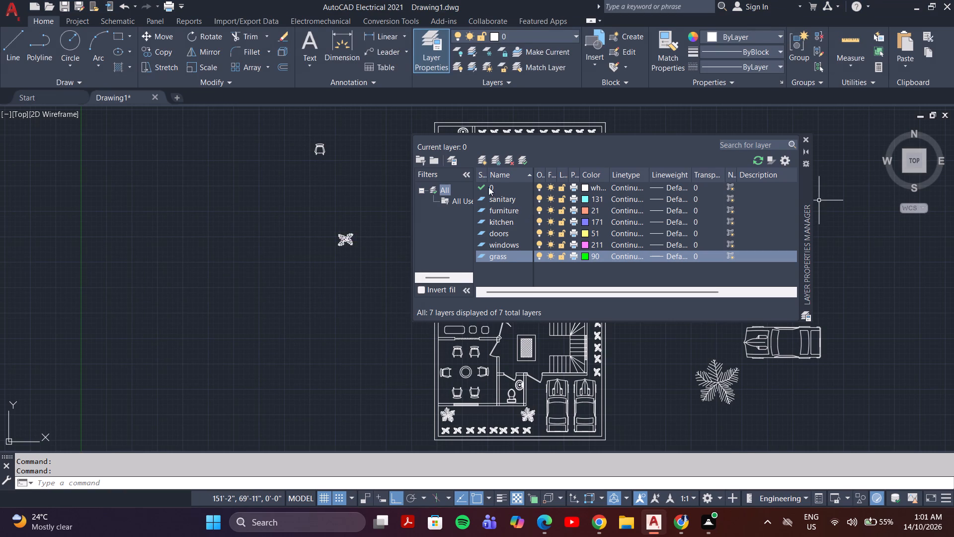
Create a new layer named inner wall below the grass layer.
click(480, 160)
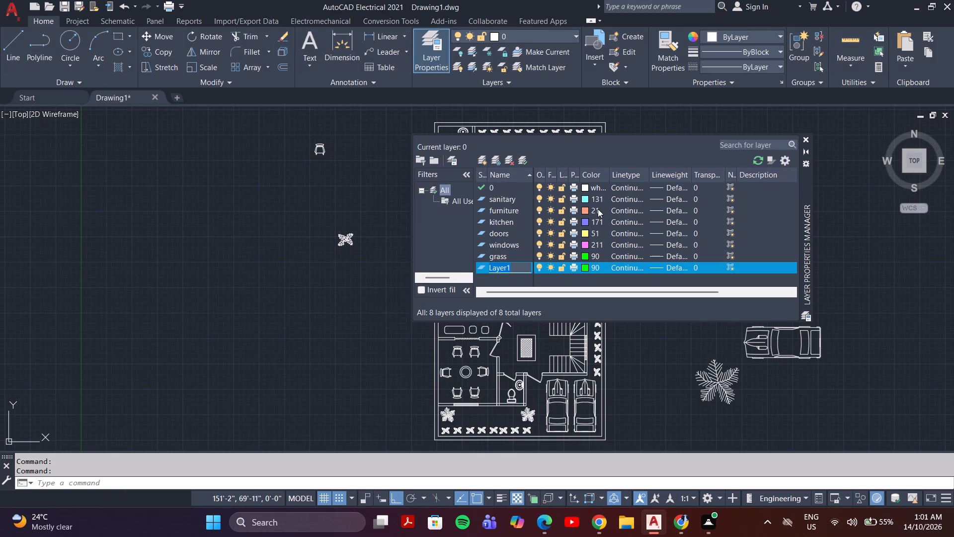
key(BackSpace)
key(8)
key(Pause)
key(i)
key(n)
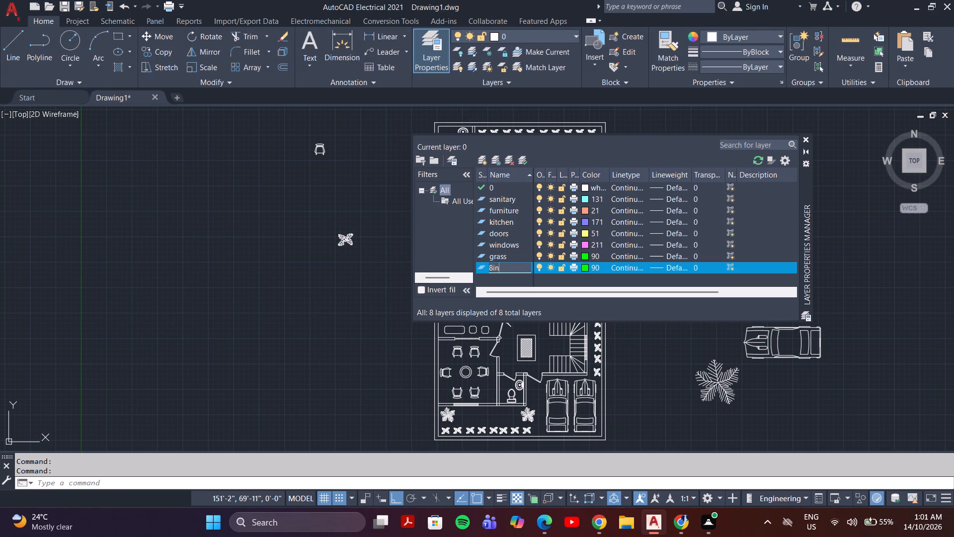
key(BackSpace)
key(BackSpace)
key(BackSpace)
text(inne)
key(r)
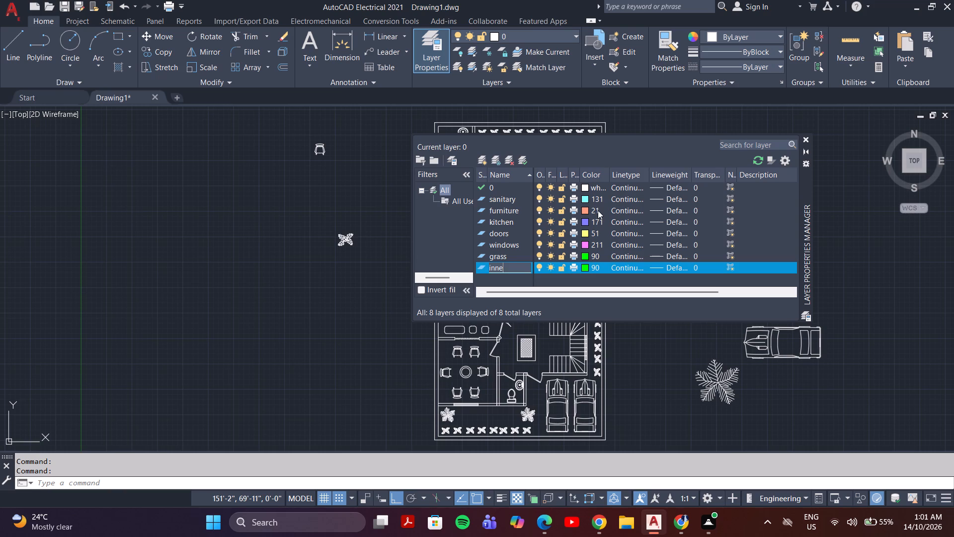
key(space)
text(wall)
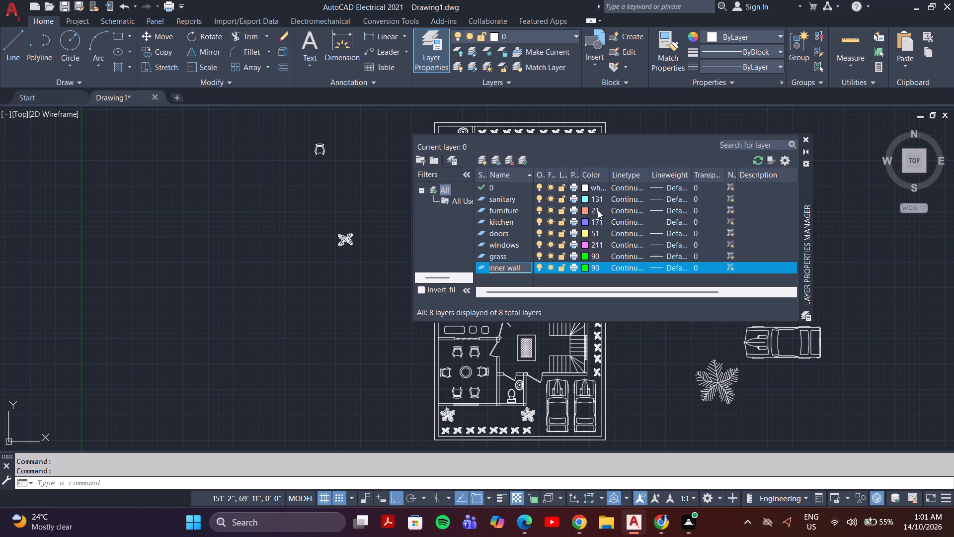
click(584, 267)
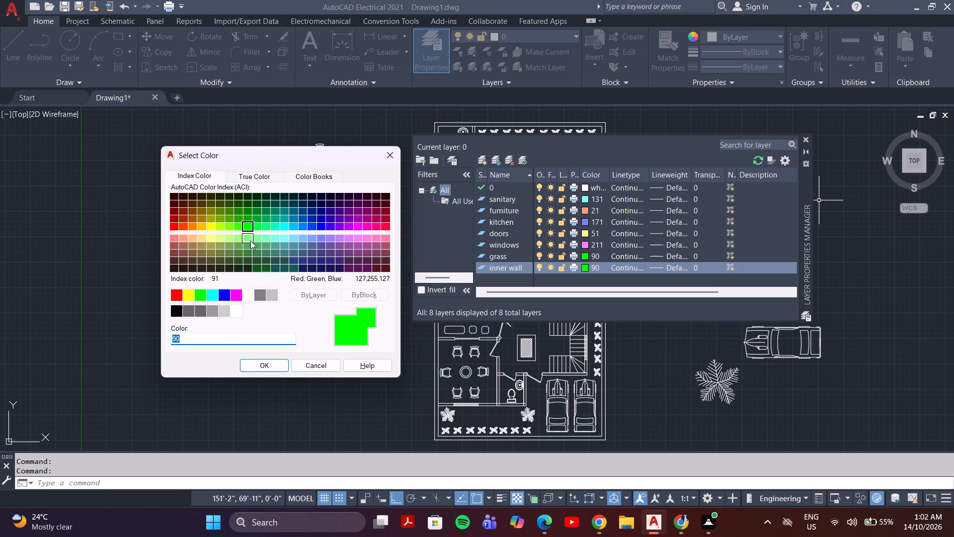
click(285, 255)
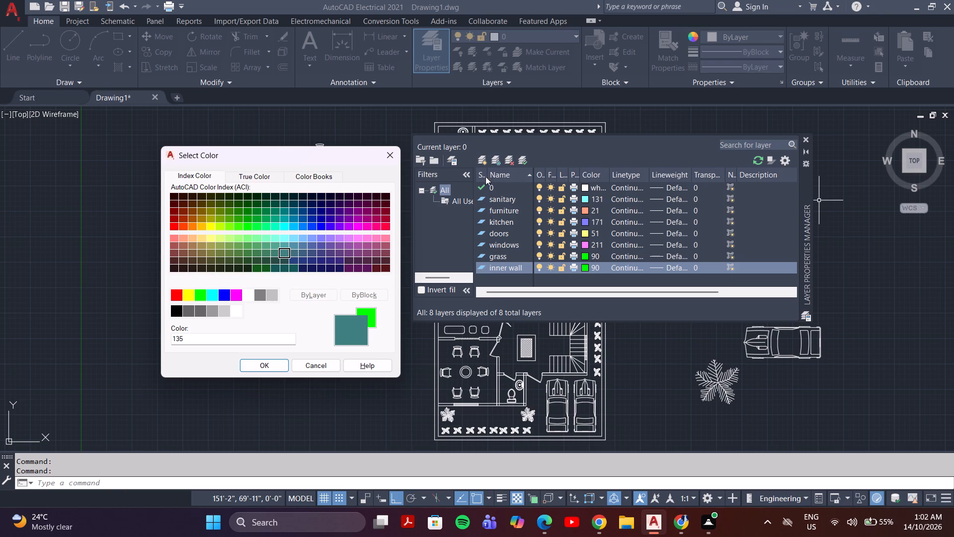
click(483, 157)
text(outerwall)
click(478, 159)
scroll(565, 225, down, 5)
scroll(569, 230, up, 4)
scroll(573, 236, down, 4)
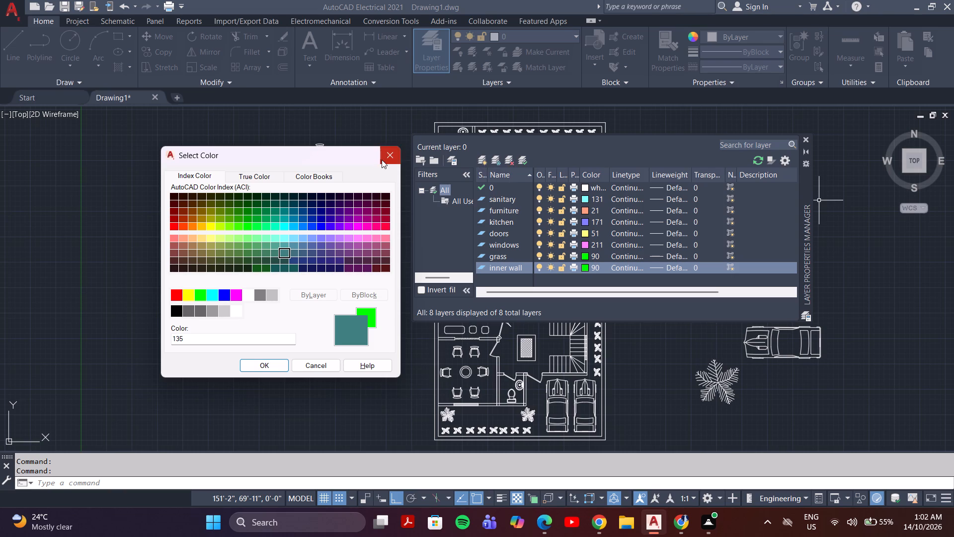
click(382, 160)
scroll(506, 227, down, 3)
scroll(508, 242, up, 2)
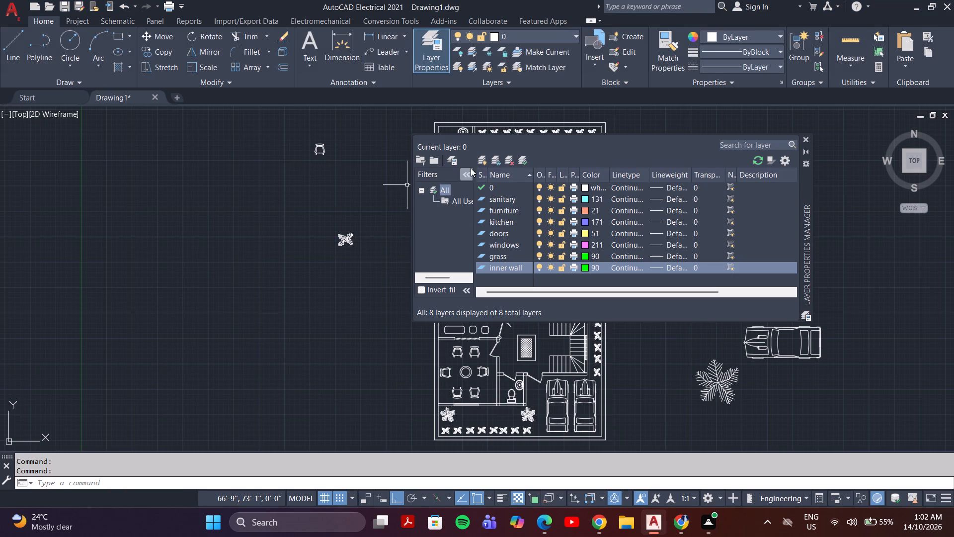
Create a new layer named outer wall and set its colour to index 105.
click(479, 158)
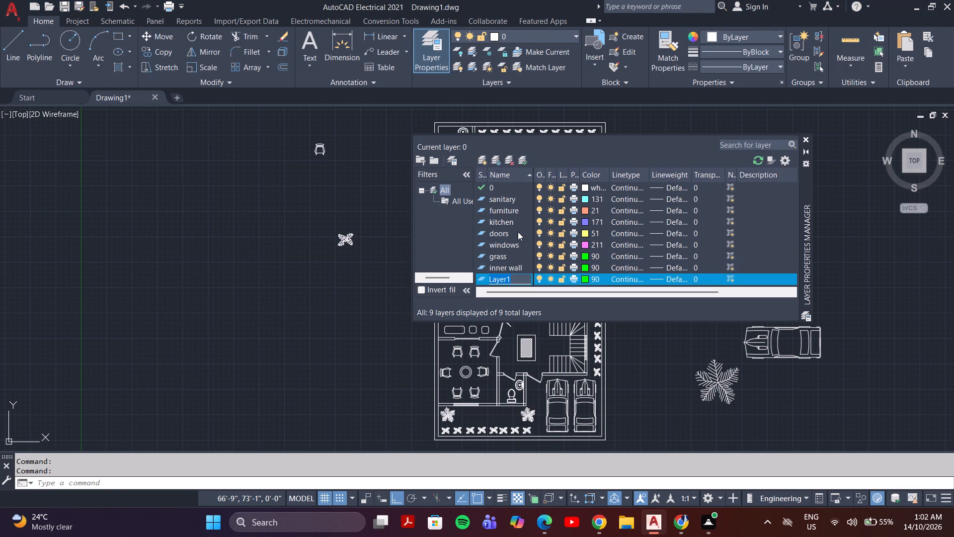
key(BackSpace)
text(outer wall)
click(583, 281)
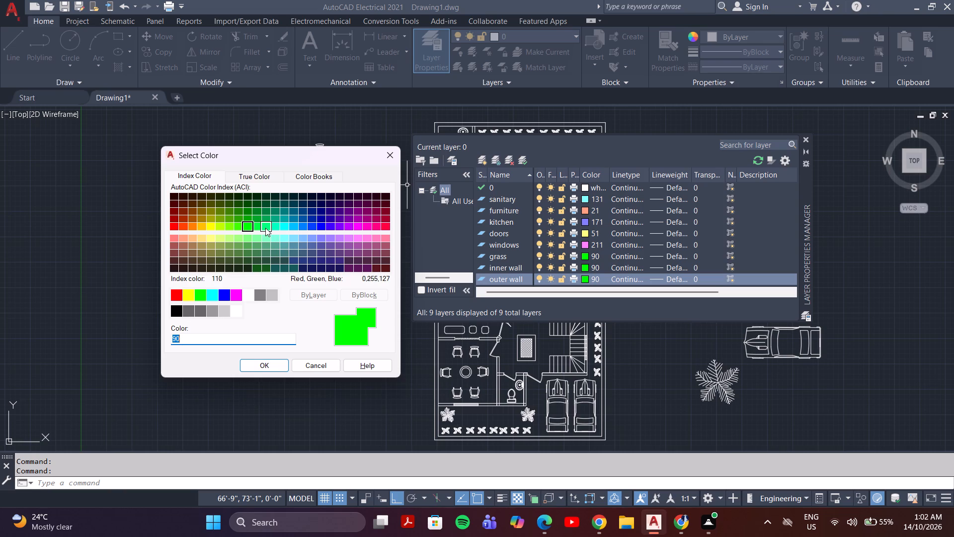
click(254, 251)
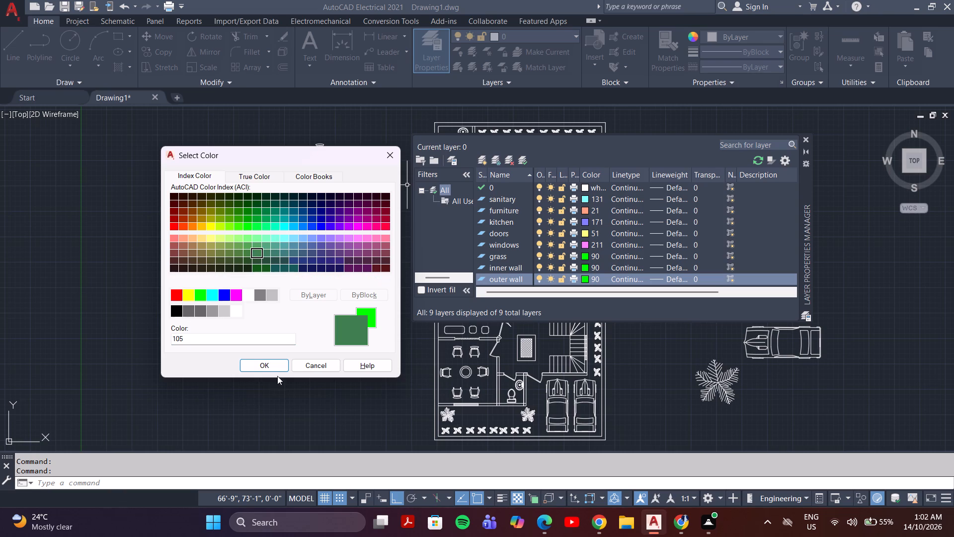
click(274, 366)
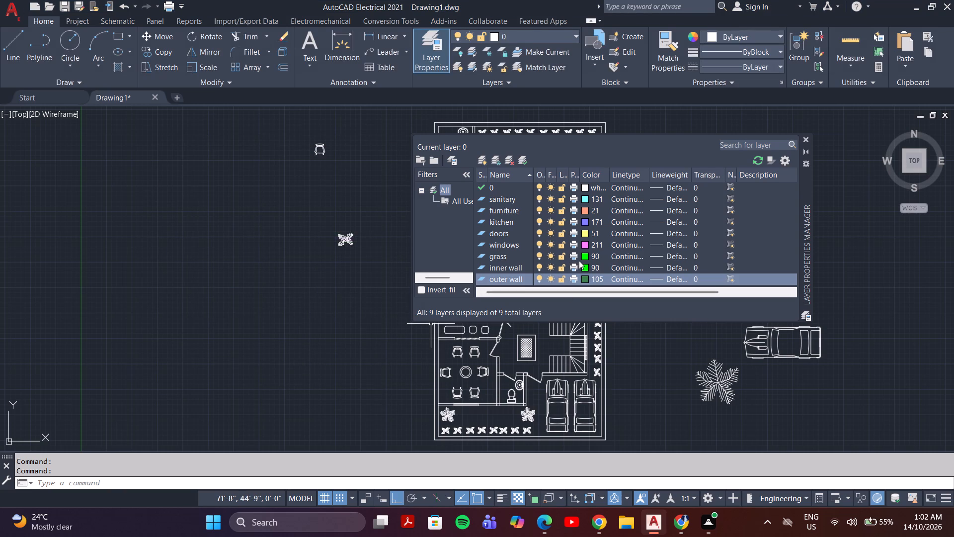
Set the inner wall layer's colour to index 102 and close the layer manager.
click(584, 267)
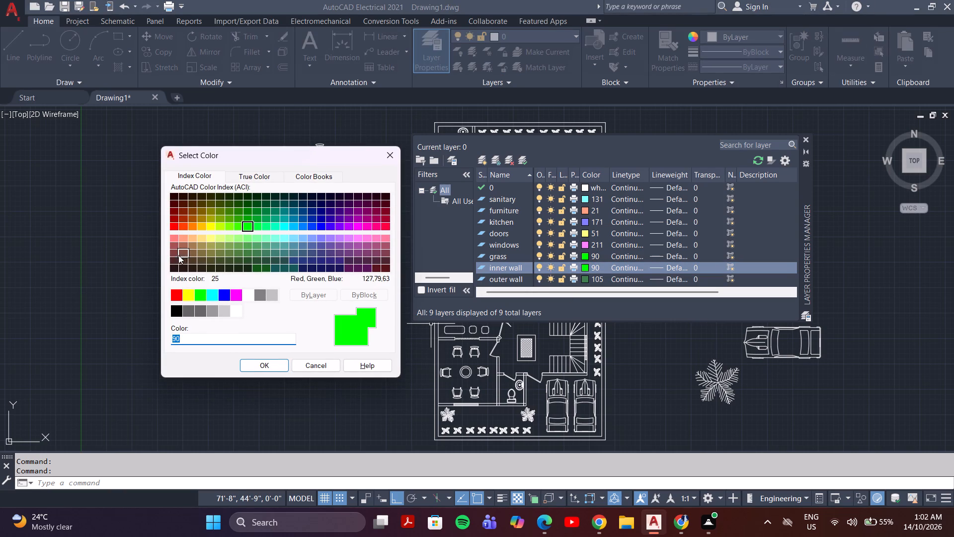
click(179, 216)
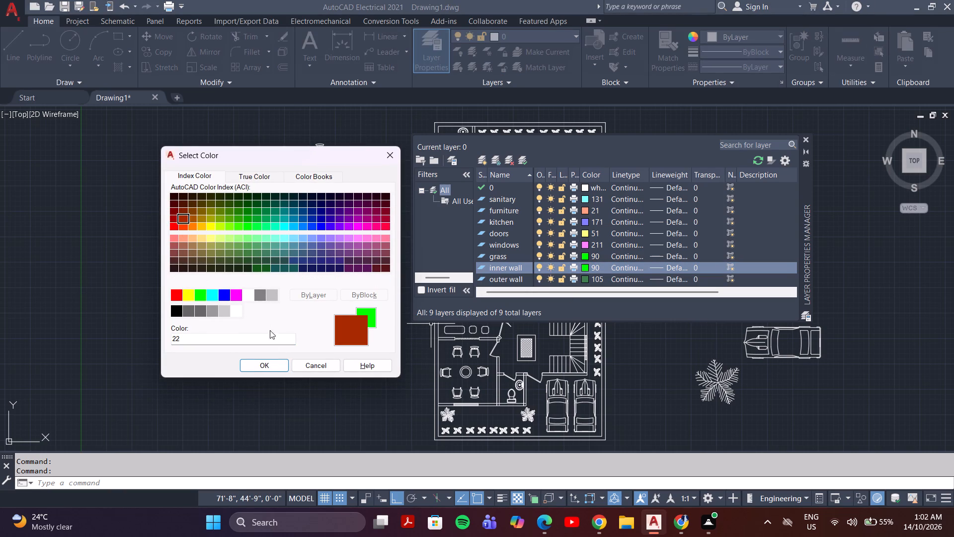
click(260, 220)
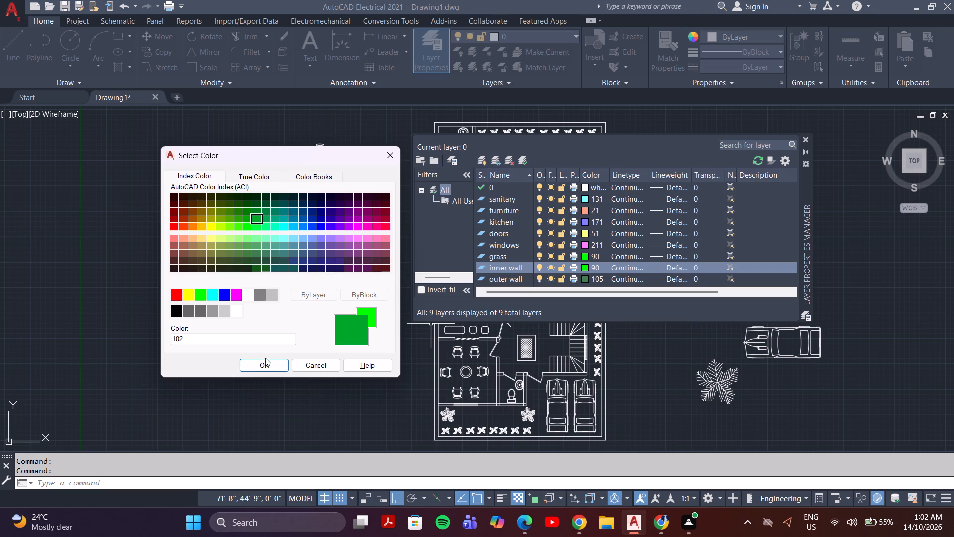
click(266, 361)
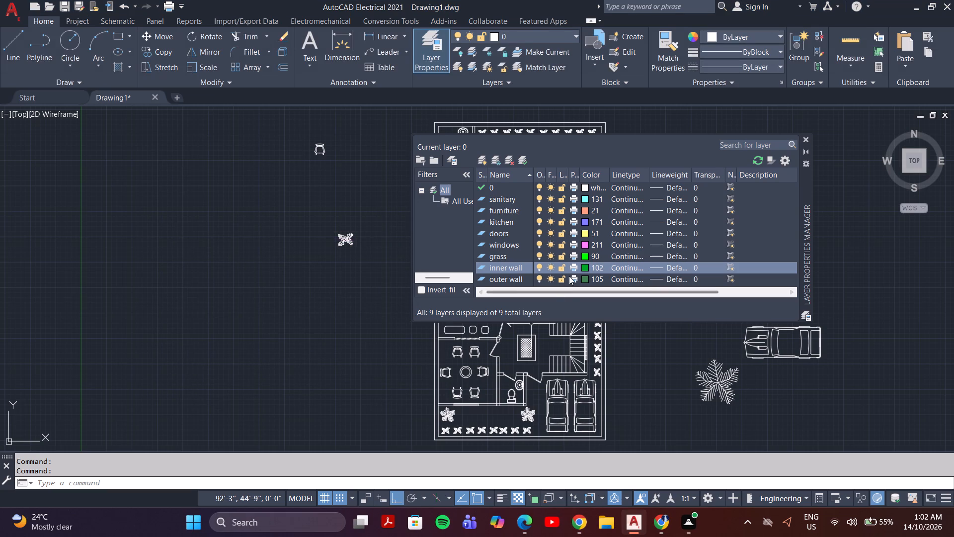
middle_drag(574, 274, 563, 308)
scroll(575, 270, up, 3)
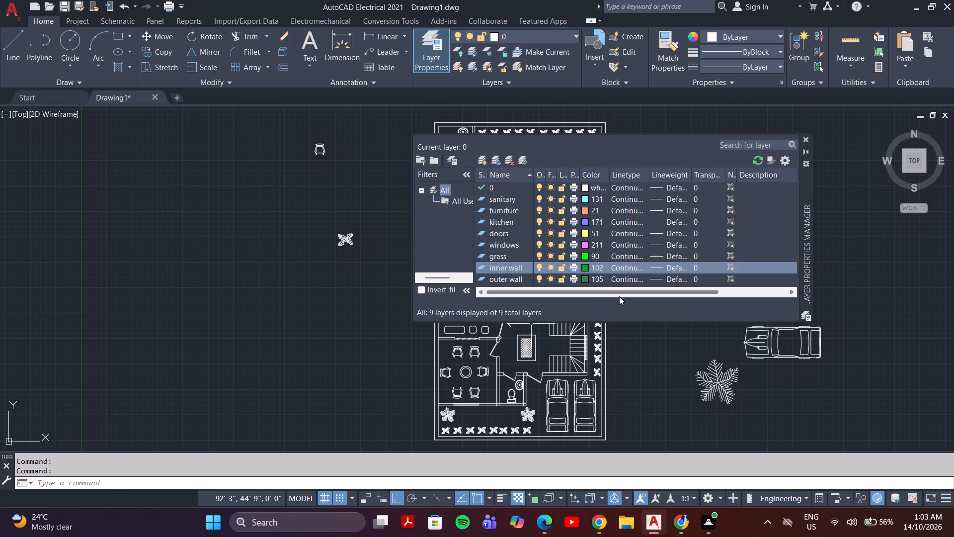
click(805, 139)
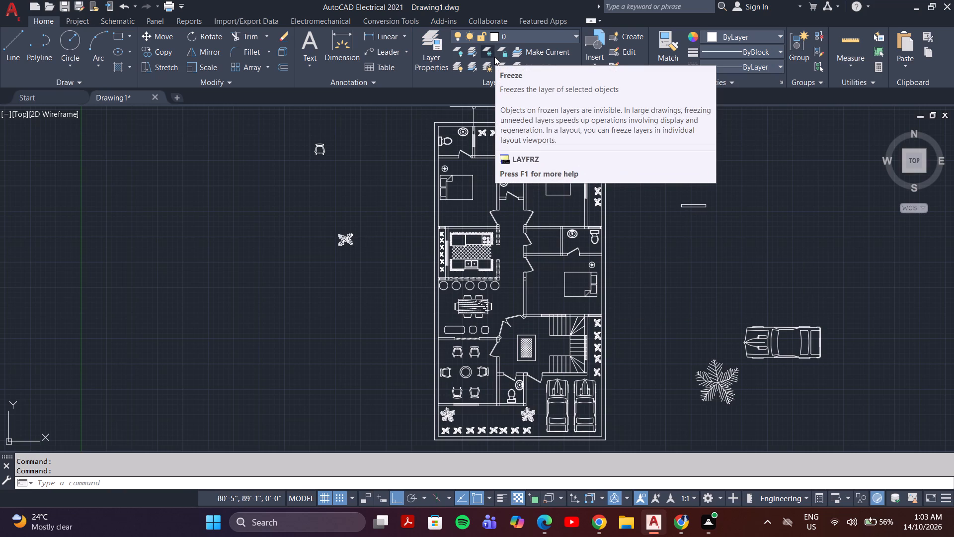
key(Insert)
key(XF86Stop)
Assign all the plants inside the plot, along the boundary walls, beside the kitchen and in the front garden, to the grass layer.
middle_drag(380, 179, 360, 275)
scroll(434, 216, up, 2)
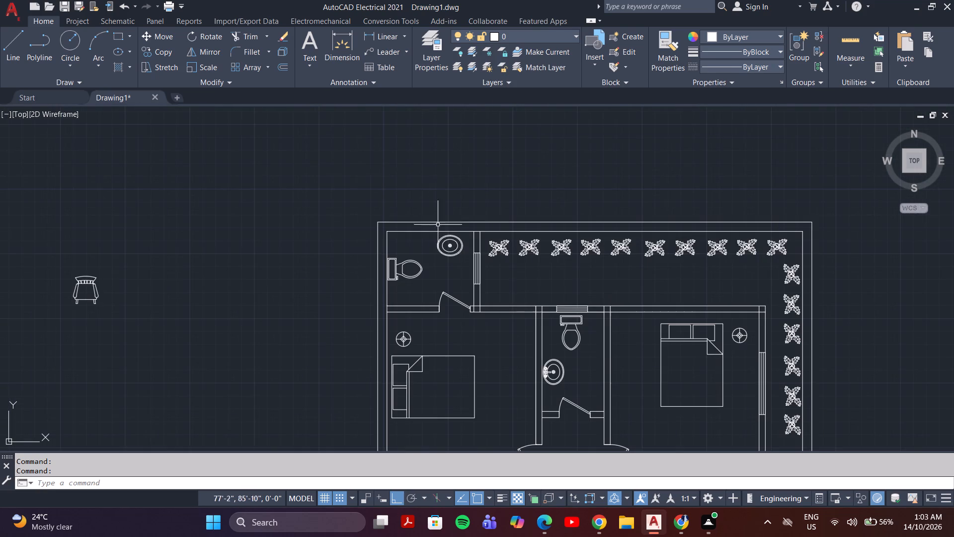
click(490, 258)
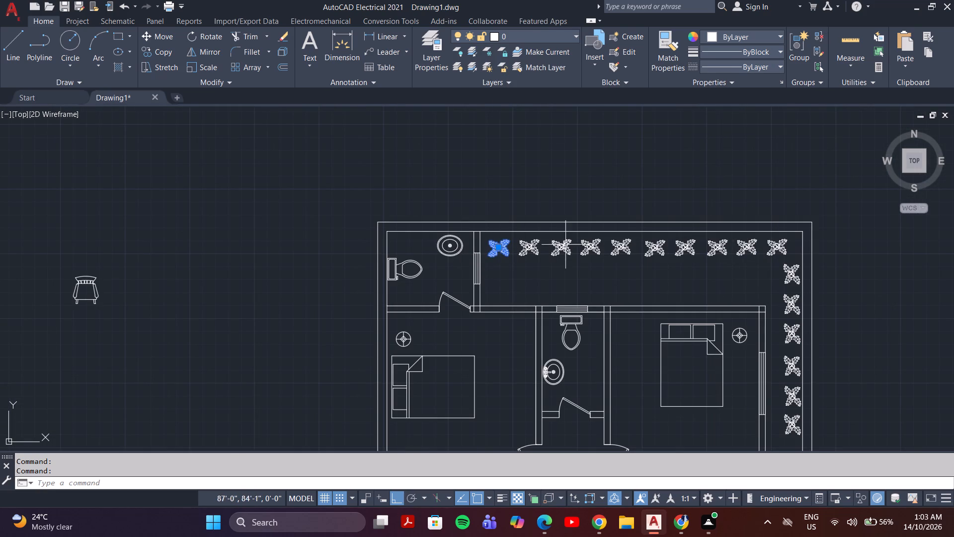
click(796, 249)
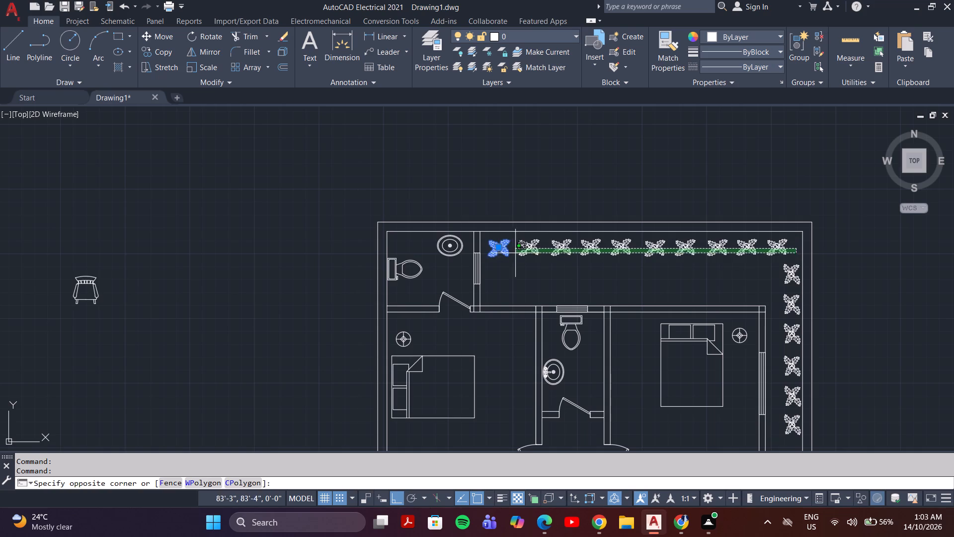
click(516, 253)
middle_drag(535, 293, 353, 210)
drag(608, 368, 608, 360)
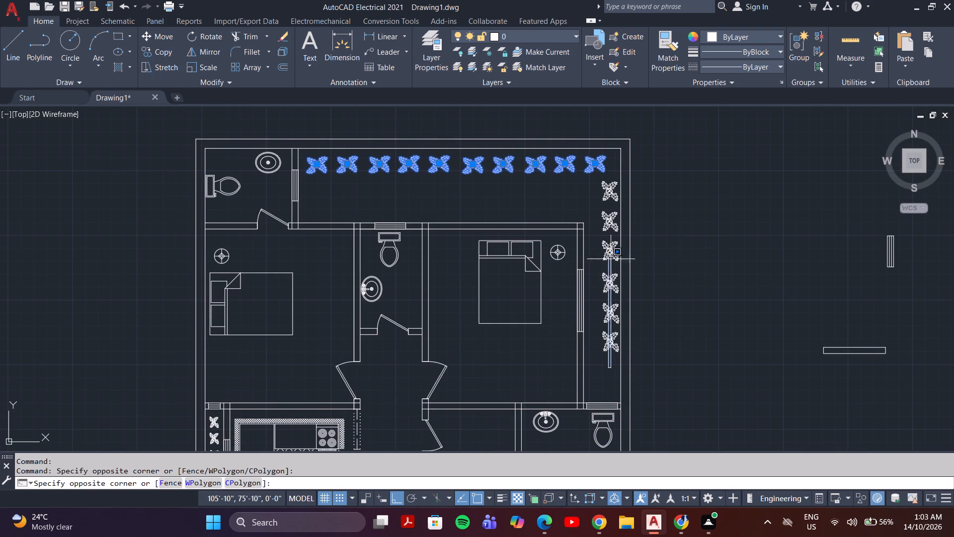
click(600, 186)
middle_drag(519, 196, 574, 196)
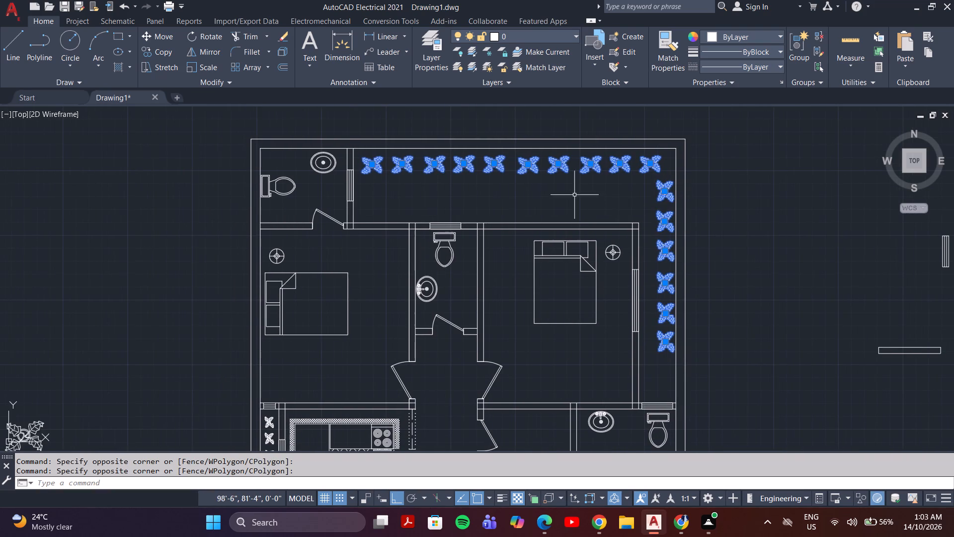
middle_click(501, 177)
scroll(501, 177, down, 2)
middle_drag(515, 283, 547, 180)
middle_drag(445, 194, 466, 242)
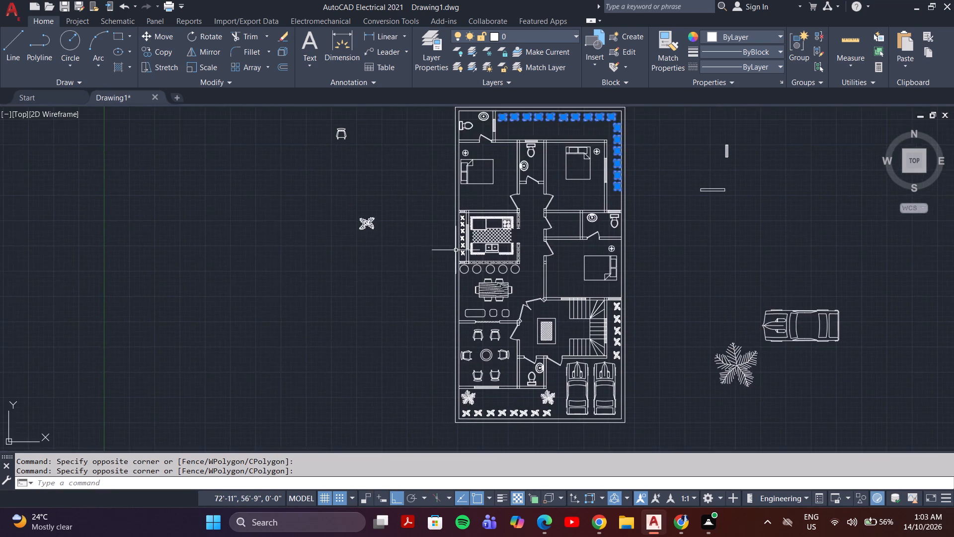
scroll(456, 250, up, 4)
drag(479, 289, 479, 269)
middle_drag(485, 177, 469, 316)
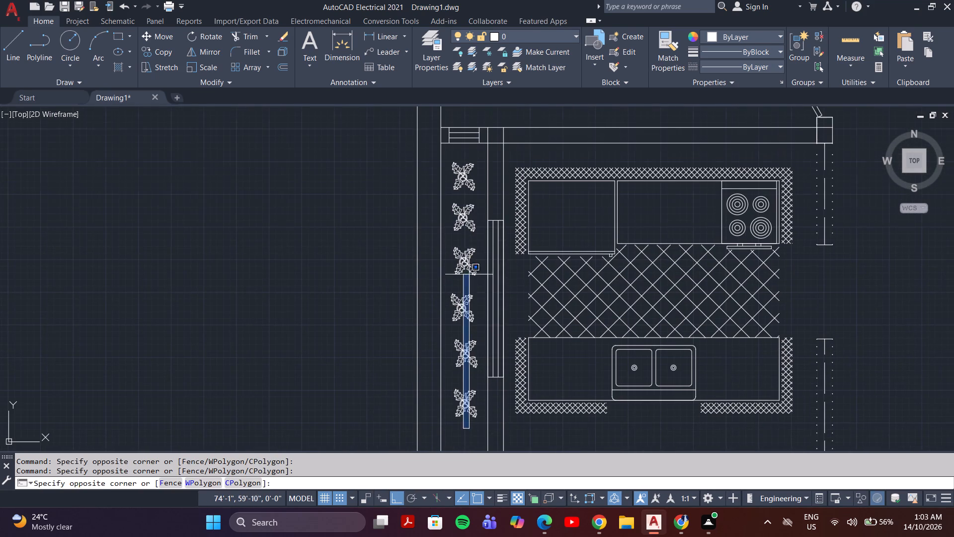
click(454, 161)
scroll(540, 291, down, 2)
middle_drag(638, 308, 299, 288)
middle_drag(494, 319, 365, 270)
middle_drag(470, 350, 470, 133)
middle_drag(403, 333, 405, 328)
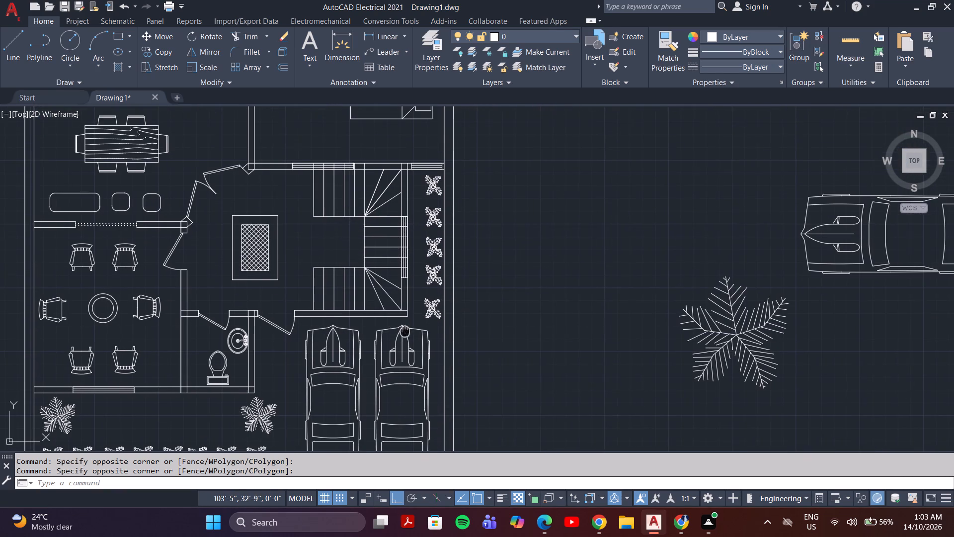
middle_drag(405, 328, 412, 306)
click(443, 298)
click(438, 153)
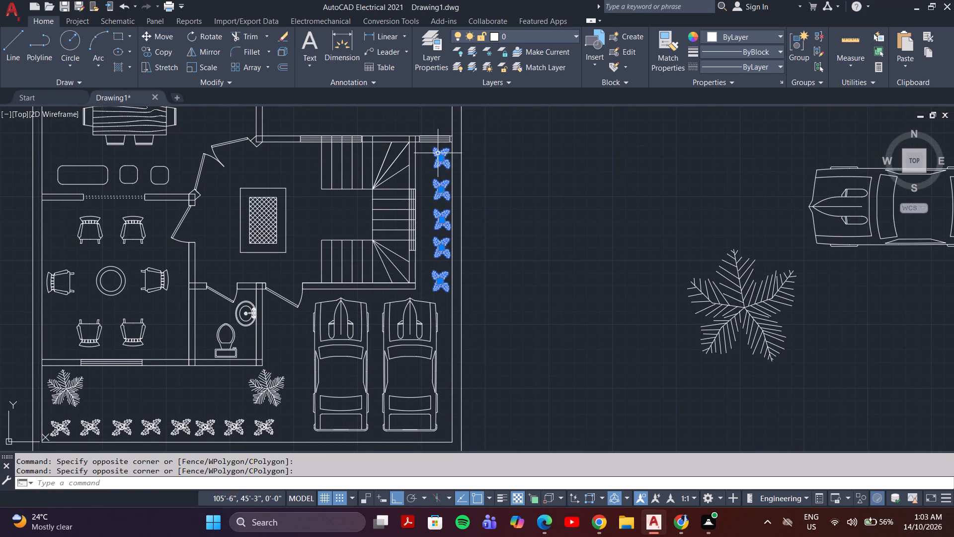
middle_drag(367, 286, 517, 212)
drag(452, 315, 415, 322)
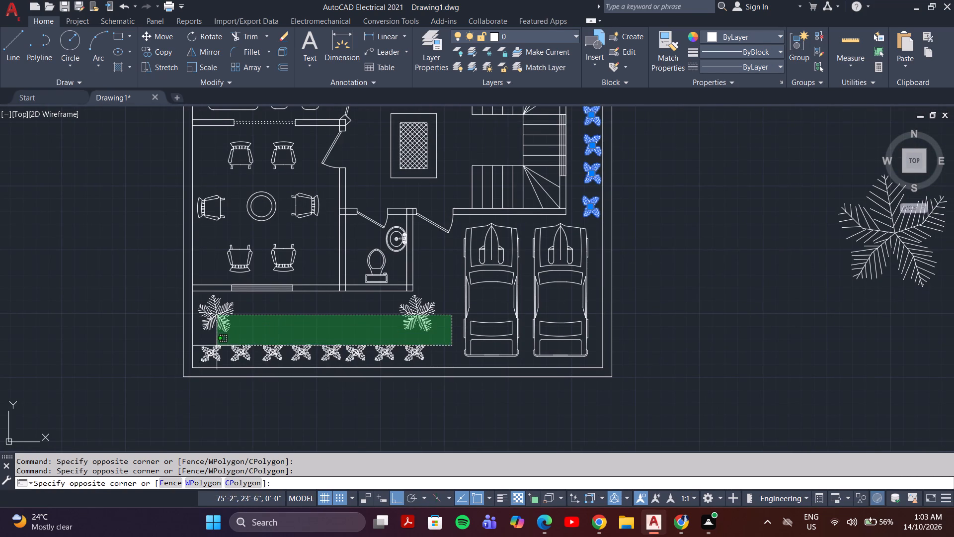
click(205, 354)
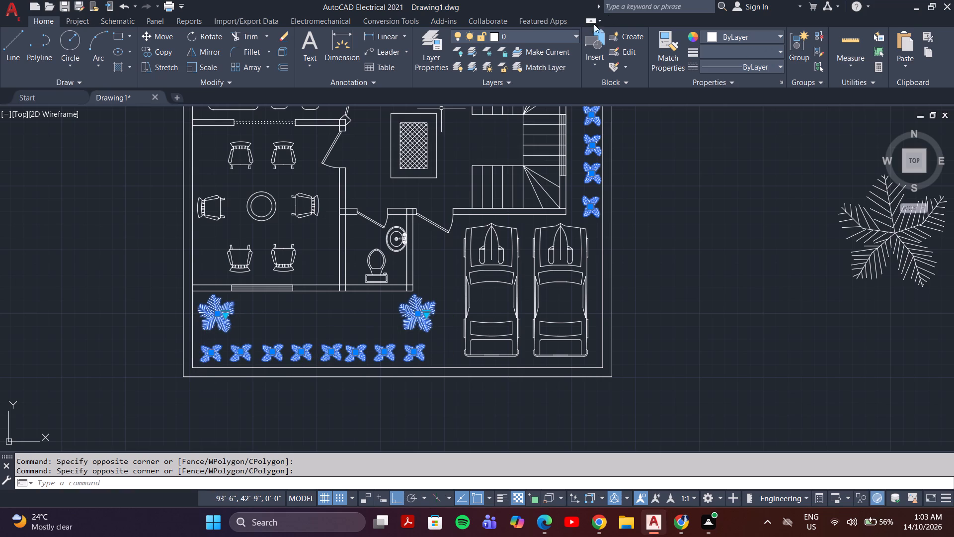
click(566, 35)
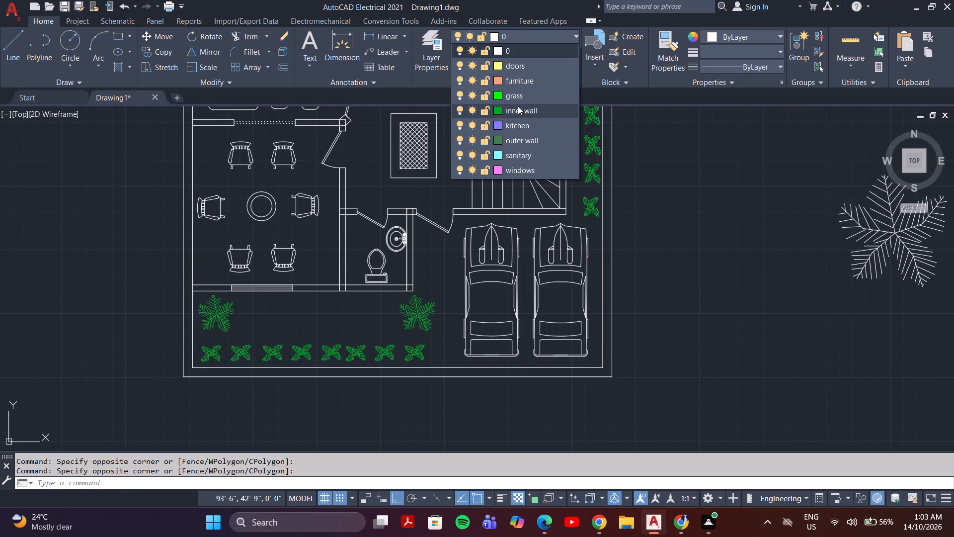
click(517, 96)
key(Escape)
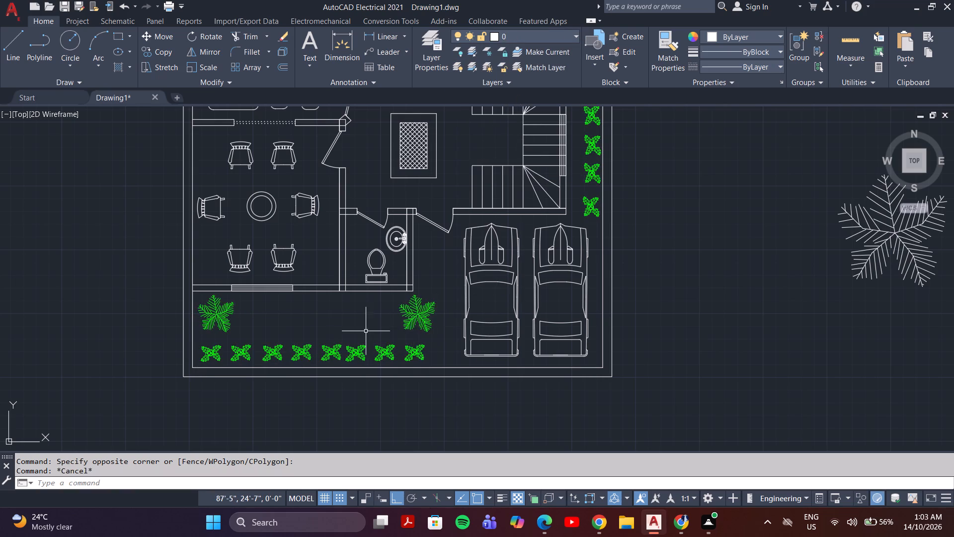
Assign the toilets and washbasins in all four bathrooms to the sanitary layer.
scroll(363, 331, down, 2)
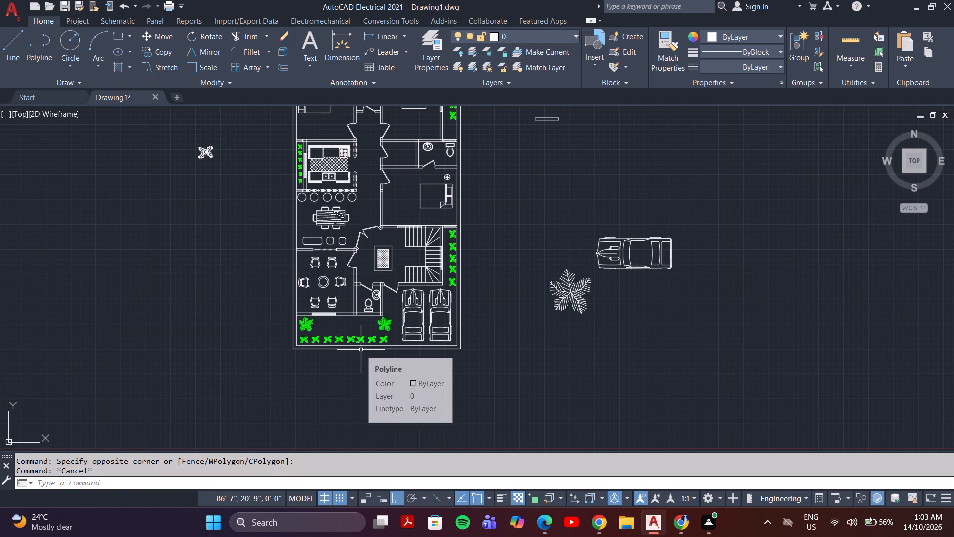
middle_drag(371, 382, 533, 419)
middle_drag(535, 213, 537, 214)
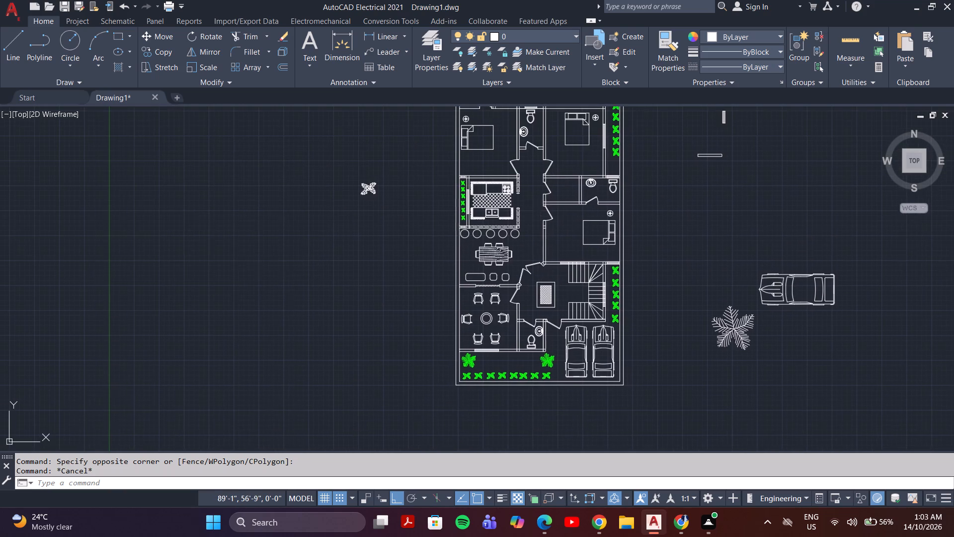
middle_drag(537, 214, 511, 318)
scroll(450, 203, up, 3)
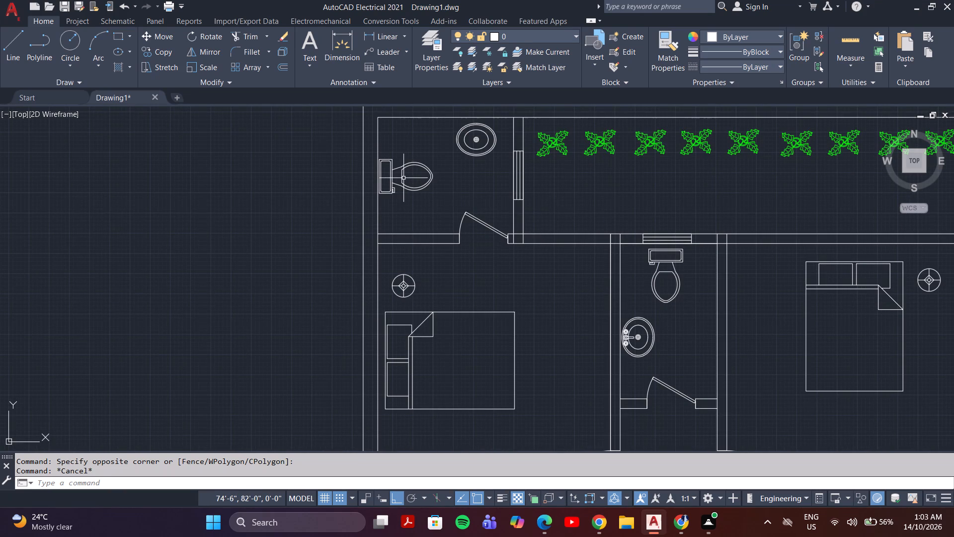
click(403, 178)
click(466, 143)
scroll(482, 210, down, 1)
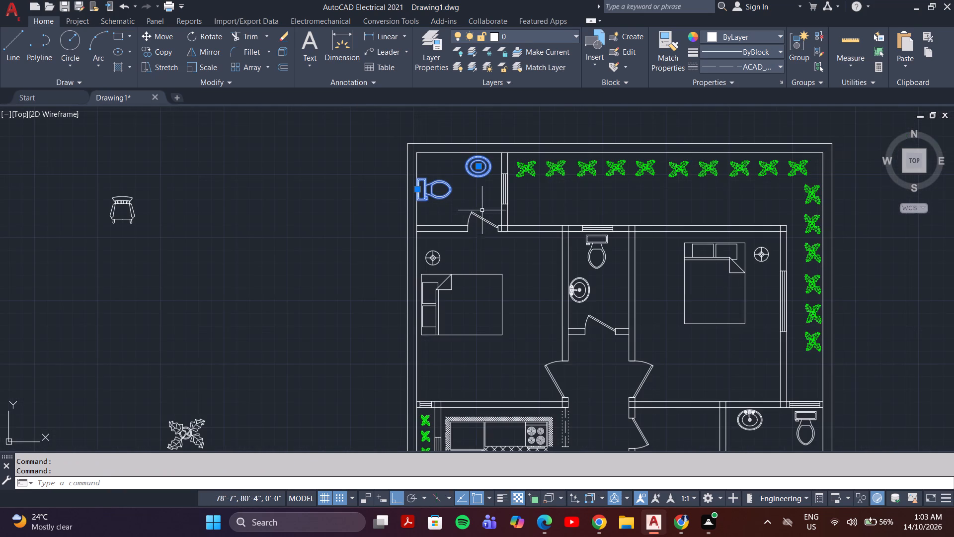
click(581, 288)
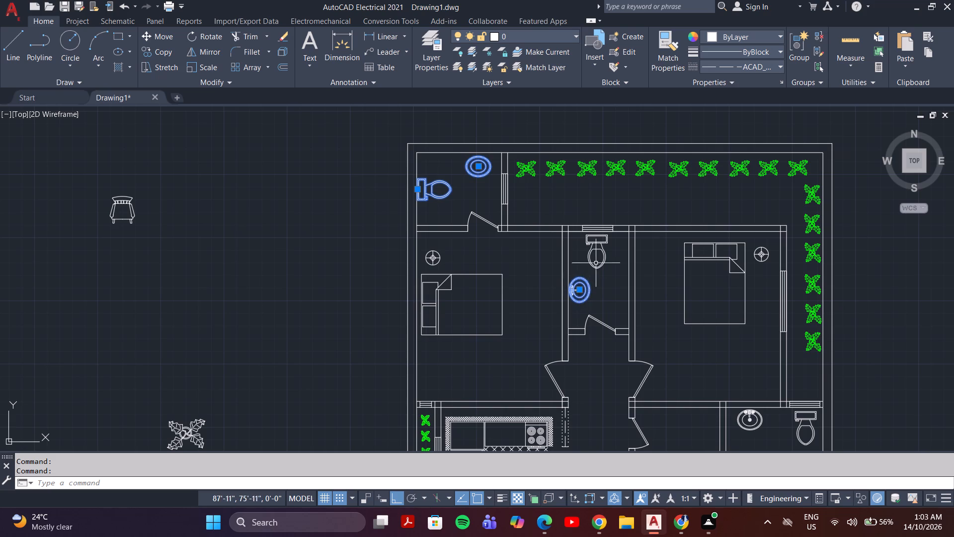
click(596, 250)
middle_drag(681, 300, 583, 204)
click(710, 322)
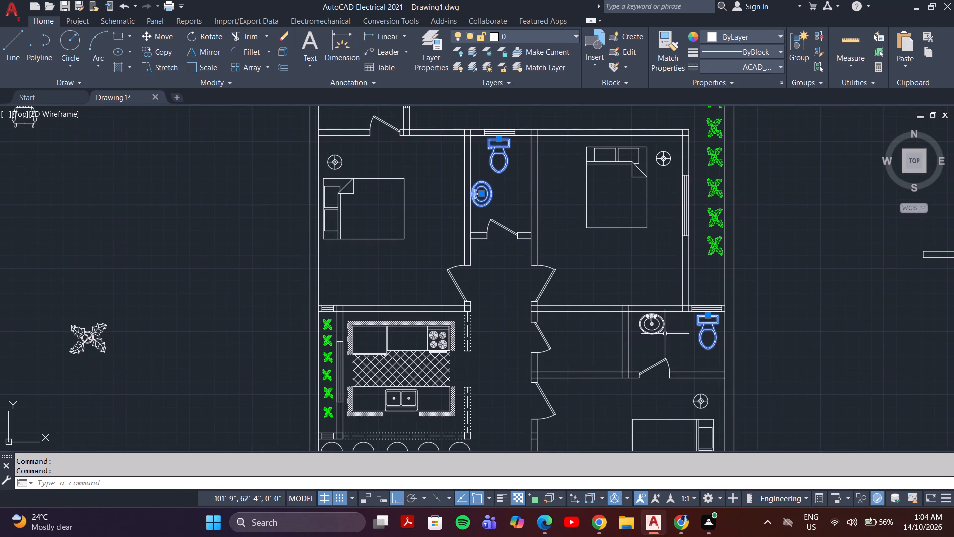
click(659, 327)
middle_drag(665, 346, 661, 73)
scroll(640, 146, down, 2)
middle_drag(572, 263, 592, 250)
scroll(575, 259, up, 2)
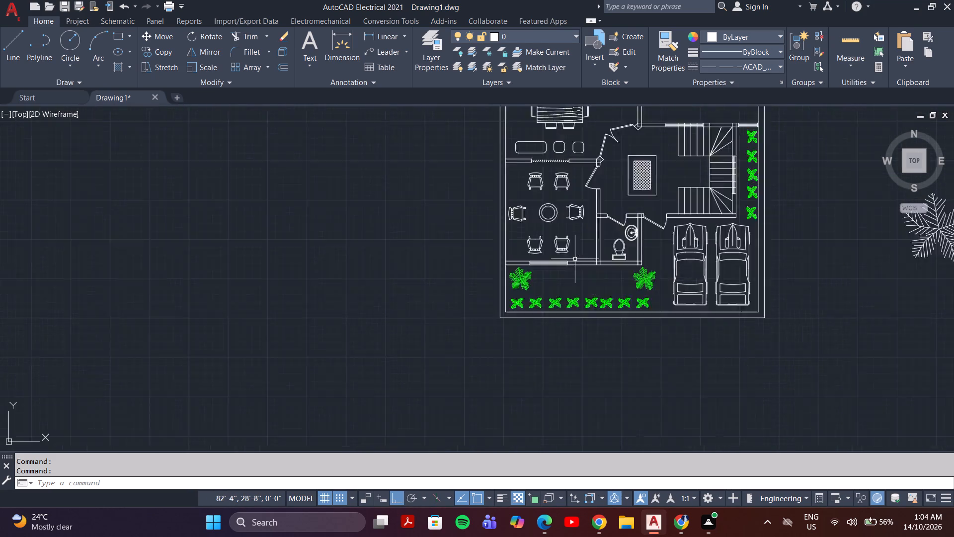
middle_drag(578, 254, 549, 312)
click(607, 298)
click(638, 282)
scroll(581, 291, down, 2)
middle_drag(577, 286, 554, 329)
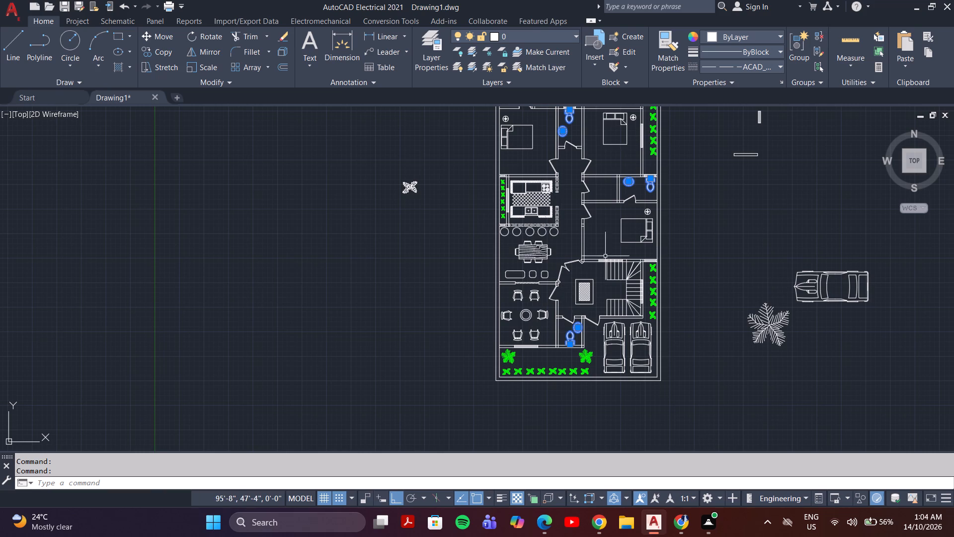
middle_drag(604, 245, 580, 318)
click(563, 35)
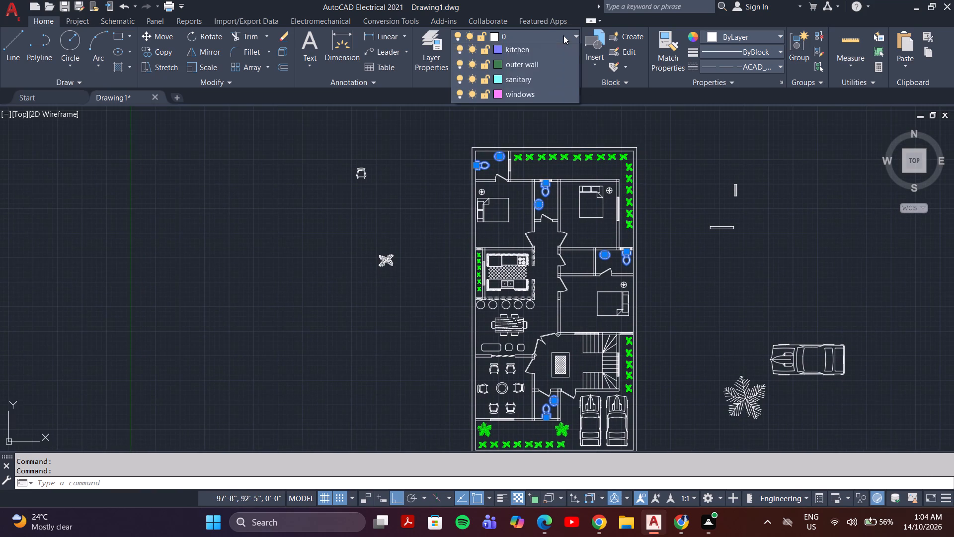
click(518, 152)
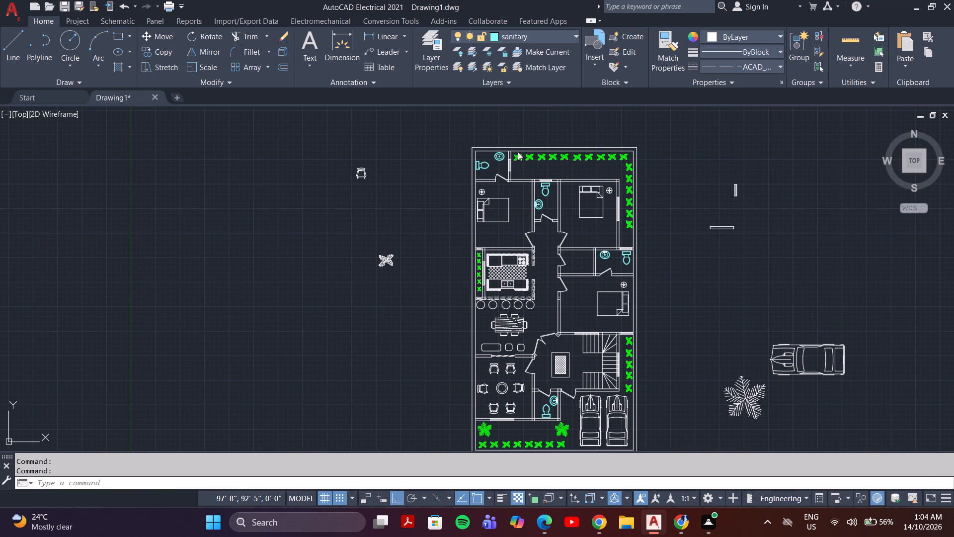
key(Escape)
Assign all the doors of the bedrooms, bathrooms, store, sitting room and entrances, including the angled double door, to the doors layer.
middle_drag(497, 189, 518, 202)
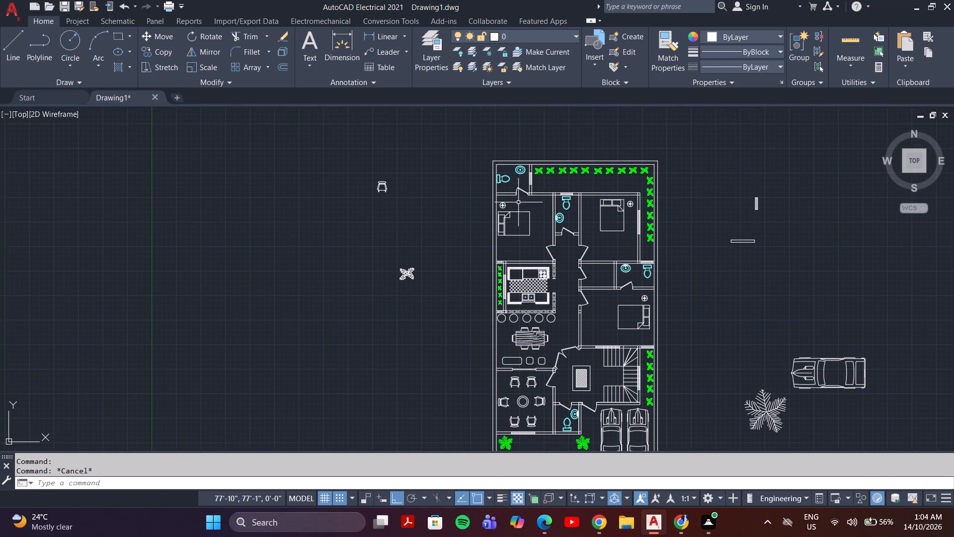
scroll(518, 202, up, 3)
click(527, 143)
click(513, 173)
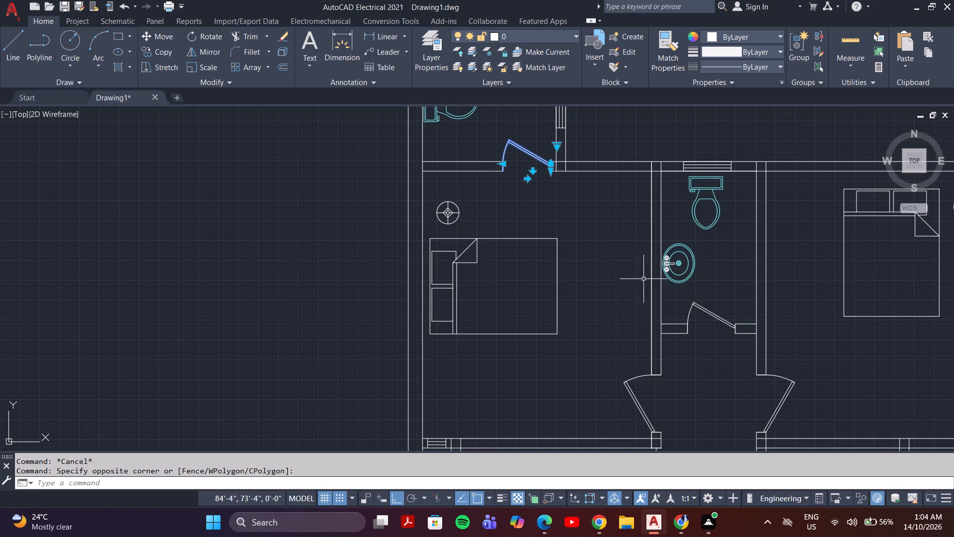
click(715, 285)
click(707, 336)
middle_drag(706, 335, 656, 289)
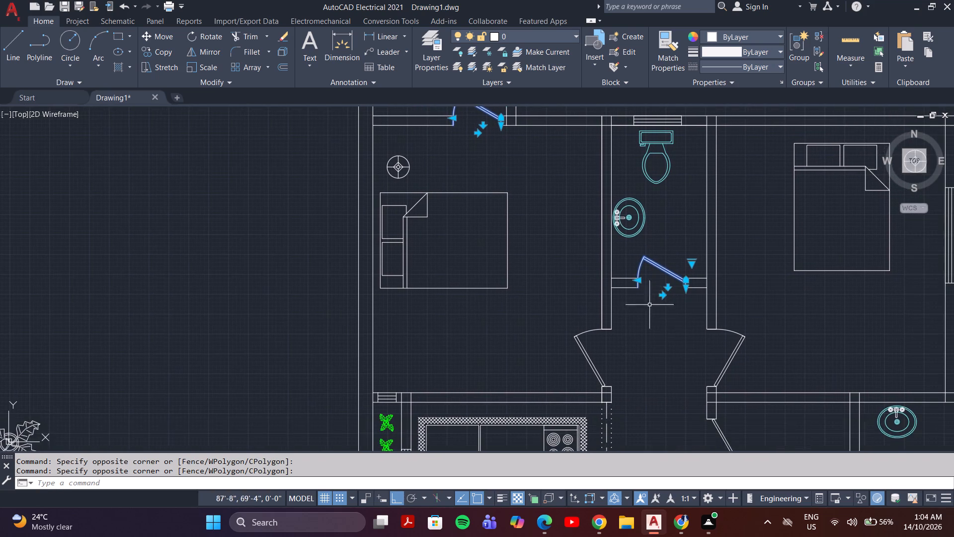
middle_drag(644, 332, 602, 228)
click(697, 320)
drag(663, 350, 668, 346)
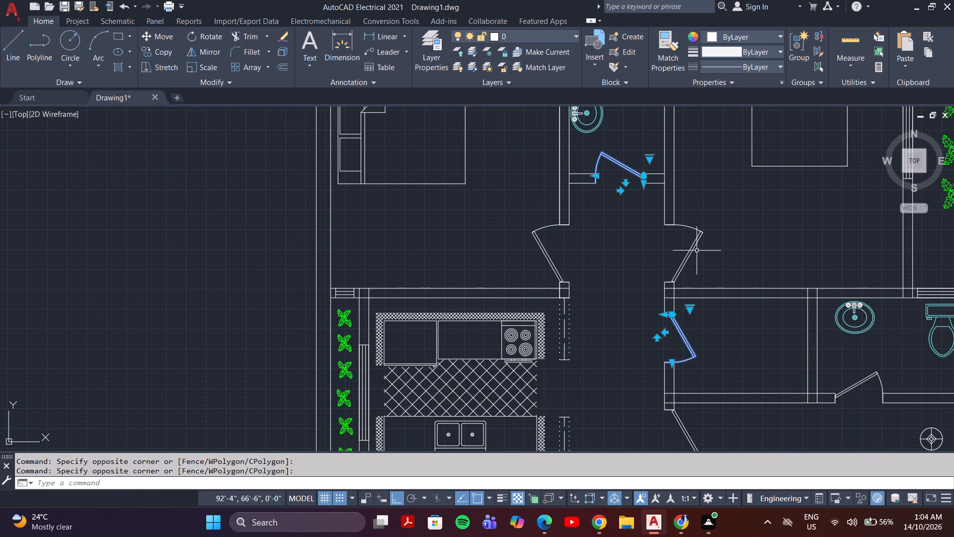
click(698, 244)
click(547, 261)
scroll(562, 263, down, 2)
scroll(680, 333, up, 2)
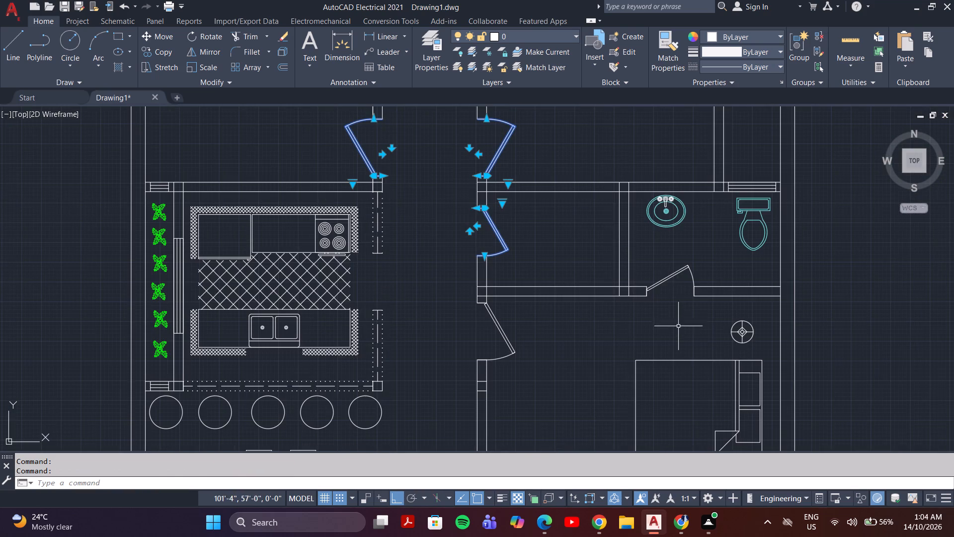
drag(678, 315, 678, 304)
click(669, 264)
middle_drag(610, 360, 625, 303)
drag(538, 273, 514, 279)
click(491, 283)
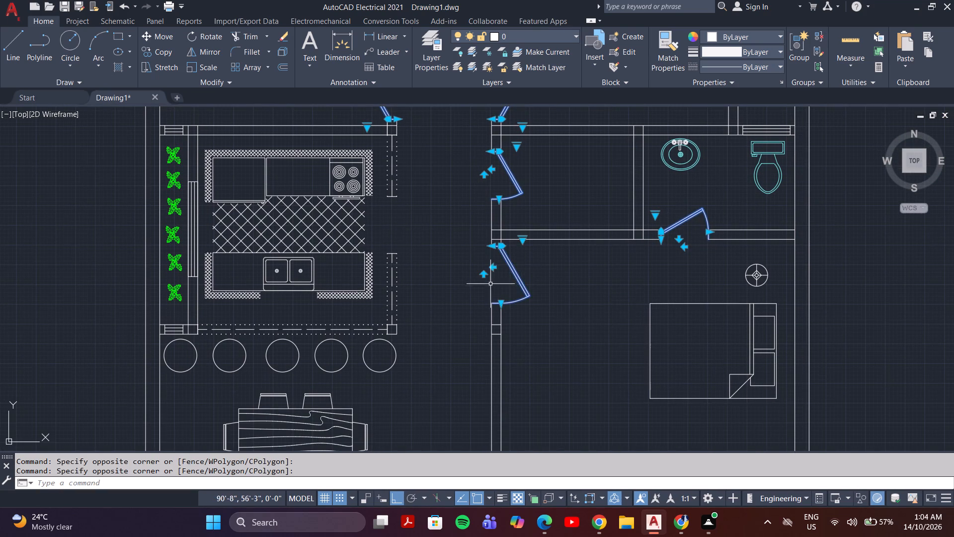
middle_drag(497, 291, 615, 196)
scroll(587, 234, down, 2)
middle_drag(581, 301, 574, 269)
scroll(572, 271, up, 2)
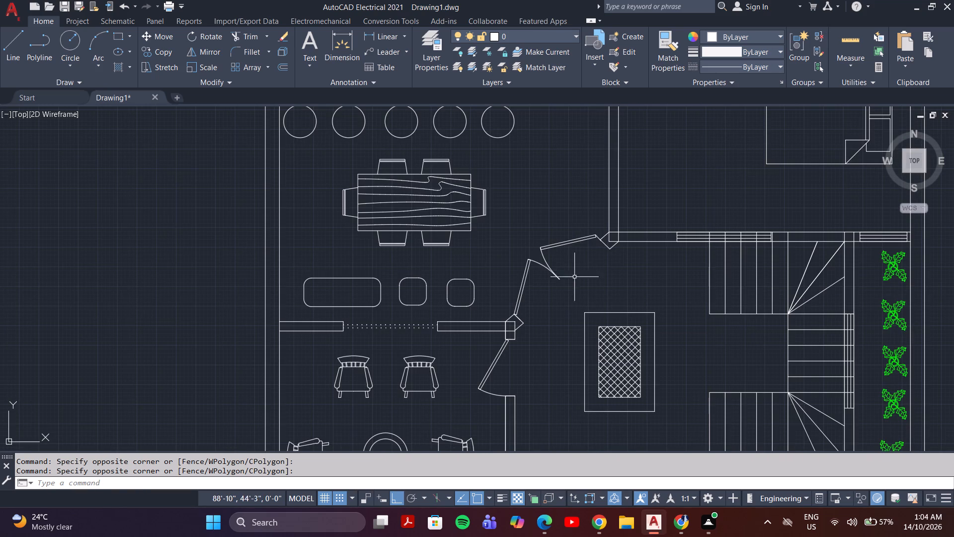
click(574, 273)
click(526, 279)
middle_drag(536, 278, 593, 195)
scroll(536, 278, up, 1)
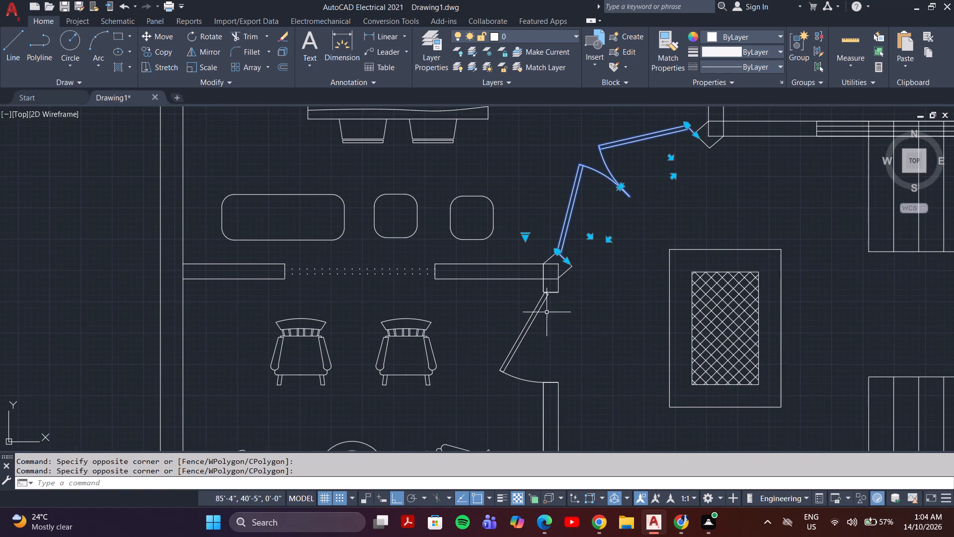
click(551, 318)
click(512, 345)
middle_drag(515, 340, 633, 140)
scroll(629, 158, down, 2)
middle_drag(649, 250, 613, 290)
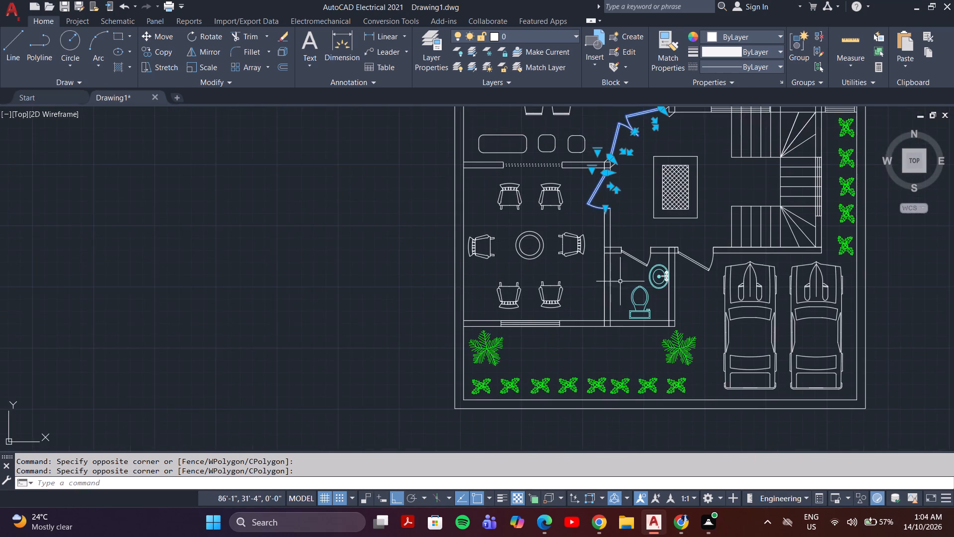
scroll(636, 246, up, 2)
drag(638, 245, 637, 254)
click(621, 291)
middle_drag(627, 278, 615, 256)
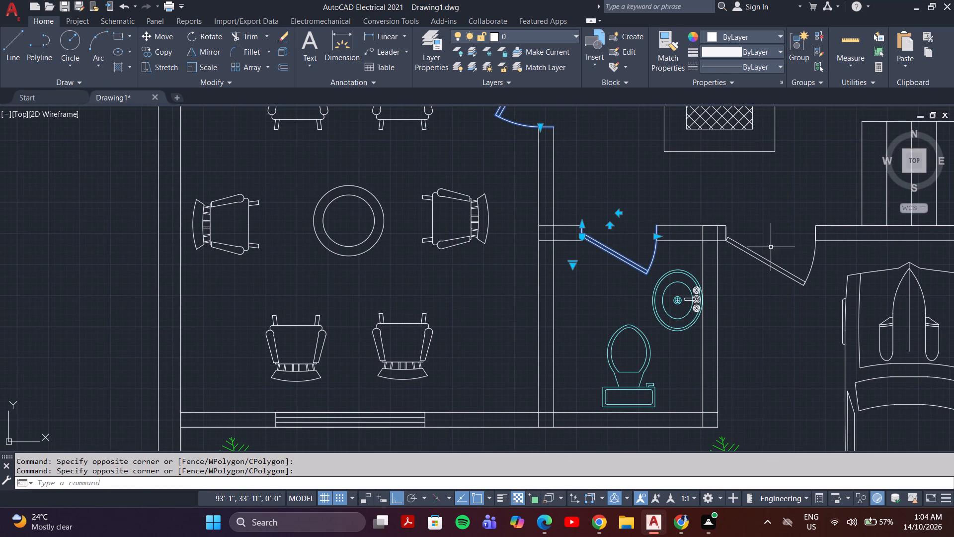
click(765, 250)
click(751, 270)
scroll(753, 273, down, 2)
middle_drag(754, 276, 679, 275)
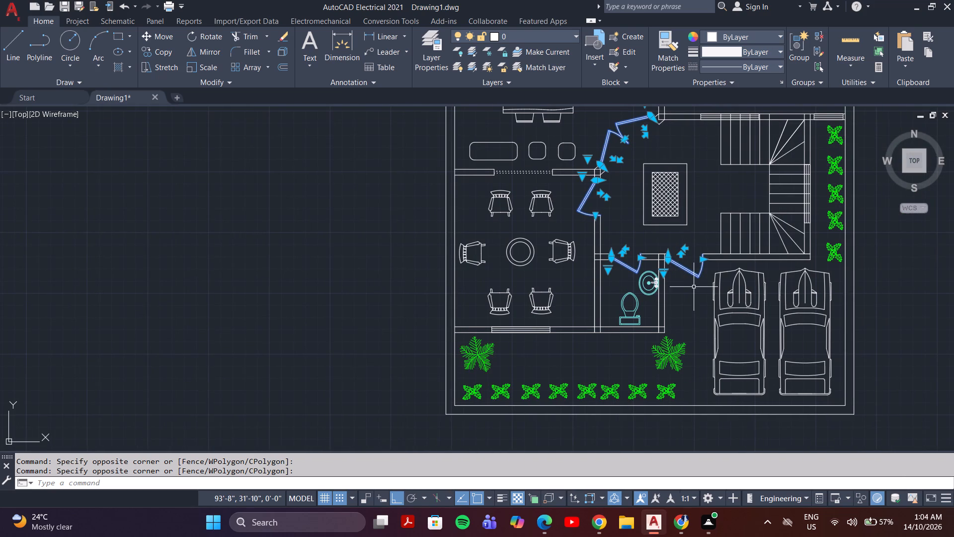
middle_drag(694, 286, 681, 323)
middle_drag(689, 217, 700, 280)
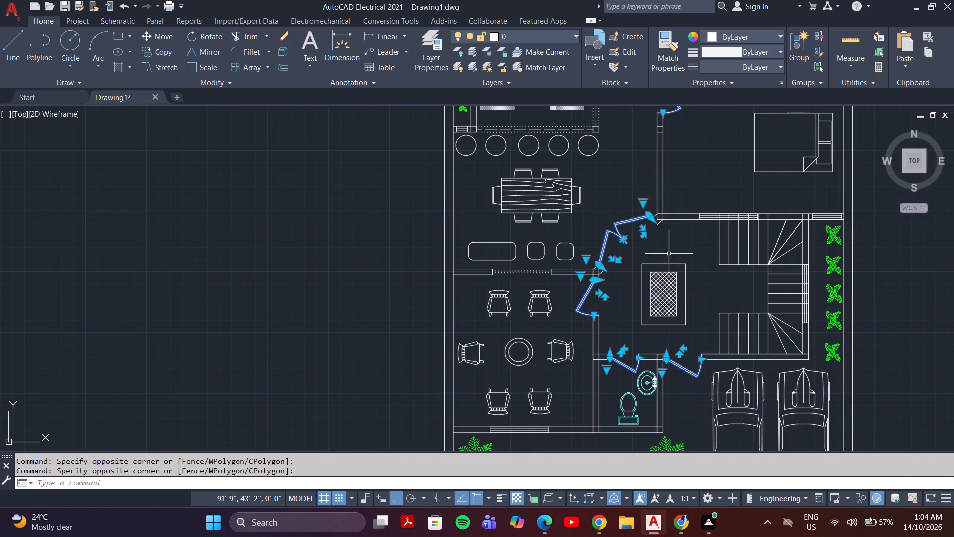
middle_drag(661, 236, 678, 288)
scroll(678, 283, down, 1)
scroll(651, 213, down, 1)
middle_drag(652, 250, 647, 268)
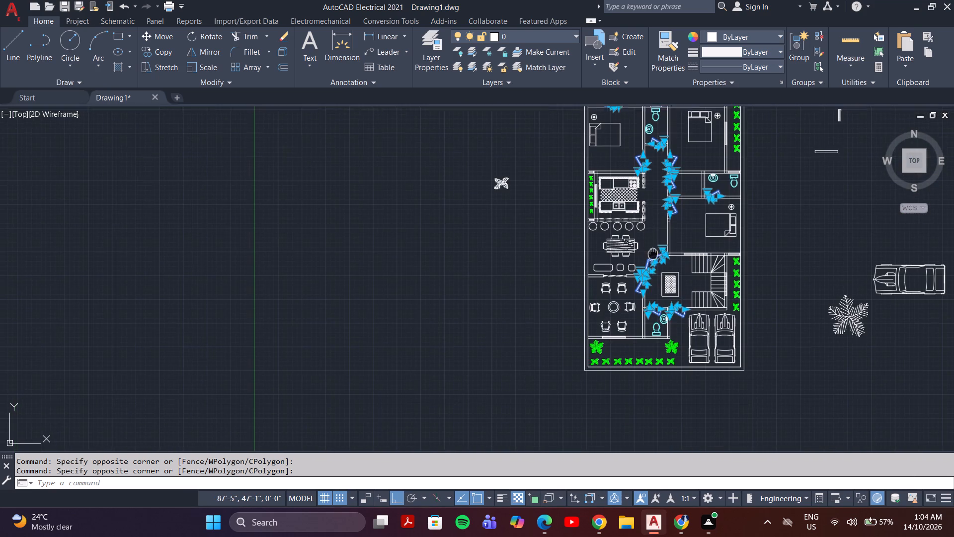
middle_drag(647, 268, 591, 339)
click(556, 39)
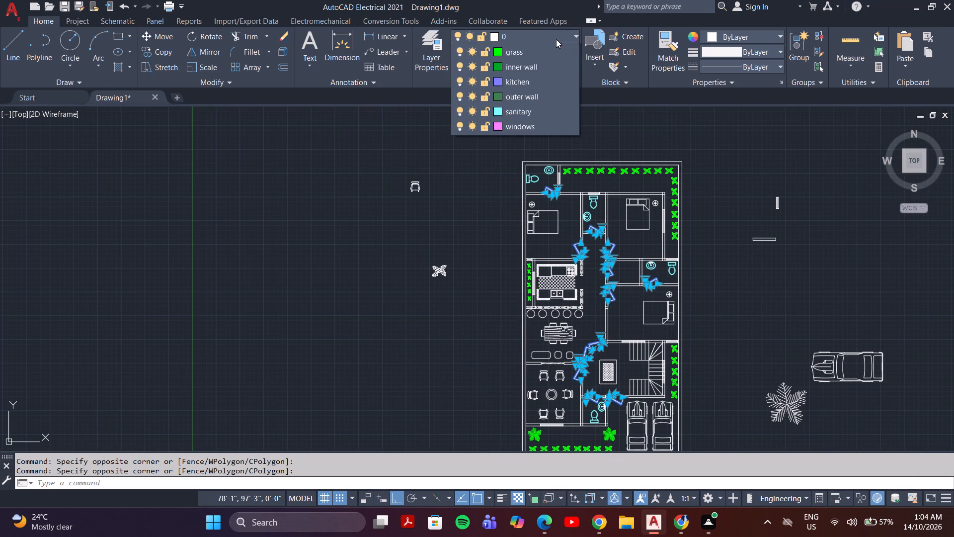
click(519, 65)
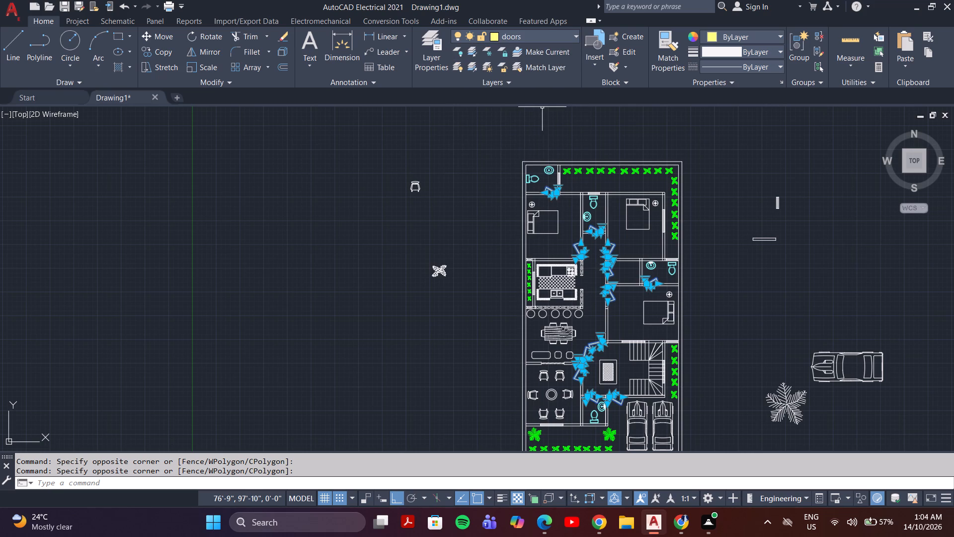
Select the inner and outer lines of the boundary wall on all four sides of the plot.
scroll(521, 217, up, 4)
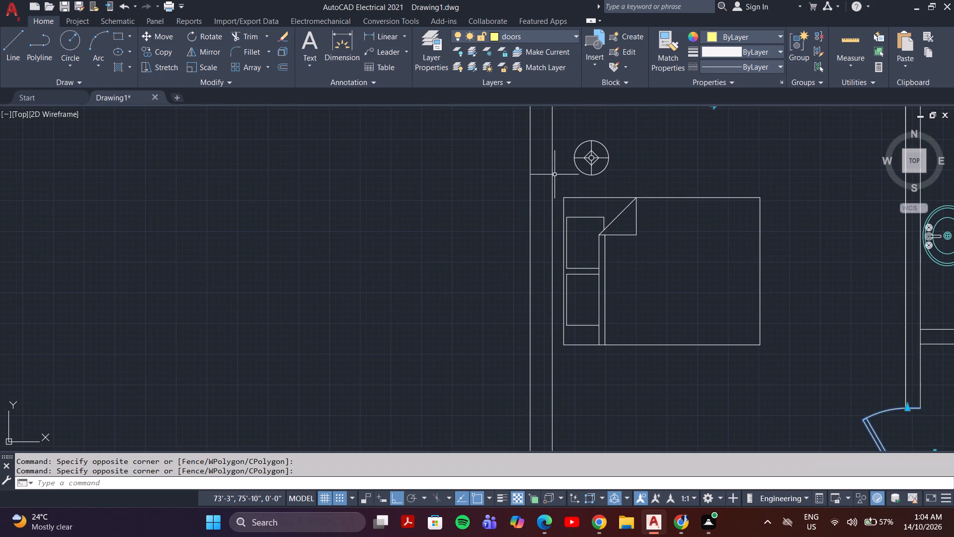
click(554, 174)
click(534, 179)
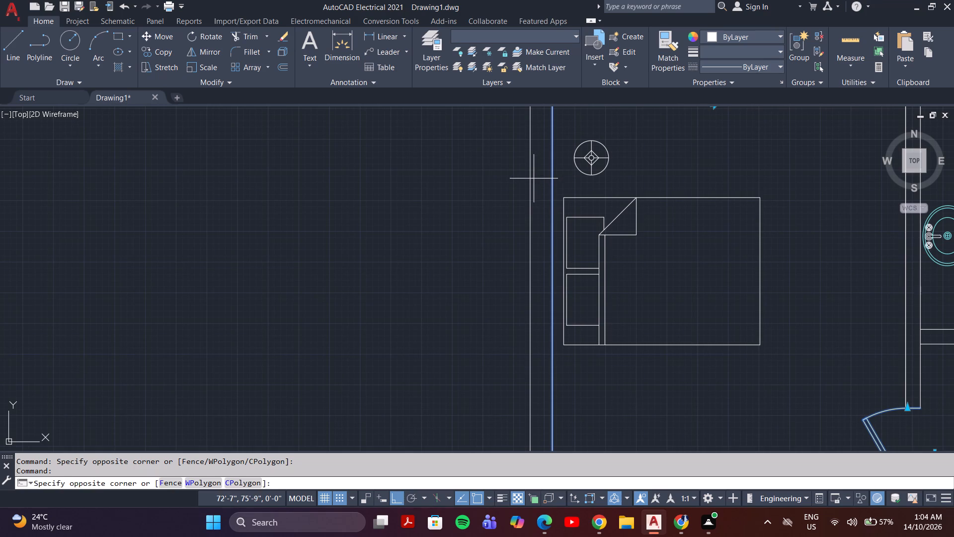
click(528, 186)
scroll(525, 206, down, 3)
scroll(562, 159, up, 3)
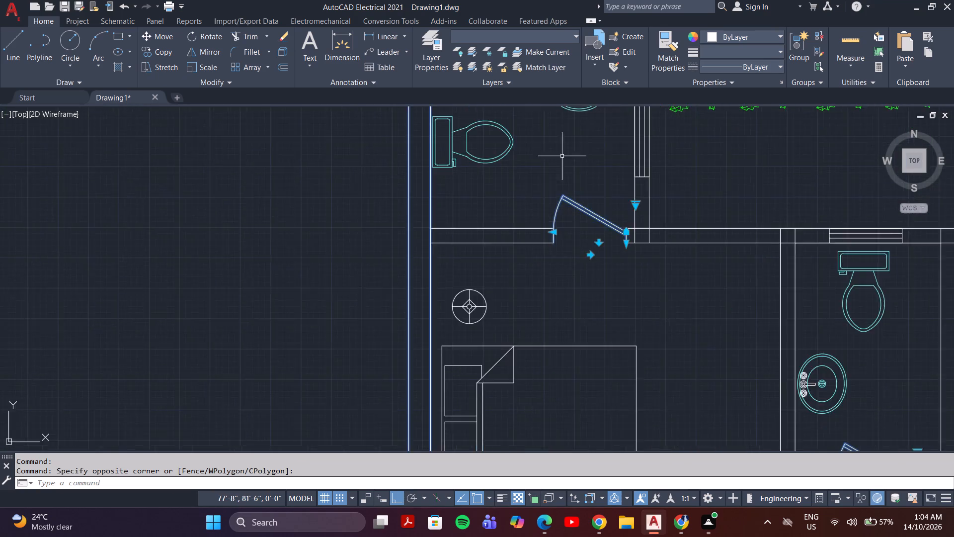
middle_drag(562, 156, 457, 389)
click(435, 286)
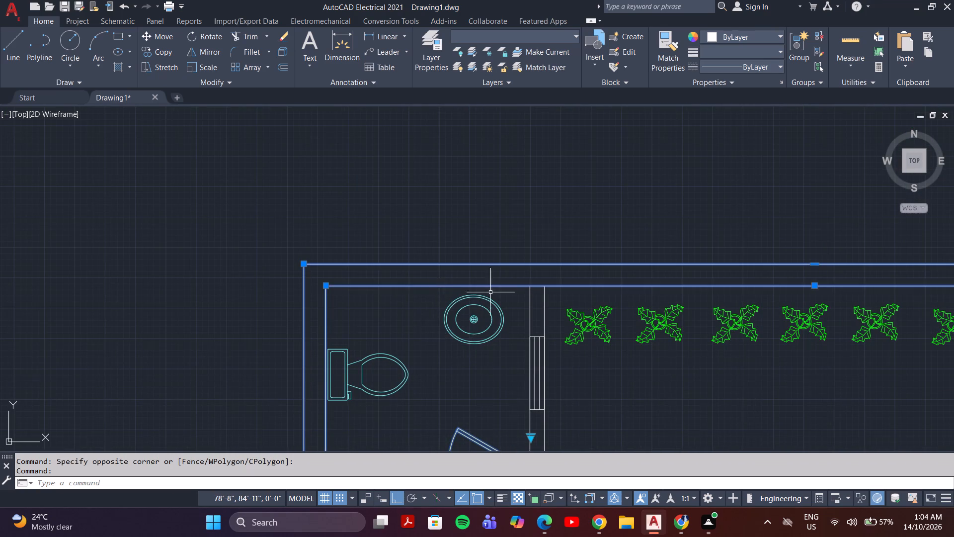
scroll(491, 292, down, 3)
middle_drag(625, 336, 435, 270)
scroll(498, 371, up, 4)
click(504, 335)
click(476, 344)
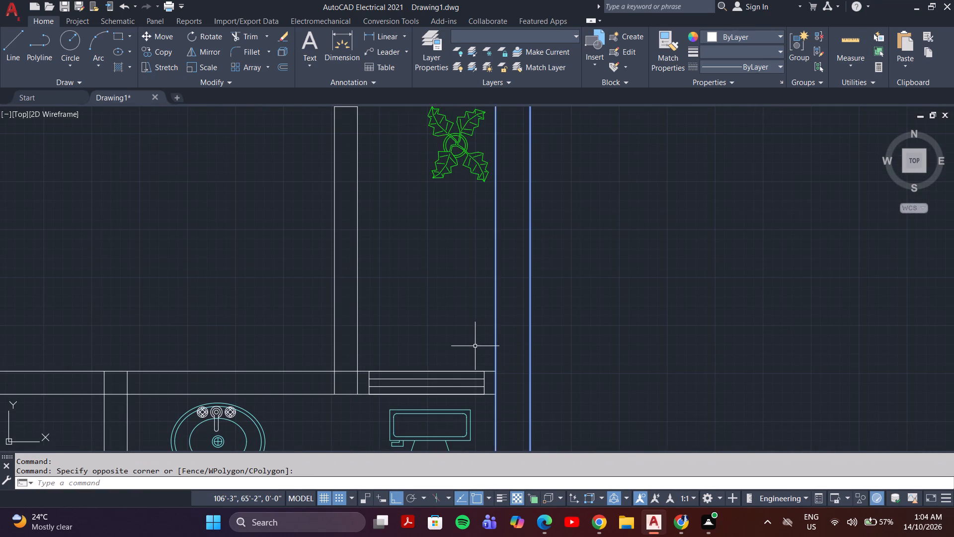
middle_drag(475, 346, 502, 213)
scroll(503, 210, down, 3)
scroll(477, 348, down, 1)
middle_drag(477, 348, 521, 183)
scroll(514, 218, down, 1)
scroll(472, 338, up, 4)
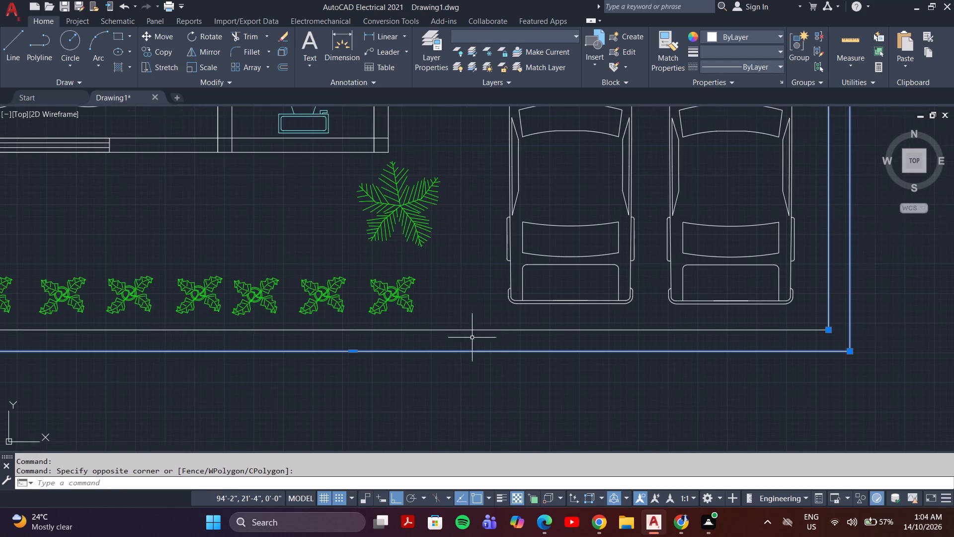
drag(471, 317, 467, 325)
click(457, 340)
scroll(456, 328, down, 2)
middle_drag(454, 301, 460, 395)
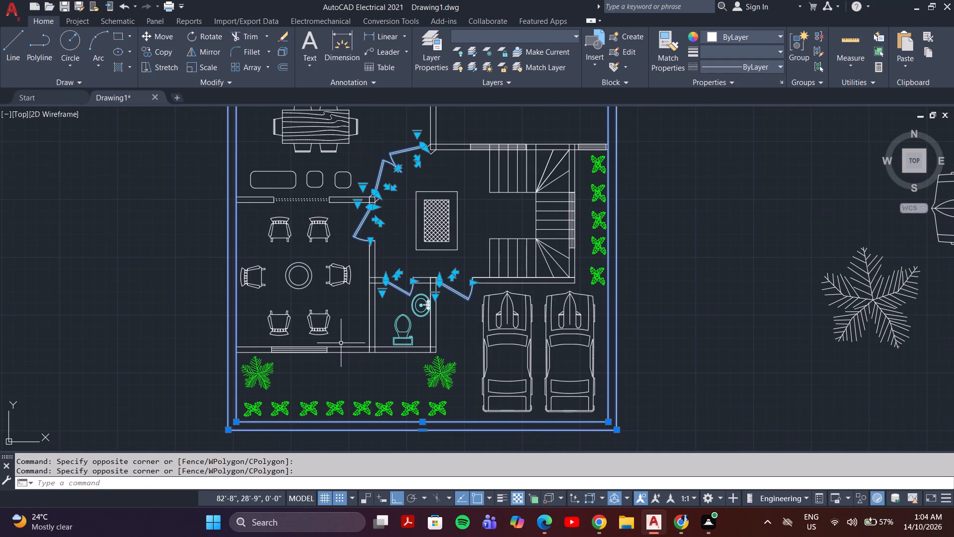
Add the front sitting room wall and all the walls around the adjoining toilet, including the short pieces beside its door, to the selection.
click(350, 344)
click(346, 366)
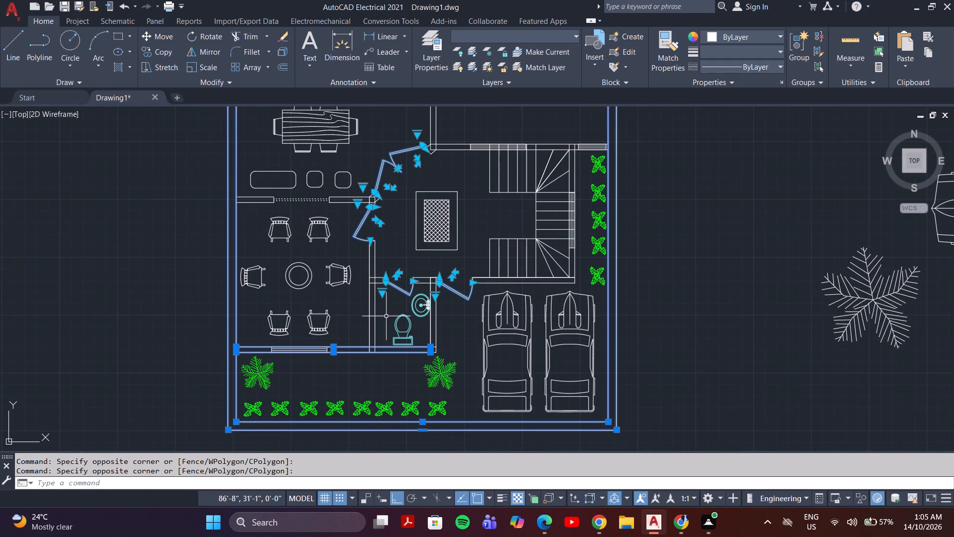
click(386, 316)
click(364, 328)
middle_drag(367, 325, 364, 356)
scroll(409, 327, up, 3)
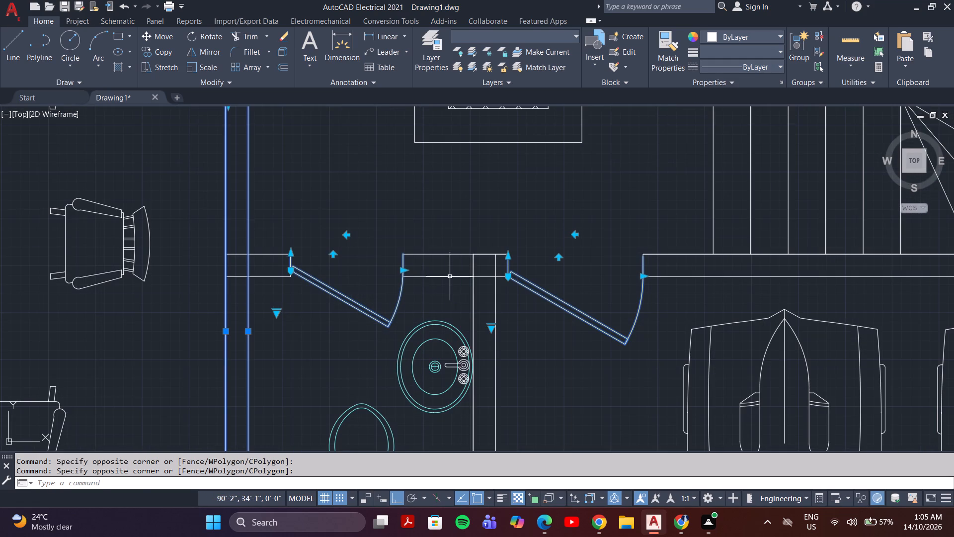
click(456, 250)
click(442, 284)
click(279, 243)
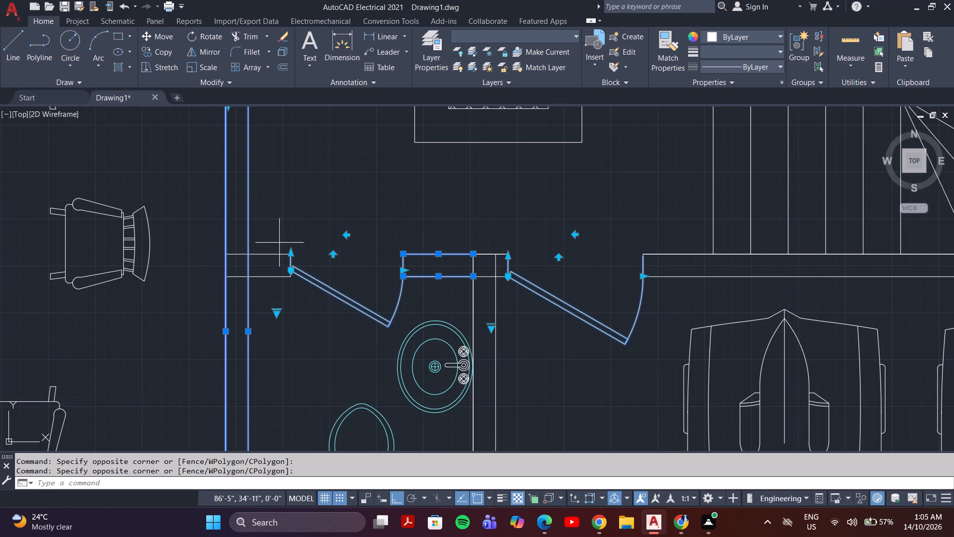
click(261, 284)
middle_drag(401, 297, 363, 247)
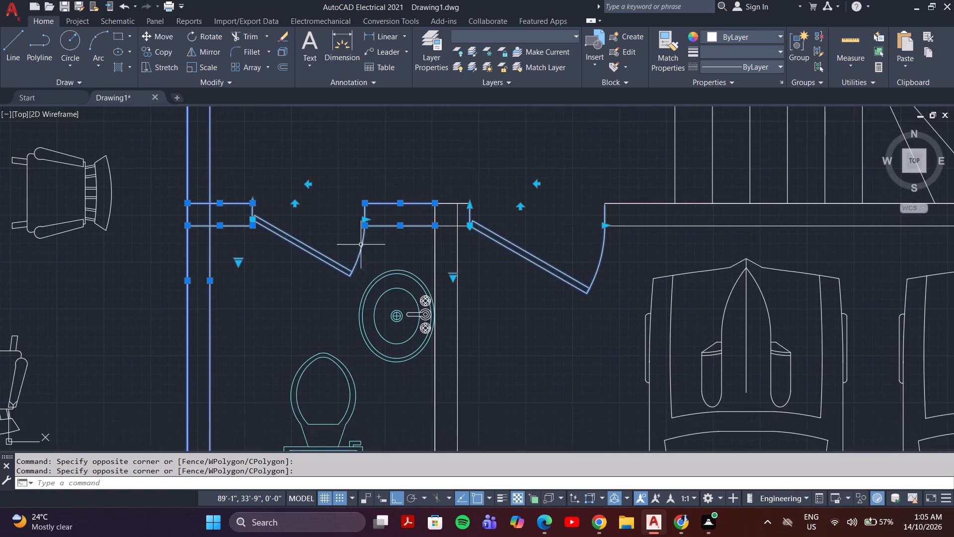
scroll(439, 233, up, 3)
middle_drag(484, 144, 443, 209)
click(477, 164)
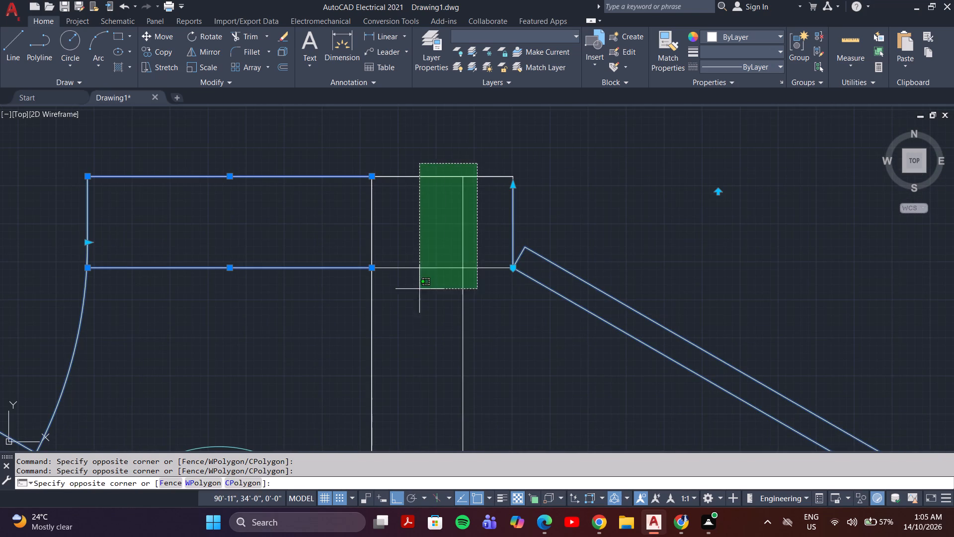
click(414, 301)
middle_drag(423, 320, 425, 248)
click(432, 258)
click(351, 313)
middle_drag(361, 290, 432, 157)
scroll(432, 156, down, 3)
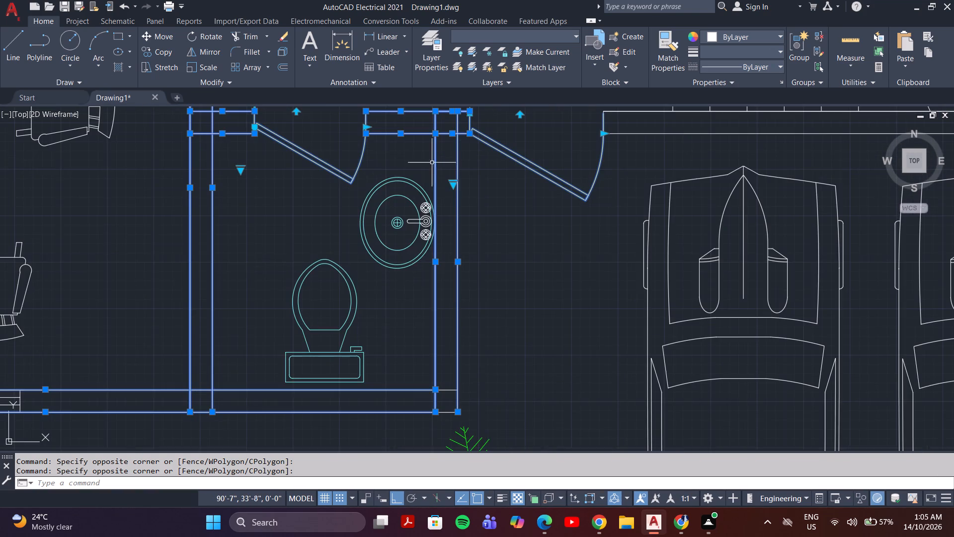
middle_drag(432, 294, 427, 321)
middle_drag(412, 340, 443, 229)
scroll(378, 333, up, 1)
scroll(378, 328, down, 4)
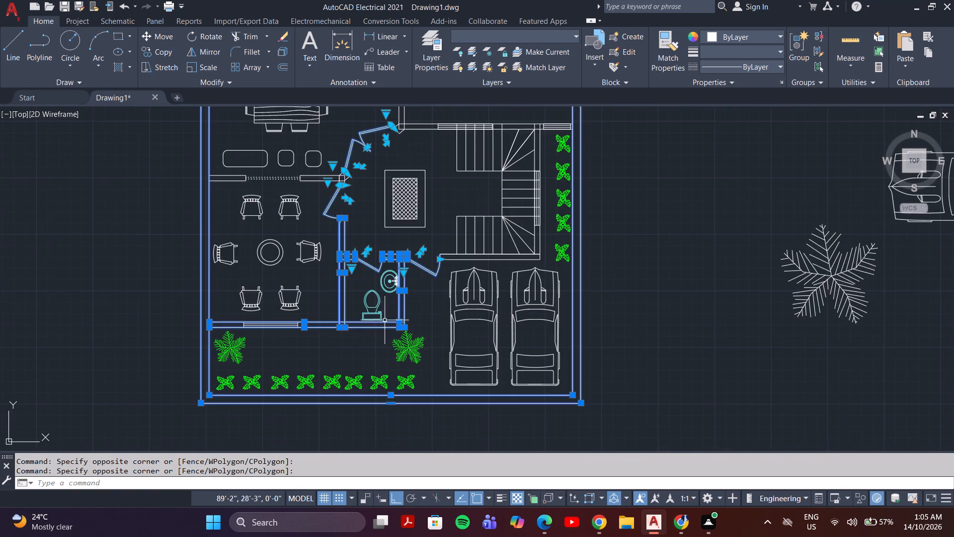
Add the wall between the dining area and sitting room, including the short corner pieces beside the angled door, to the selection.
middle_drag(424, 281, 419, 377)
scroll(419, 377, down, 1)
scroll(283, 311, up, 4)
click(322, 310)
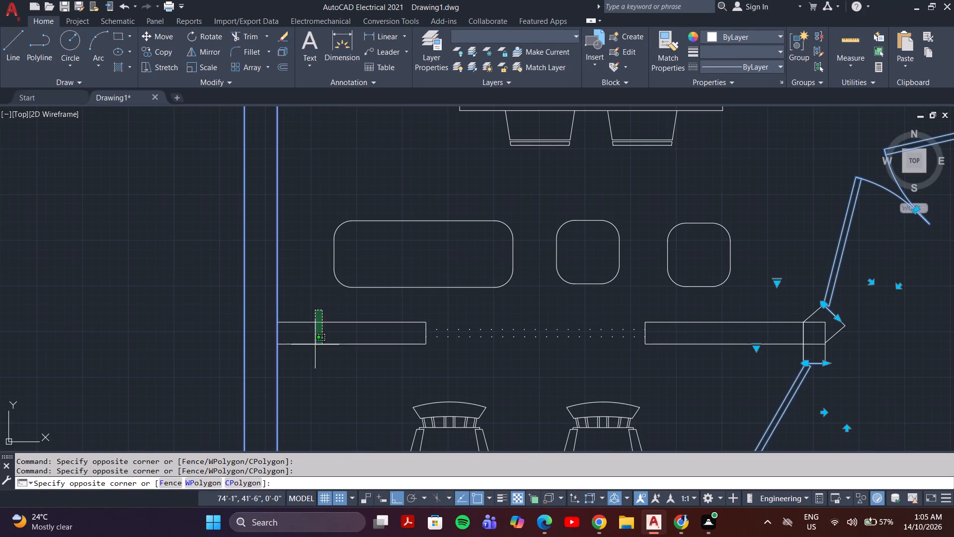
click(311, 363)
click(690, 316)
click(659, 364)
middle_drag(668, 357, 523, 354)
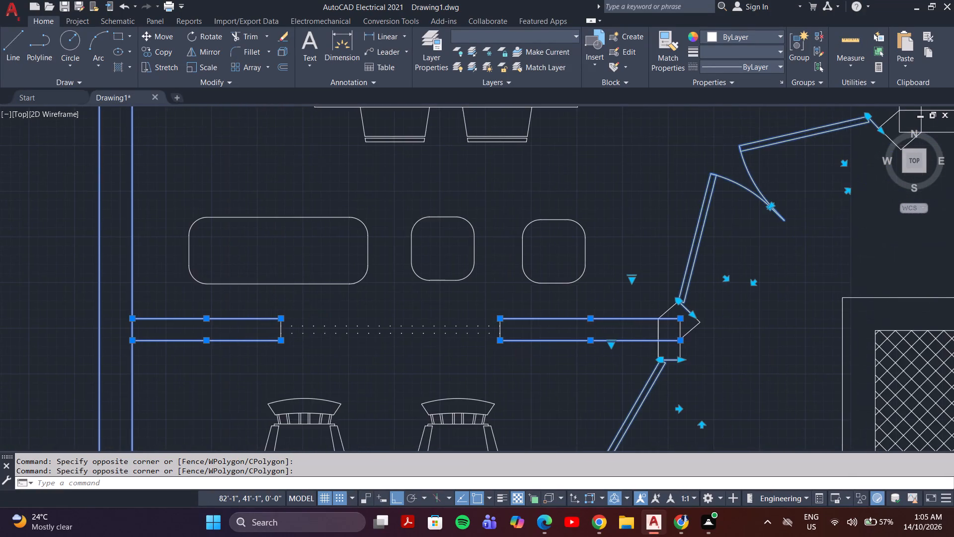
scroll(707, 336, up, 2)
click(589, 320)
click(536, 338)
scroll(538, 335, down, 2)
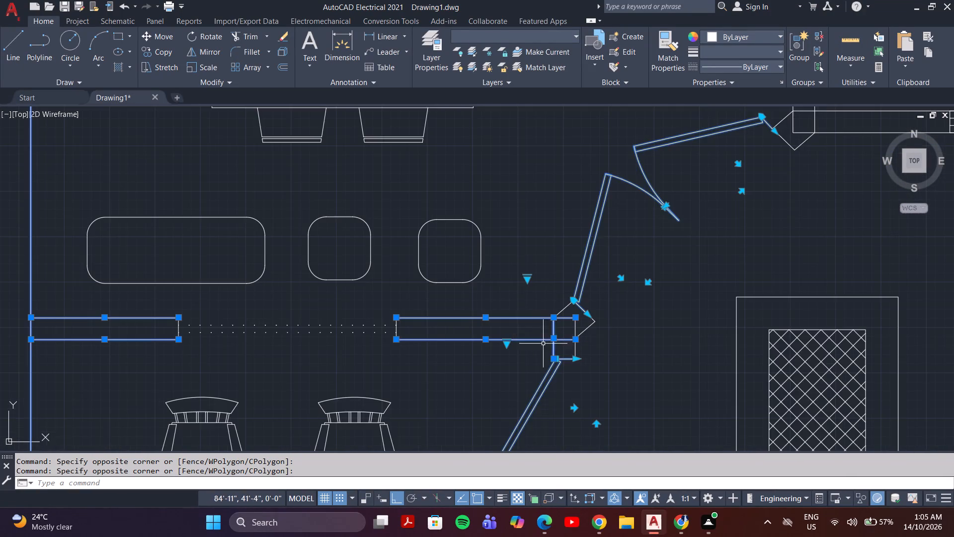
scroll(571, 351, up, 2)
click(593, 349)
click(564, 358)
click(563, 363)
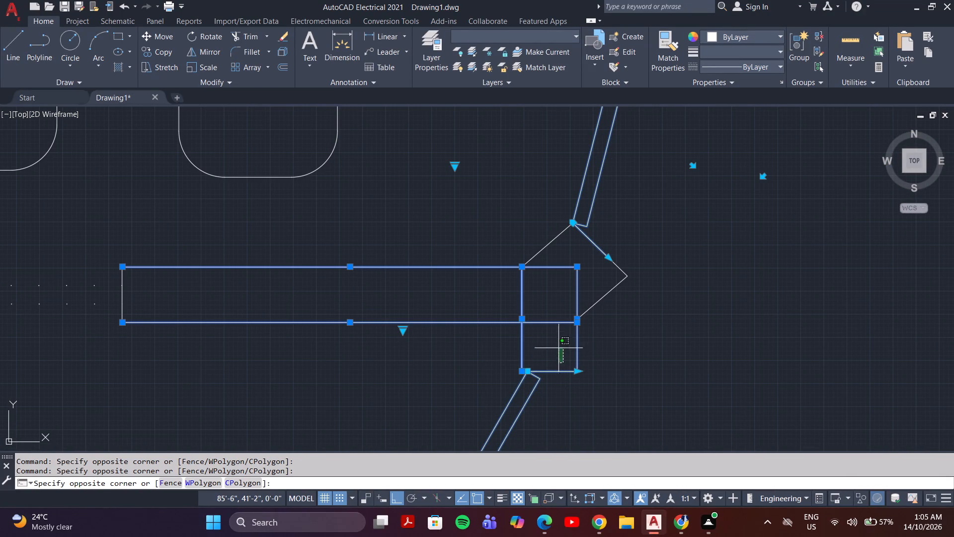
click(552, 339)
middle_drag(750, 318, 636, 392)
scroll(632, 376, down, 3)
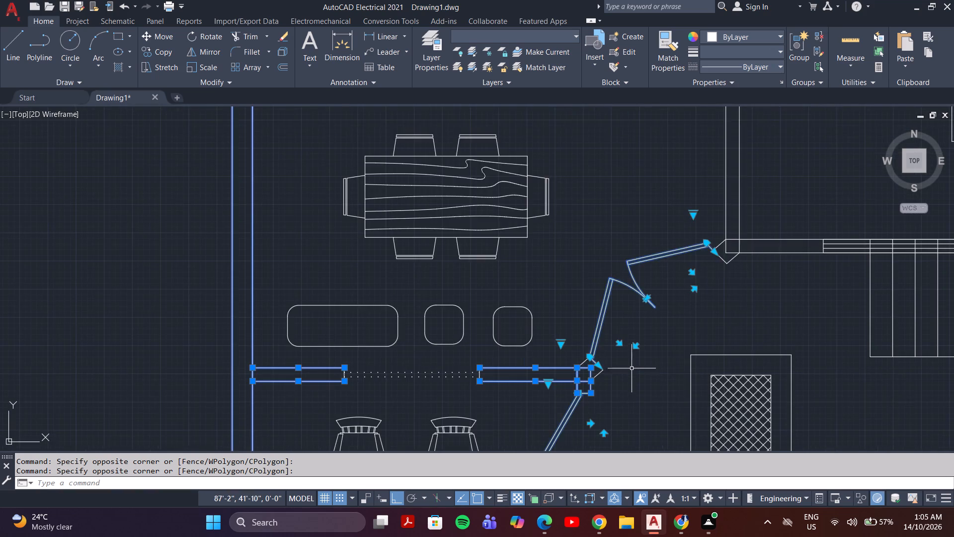
Clear the selection of walls and doors and restore the unrotated top view of the plan.
middle_drag(632, 365, 546, 203)
scroll(543, 228, down, 2)
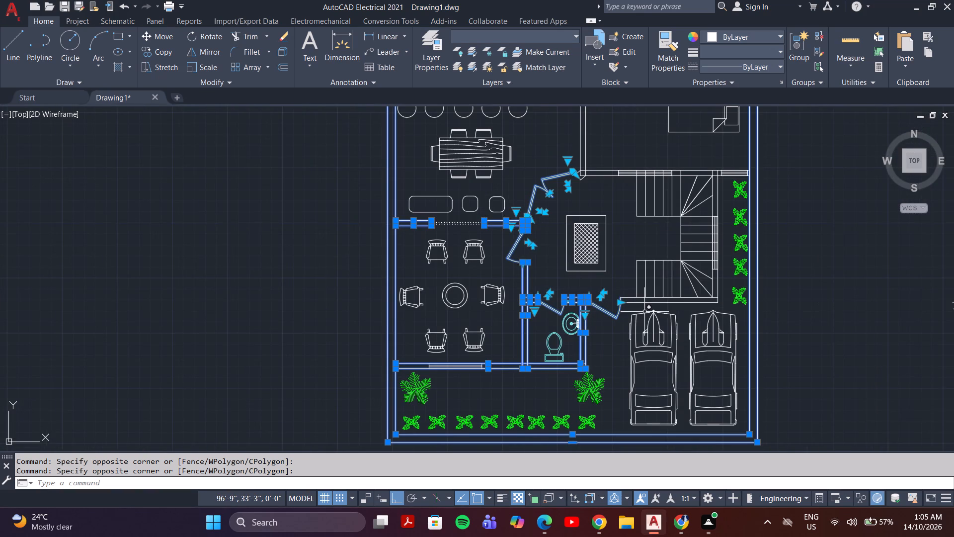
middle_drag(644, 312, 575, 319)
scroll(559, 310, up, 4)
scroll(559, 310, down, 2)
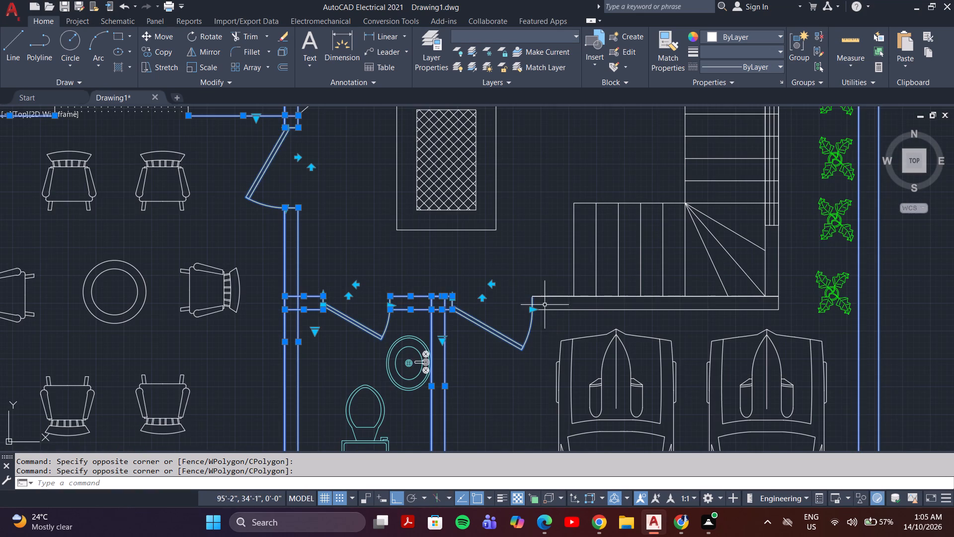
scroll(505, 262, down, 2)
middle_drag(505, 256, 486, 381)
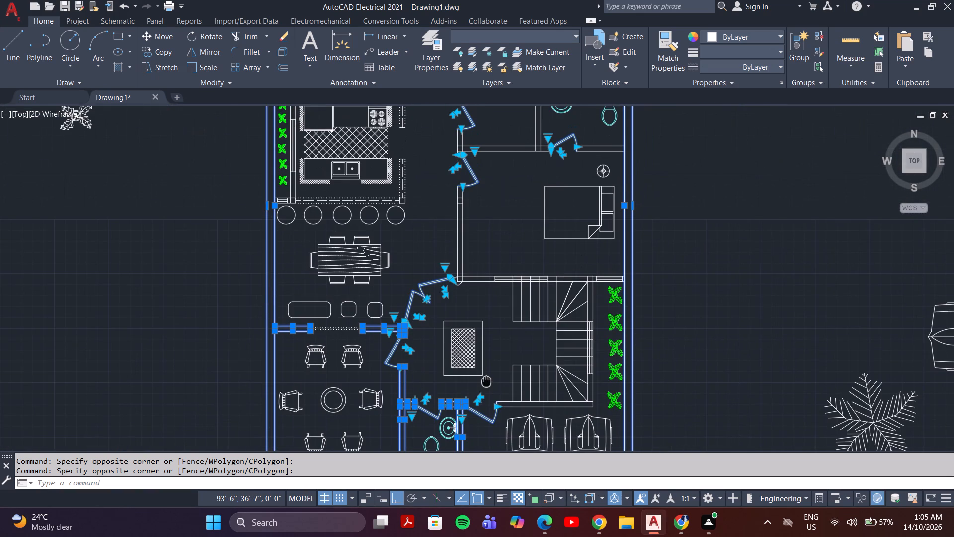
middle_drag(486, 381, 519, 275)
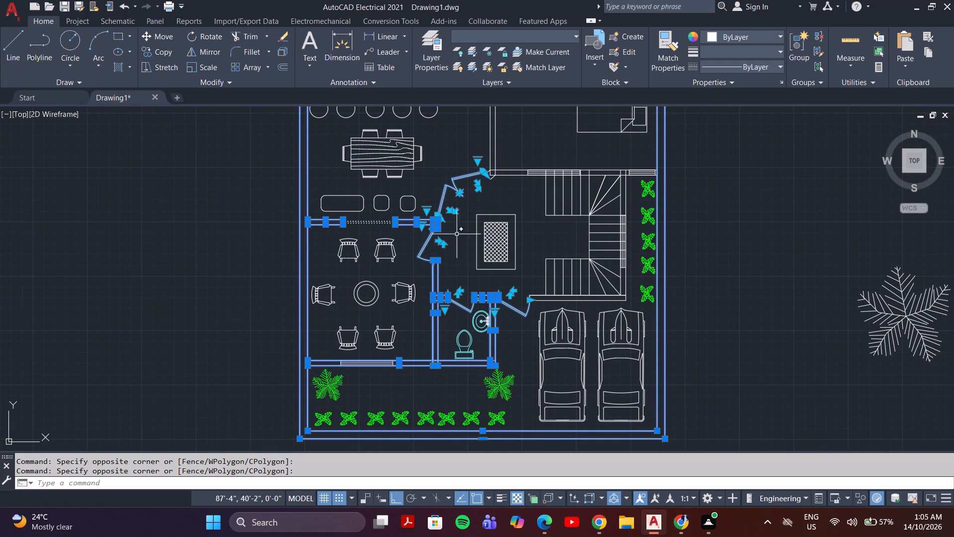
scroll(419, 267, down, 4)
middle_drag(424, 230, 431, 289)
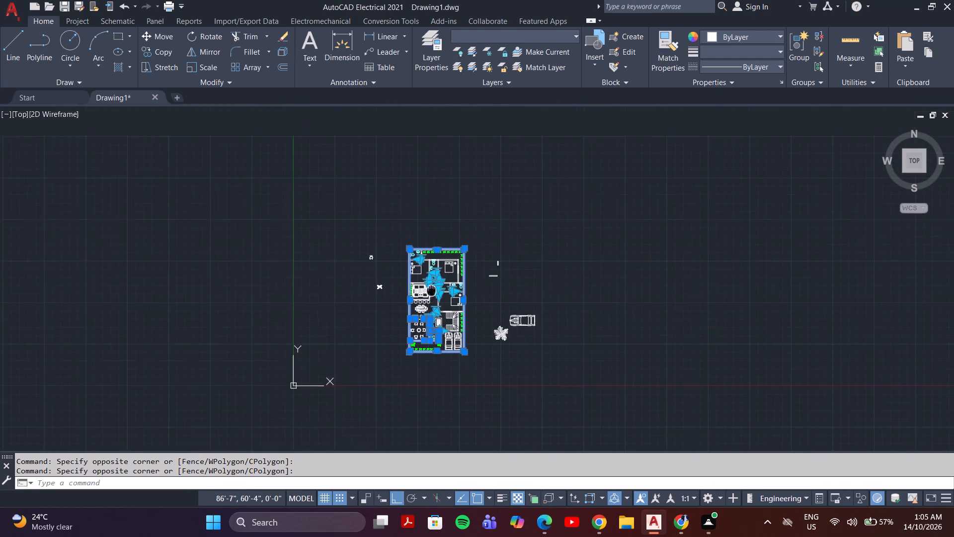
scroll(428, 276, up, 4)
scroll(406, 260, down, 2)
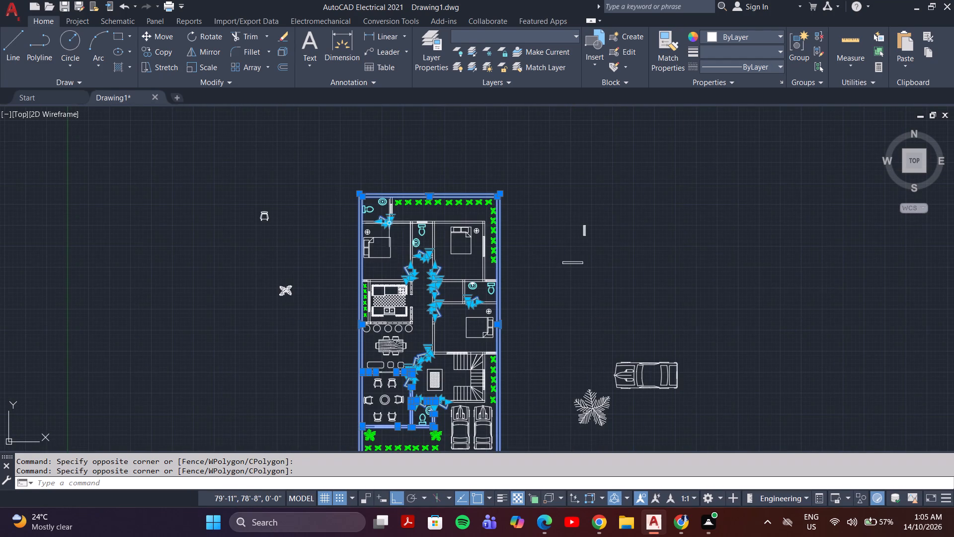
scroll(391, 223, up, 4)
shift+middle_drag(393, 257, 440, 273)
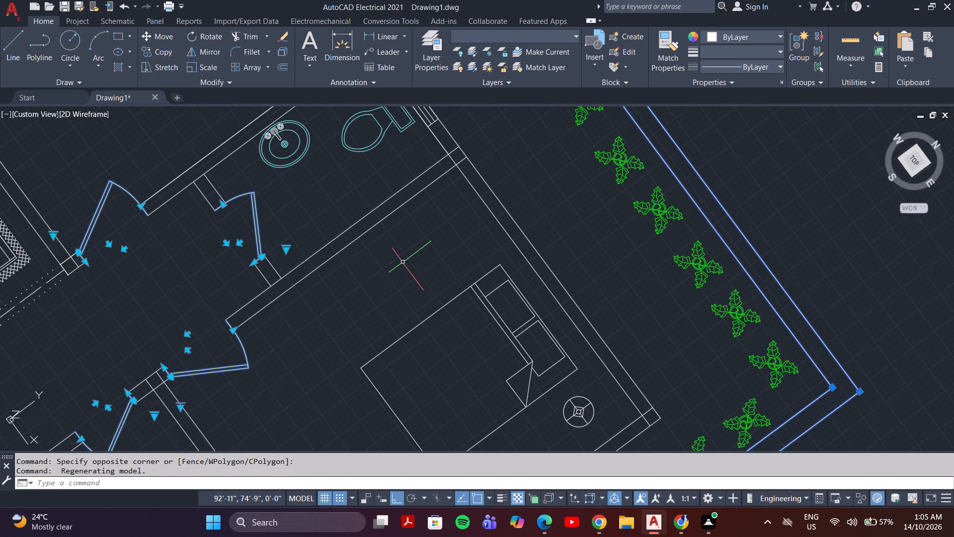
key(Escape)
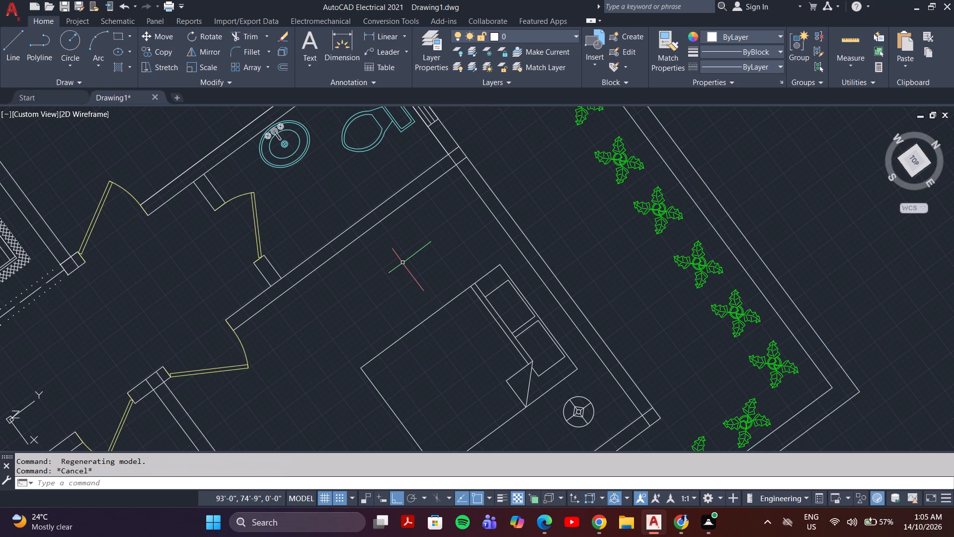
key(ctrl+z)
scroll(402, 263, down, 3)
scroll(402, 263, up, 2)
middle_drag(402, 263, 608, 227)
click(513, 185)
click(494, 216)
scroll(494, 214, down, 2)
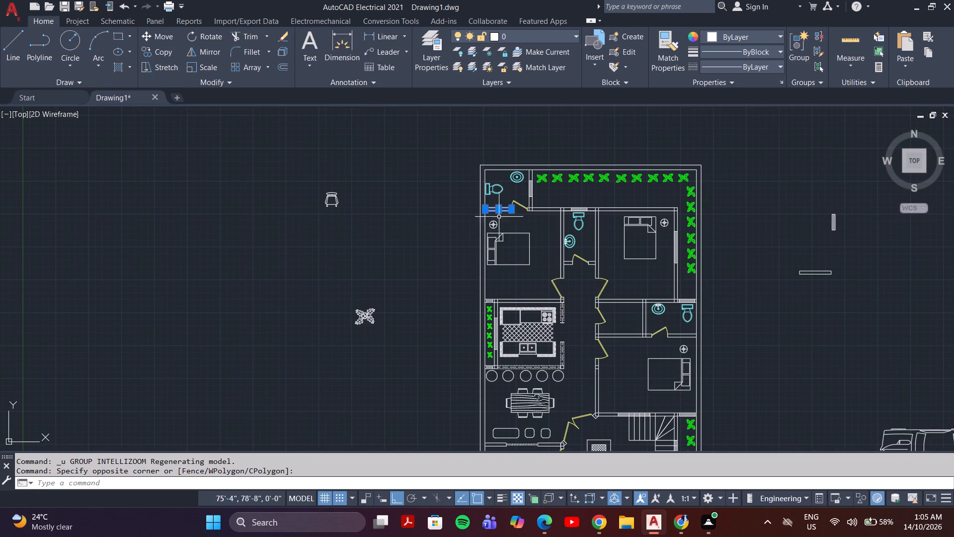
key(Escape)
Assign the inner and outer lines of the boundary wall on all four sides of the plot to the outer wall layer.
scroll(490, 228, up, 2)
scroll(490, 228, down, 3)
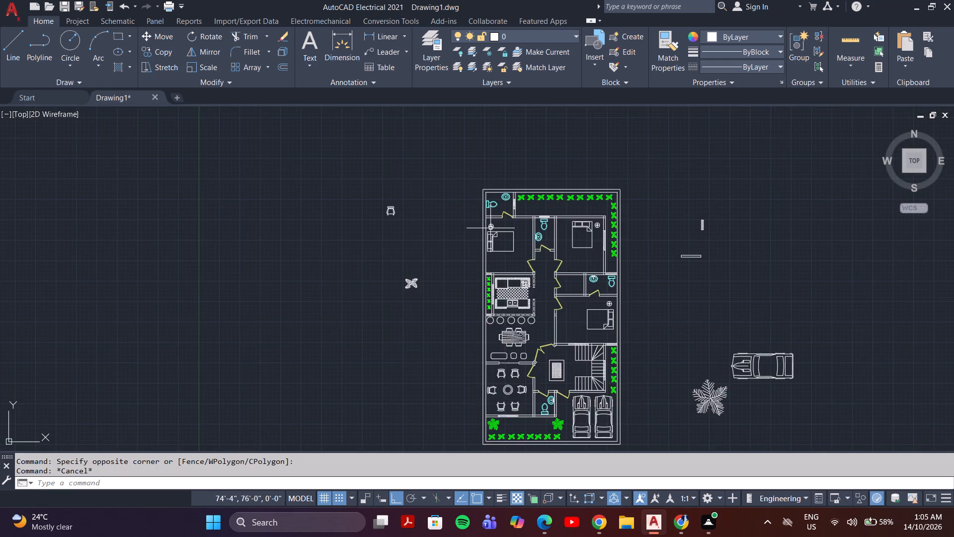
scroll(490, 241, up, 3)
click(479, 306)
click(438, 331)
scroll(537, 298, down, 2)
middle_drag(569, 283, 570, 284)
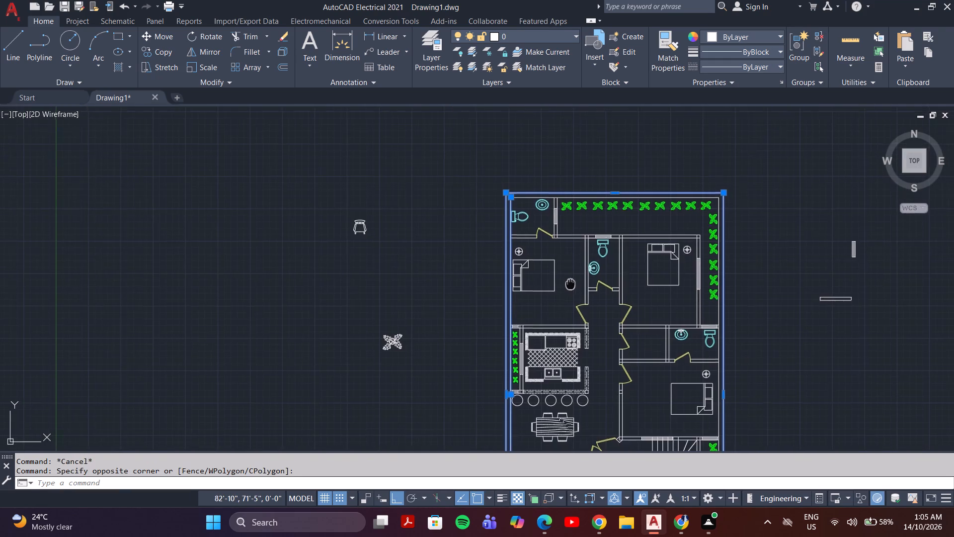
middle_drag(570, 284, 521, 147)
middle_drag(610, 363, 628, 192)
scroll(588, 288, up, 4)
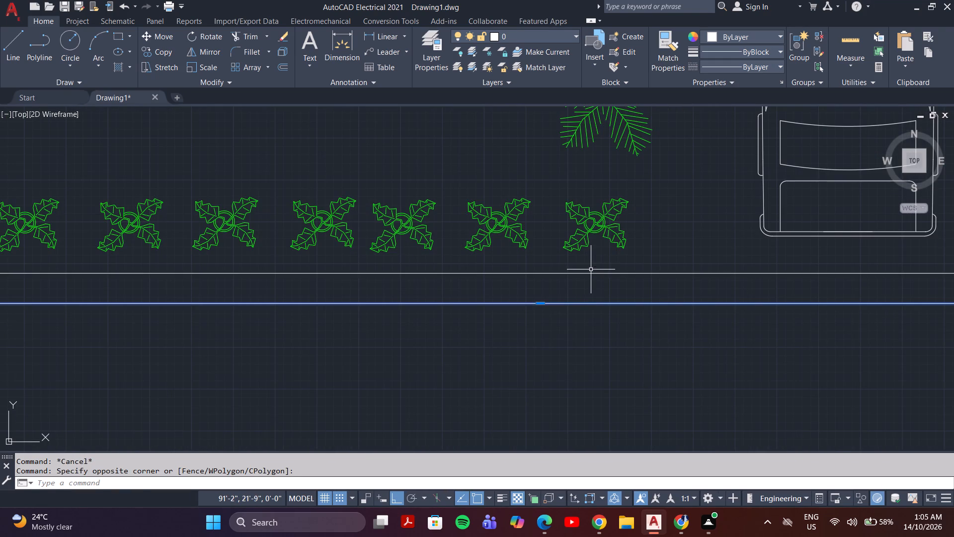
click(591, 269)
click(583, 282)
scroll(583, 282, down, 3)
middle_drag(585, 278, 546, 399)
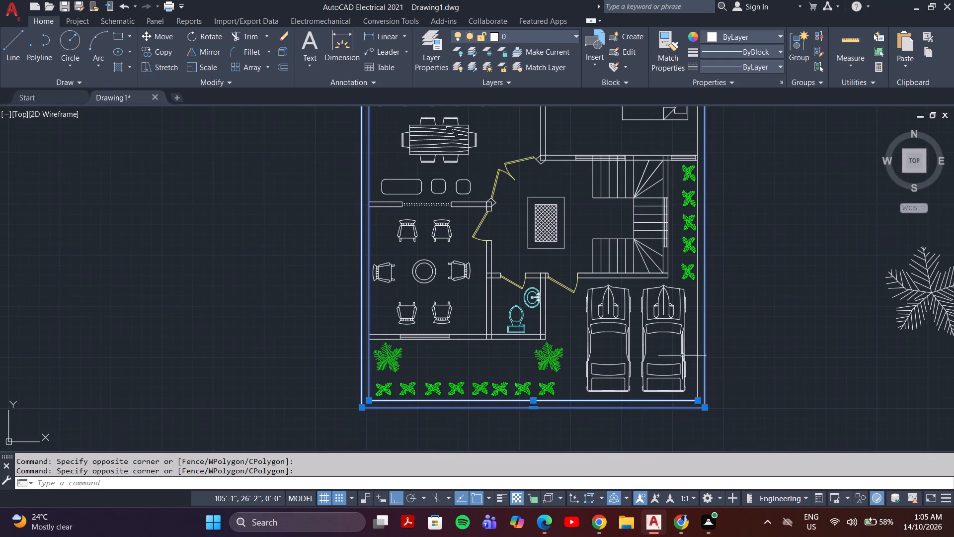
click(698, 343)
scroll(630, 248, down, 2)
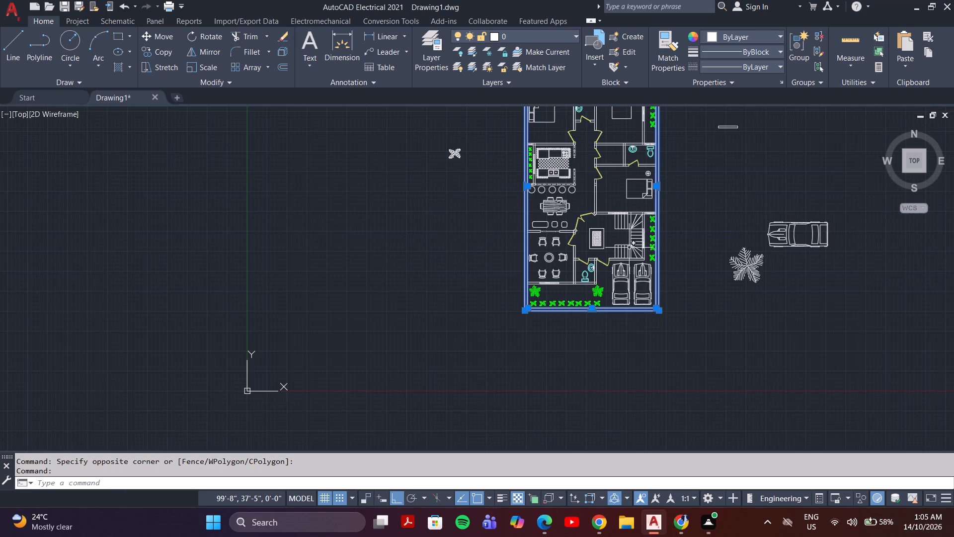
middle_drag(629, 248, 594, 420)
middle_drag(556, 260, 557, 248)
scroll(556, 243, up, 3)
middle_drag(556, 240, 559, 323)
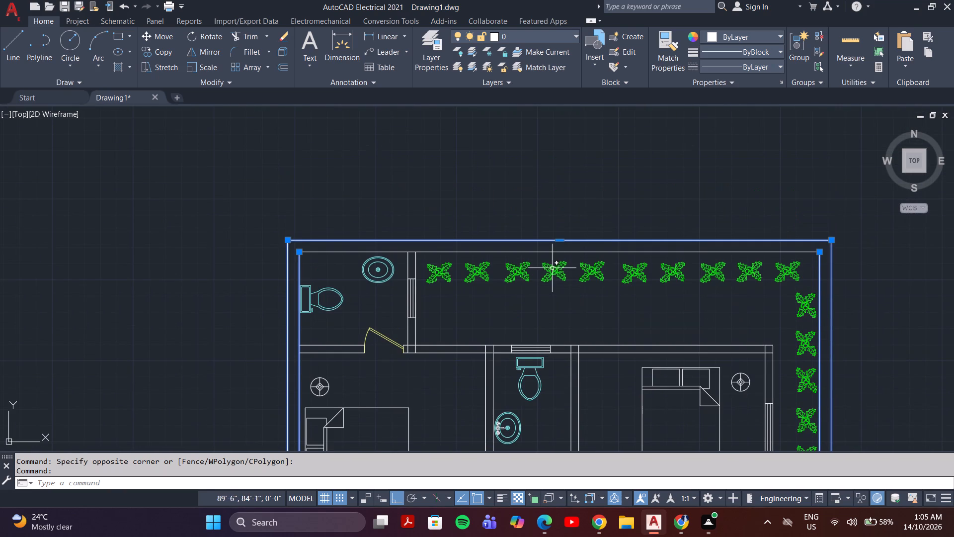
click(552, 253)
scroll(471, 287, down, 2)
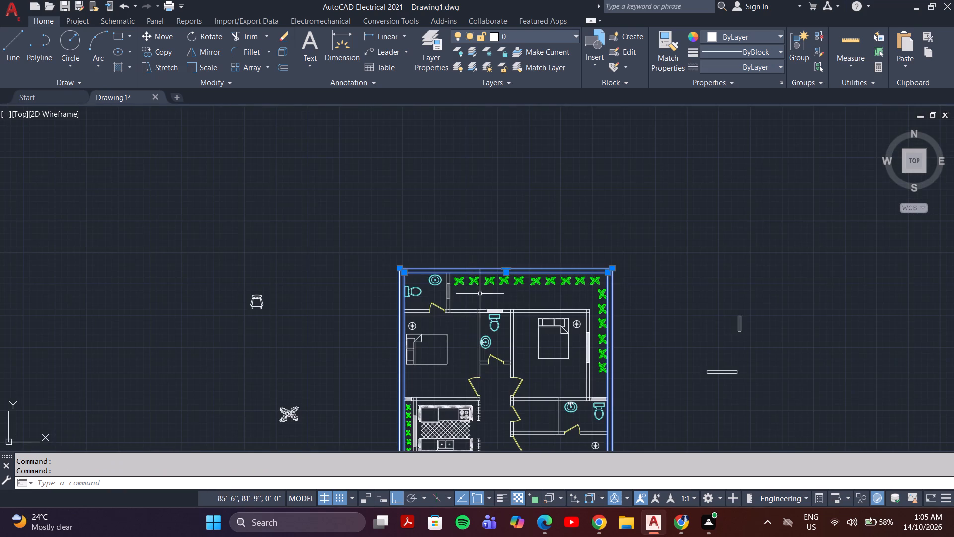
middle_drag(527, 343, 547, 270)
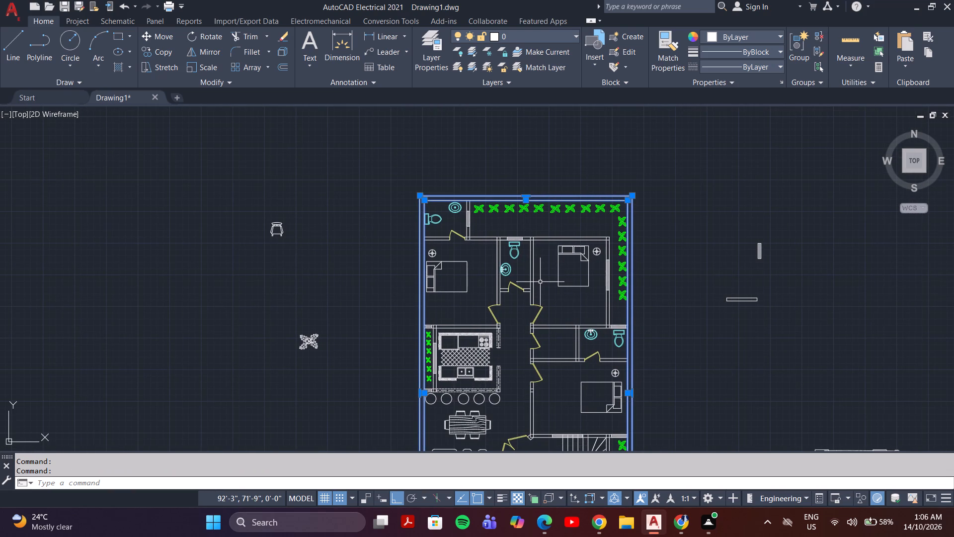
scroll(563, 291, up, 1)
scroll(571, 273, down, 1)
middle_drag(573, 270, 600, 194)
scroll(600, 194, down, 1)
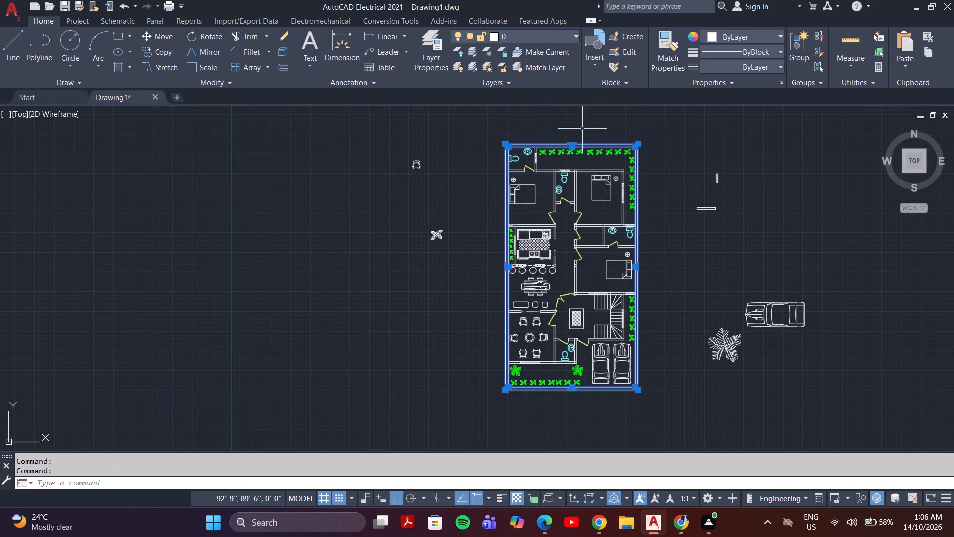
click(561, 28)
click(565, 38)
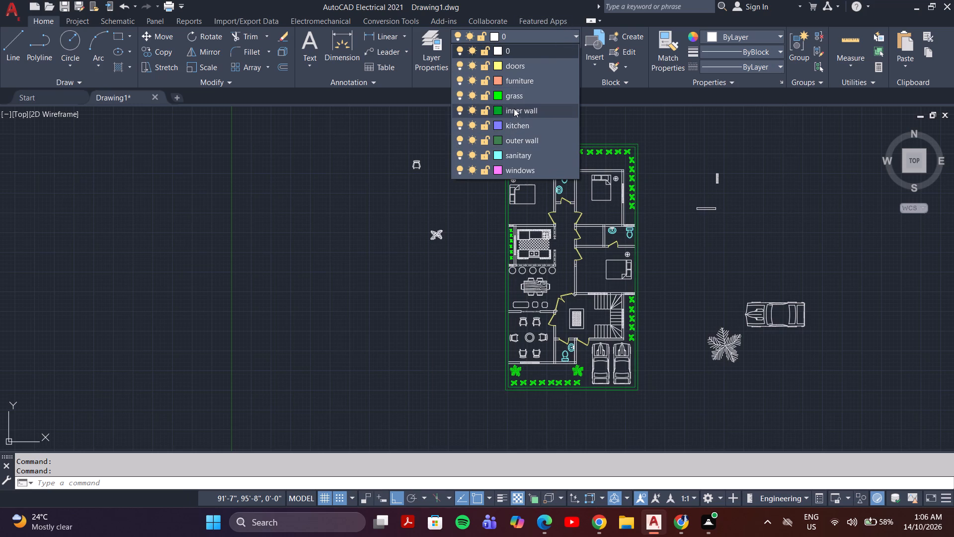
click(510, 140)
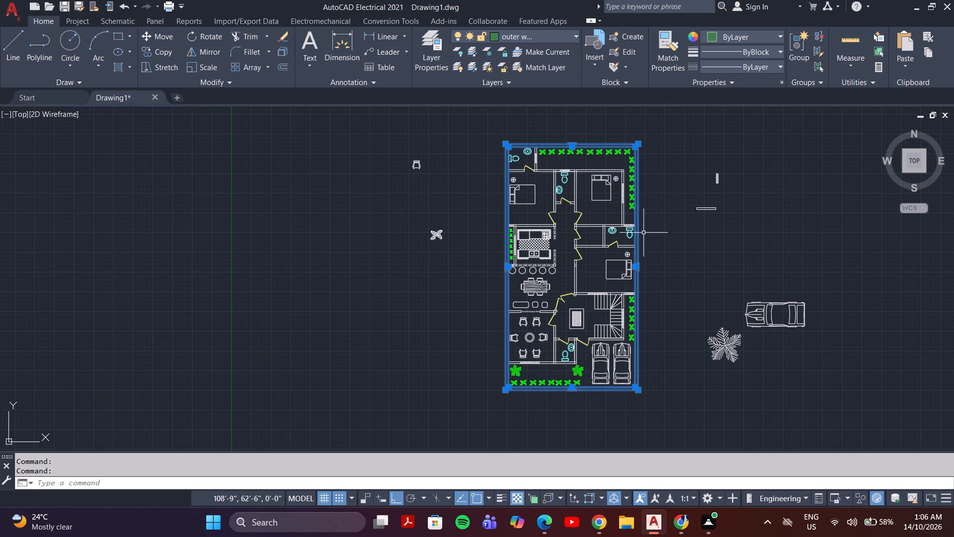
key(Escape)
Select the walls around the rear corner bathroom, including the long wall running behind the rear bedrooms.
middle_drag(566, 176, 534, 239)
scroll(527, 240, up, 2)
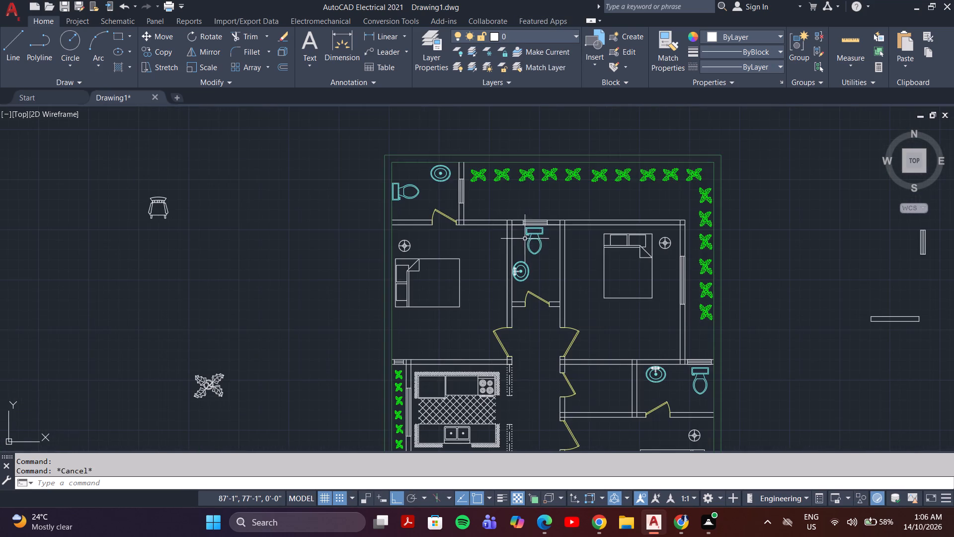
scroll(484, 208, up, 2)
drag(462, 215, 454, 241)
click(446, 262)
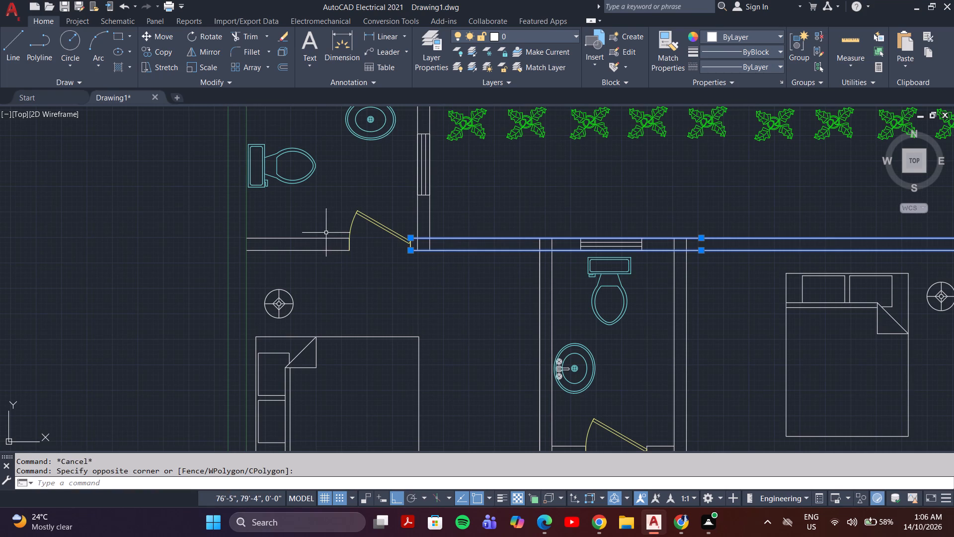
drag(326, 232, 320, 240)
click(296, 279)
drag(448, 215, 440, 217)
click(407, 225)
Add both side walls of the middle bathroom and the outer side wall of the adjoining rear bedroom to the selection.
middle_drag(435, 232, 432, 302)
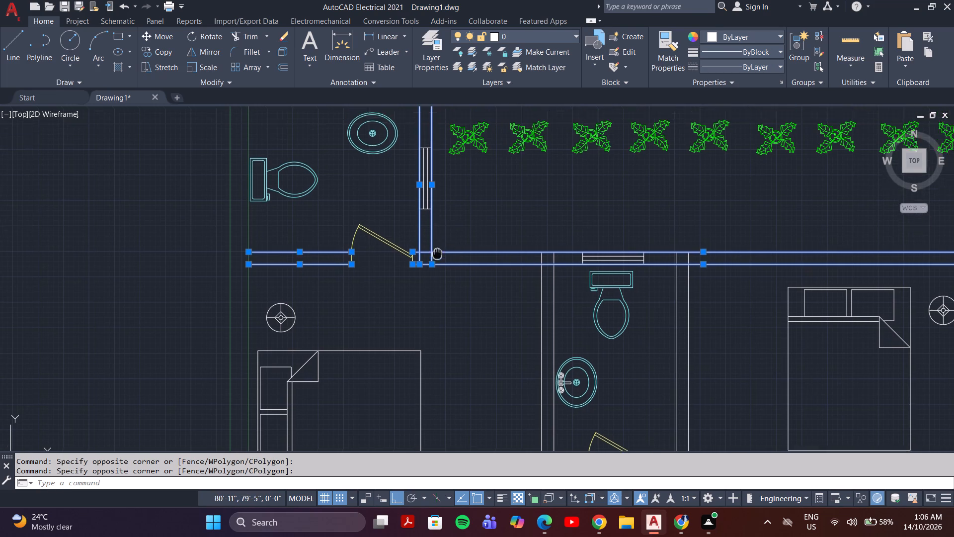
middle_drag(432, 302, 428, 347)
middle_drag(508, 321, 466, 255)
drag(642, 343, 637, 355)
click(613, 388)
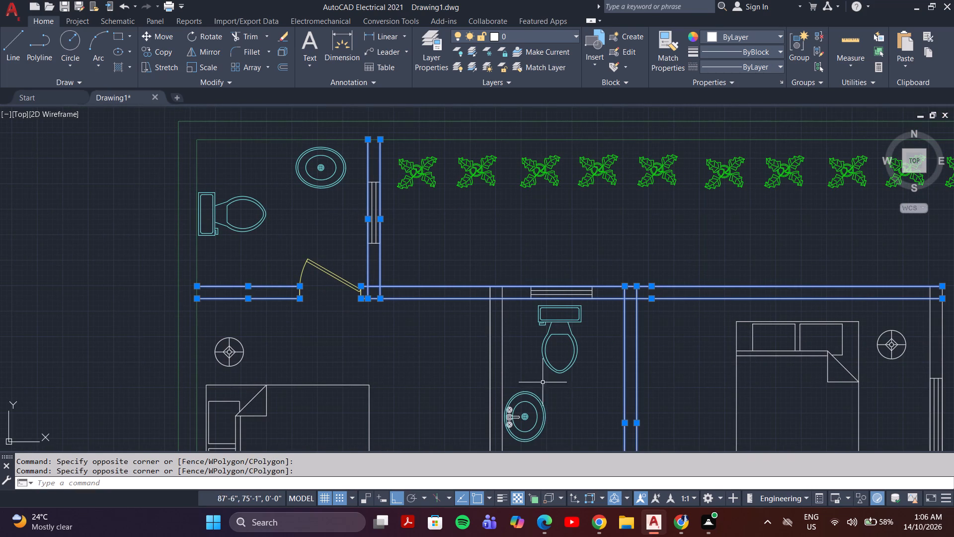
drag(527, 356, 520, 357)
click(468, 375)
middle_drag(752, 329, 524, 320)
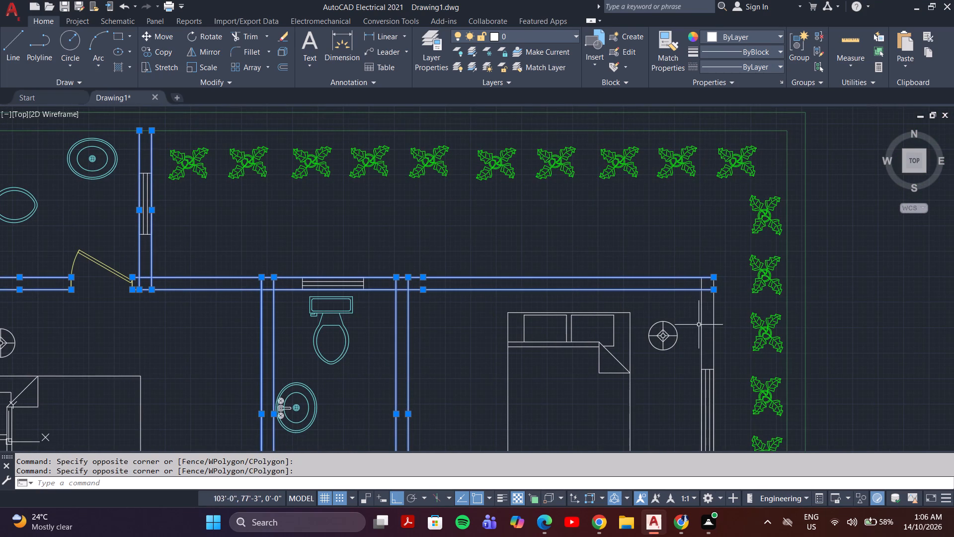
click(724, 323)
click(701, 334)
Add the wall between the rear bedroom and the store and bathroom, plus the partition between those two rooms, to the selection.
middle_drag(698, 347, 694, 180)
middle_drag(694, 302, 696, 153)
scroll(647, 319, up, 2)
click(710, 302)
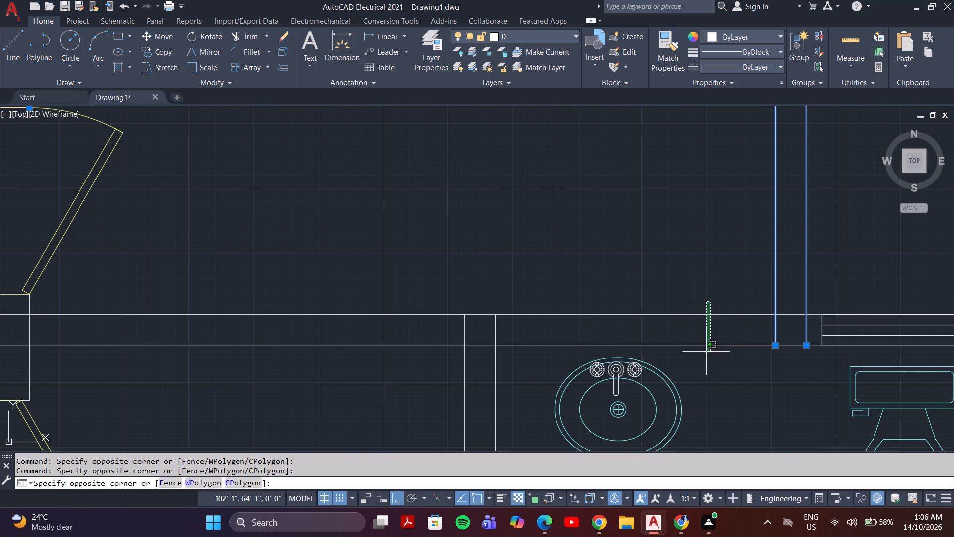
click(706, 352)
middle_drag(541, 308, 621, 105)
click(589, 180)
click(521, 230)
middle_drag(521, 244, 516, 113)
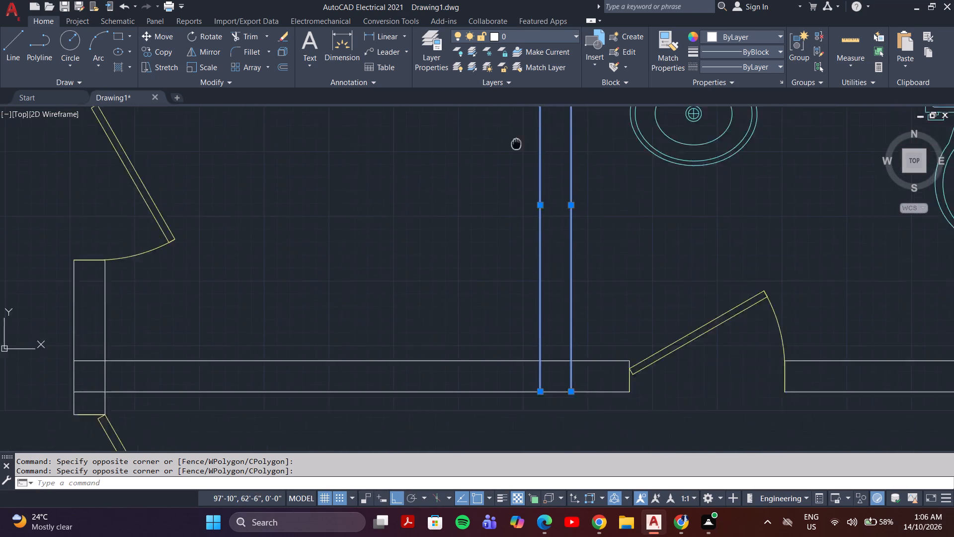
middle_drag(516, 113, 515, 104)
Add the wall separating the store and side bathroom from the bedroom below them to the selection, on both sides of the bathroom door.
scroll(511, 125, down, 3)
middle_drag(483, 196, 477, 277)
click(480, 247)
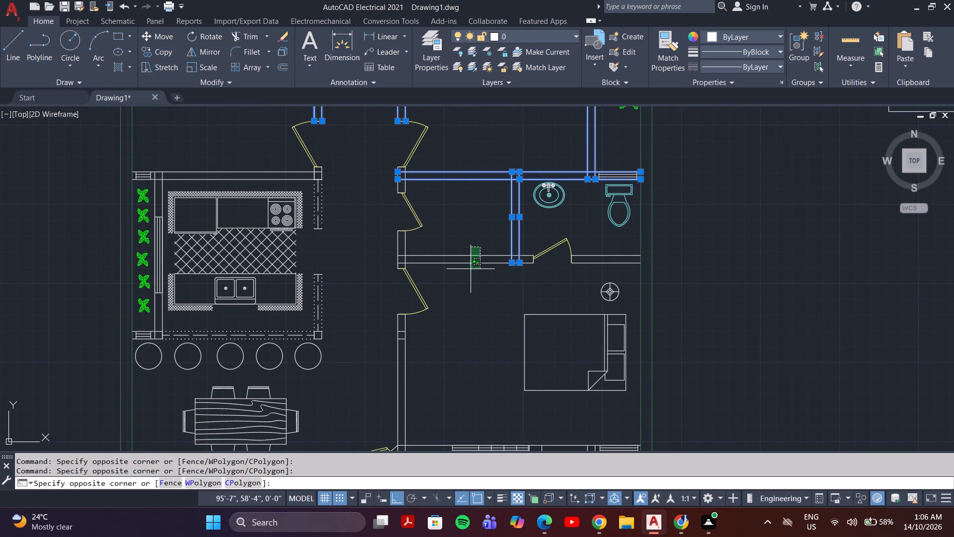
click(470, 270)
click(611, 254)
click(586, 272)
click(588, 261)
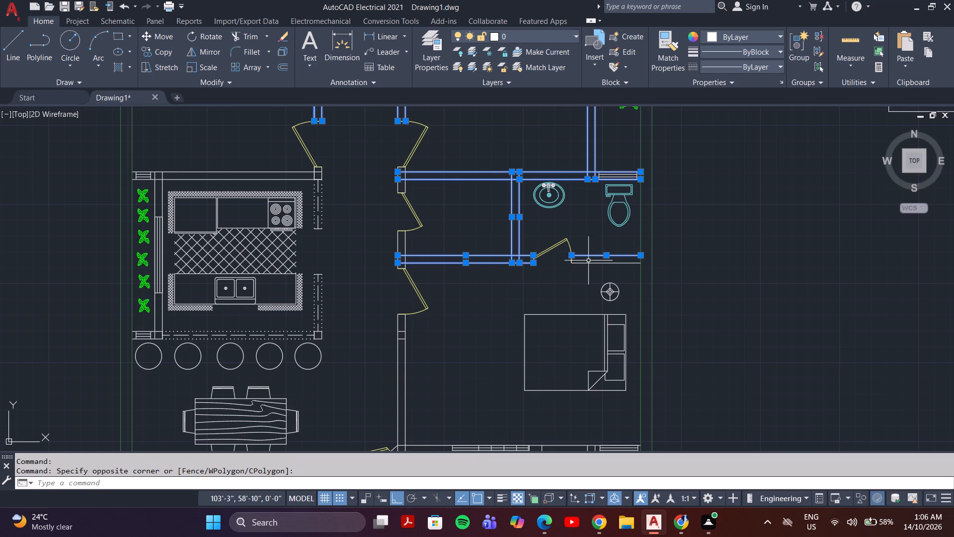
click(592, 270)
click(587, 259)
Add the short corridor wall pieces beside the store door, at both ends of the store, to the selection.
scroll(399, 230, up, 3)
click(431, 249)
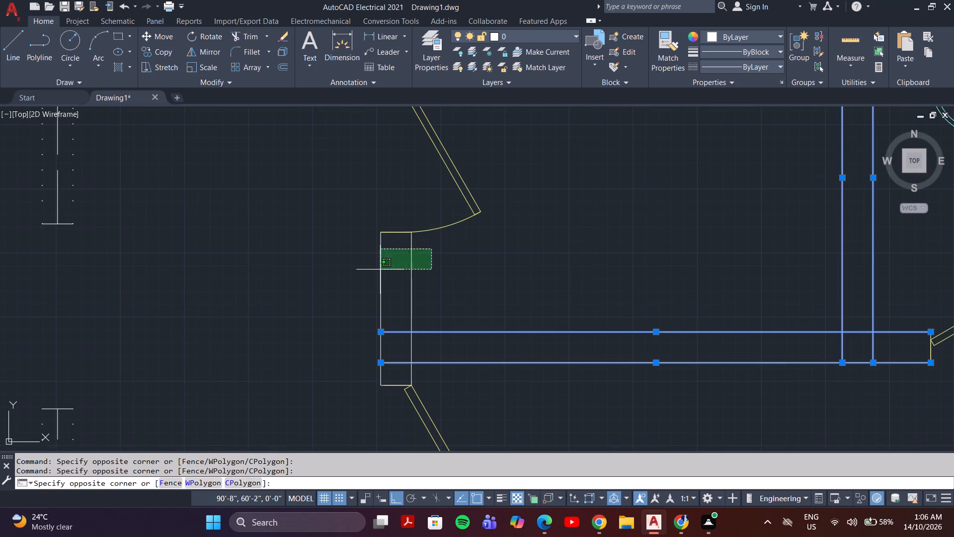
click(380, 269)
scroll(406, 274, down, 2)
scroll(432, 185, up, 2)
middle_drag(424, 187, 449, 246)
scroll(449, 246, up, 2)
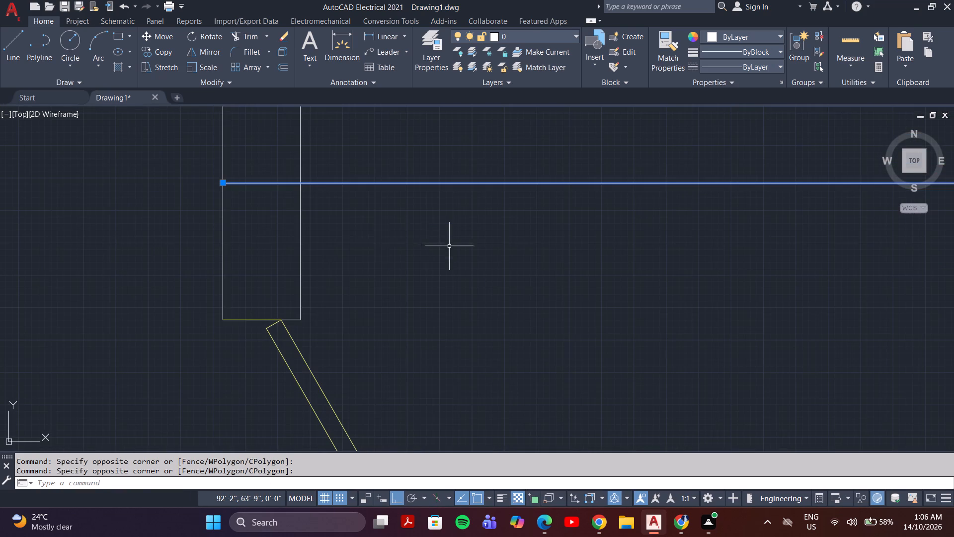
drag(378, 230, 371, 230)
click(200, 260)
scroll(373, 278, down, 2)
middle_drag(381, 274, 492, 227)
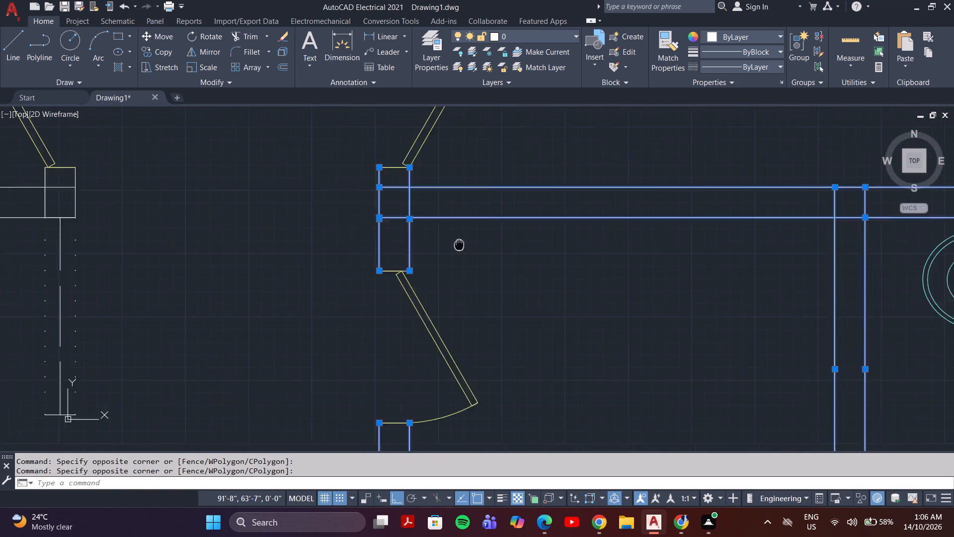
Add the front bedroom's corridor wall and the wall between that bedroom and the staircase to the selection.
middle_drag(492, 227, 505, 212)
scroll(508, 272, down, 2)
middle_drag(542, 309, 522, 249)
middle_drag(579, 293, 583, 144)
middle_drag(545, 311, 570, 229)
middle_drag(533, 231, 529, 311)
click(527, 252)
click(469, 381)
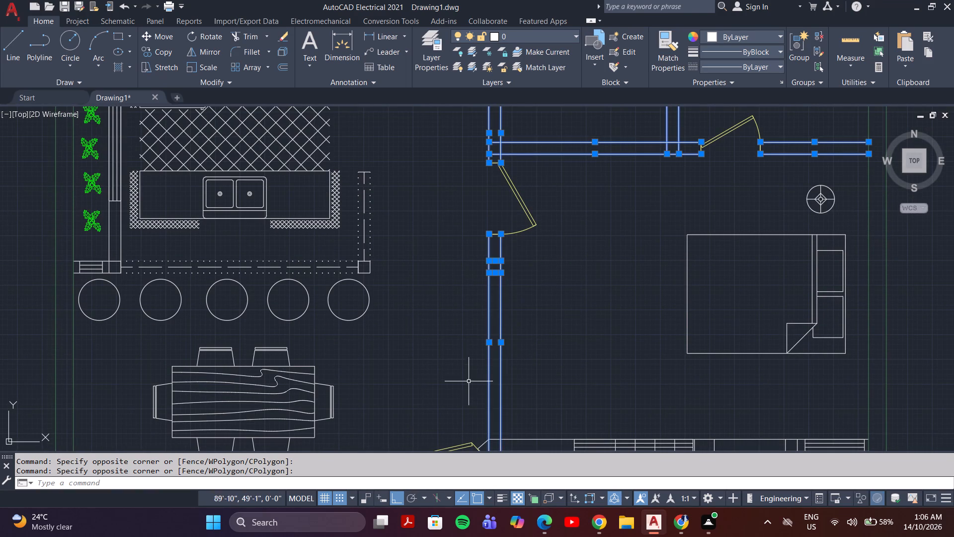
middle_drag(508, 348, 545, 222)
click(572, 289)
click(558, 358)
Add the three angled wall lines at the front bedroom's corner beside the double door to the selection.
scroll(562, 336, up, 4)
middle_drag(562, 336, 563, 324)
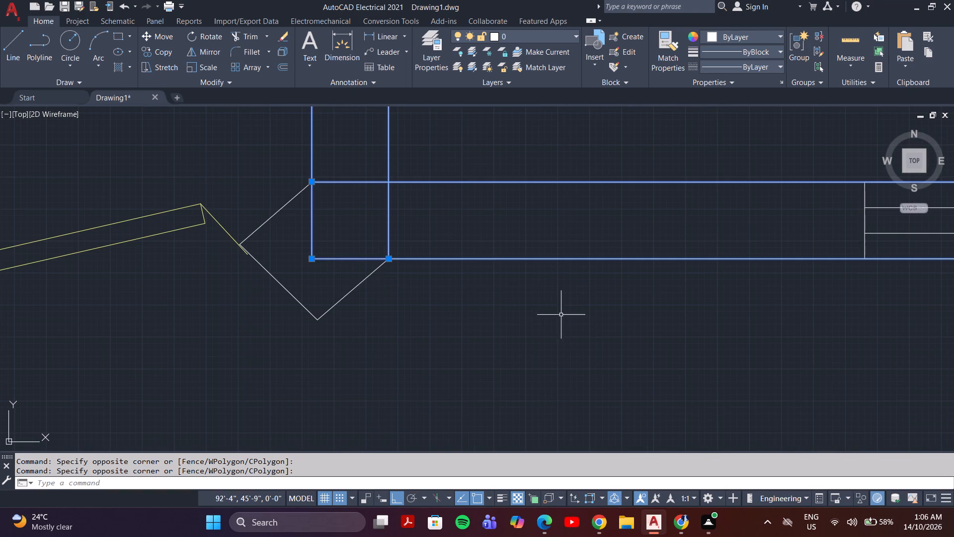
click(376, 311)
click(296, 296)
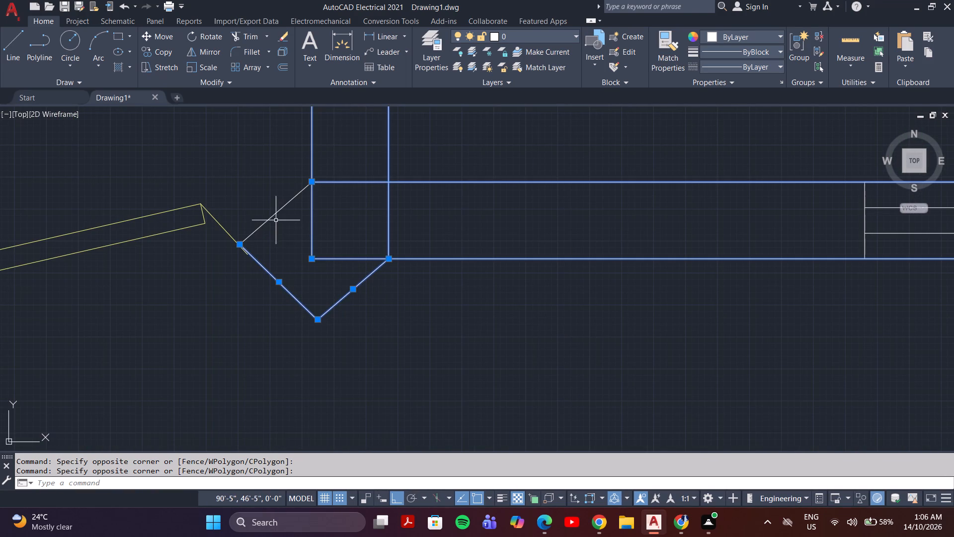
click(275, 219)
click(273, 194)
scroll(616, 239, down, 3)
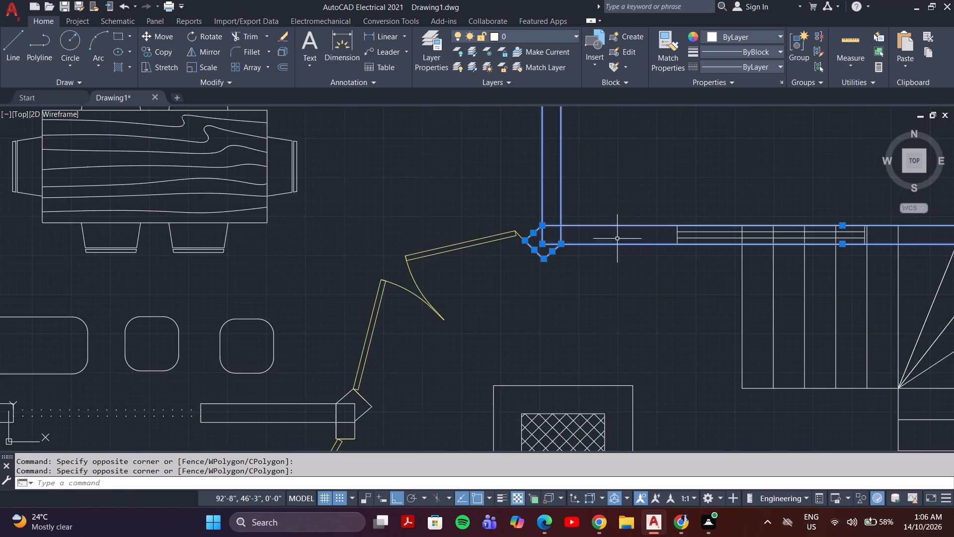
Add the wall between the staircase and garage, the wall piece between the two doors, and the bathroom's garage-side wall to the selection.
middle_drag(663, 262, 471, 301)
middle_drag(788, 285, 512, 283)
scroll(556, 260, down, 2)
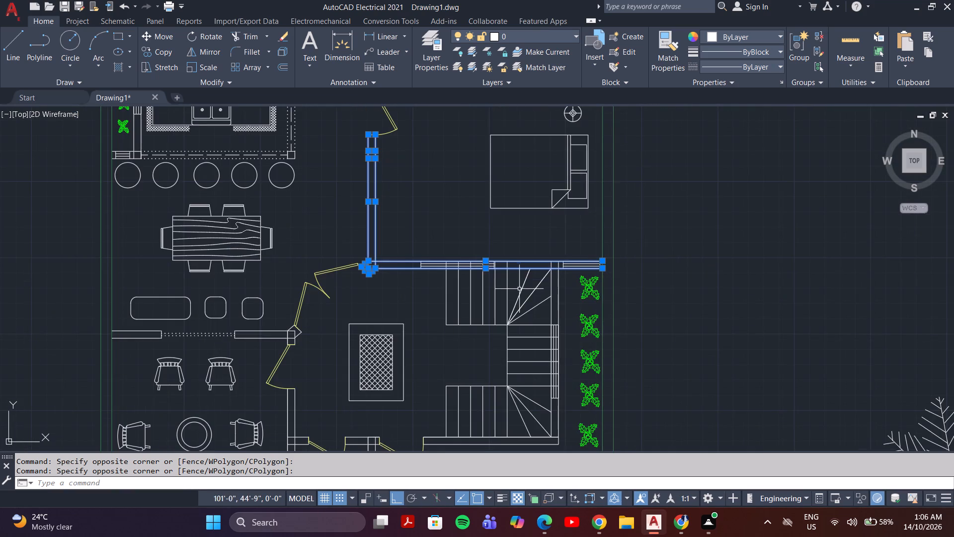
middle_drag(520, 289, 680, 185)
middle_drag(604, 258, 611, 179)
scroll(599, 249, up, 3)
drag(600, 264, 600, 270)
click(593, 317)
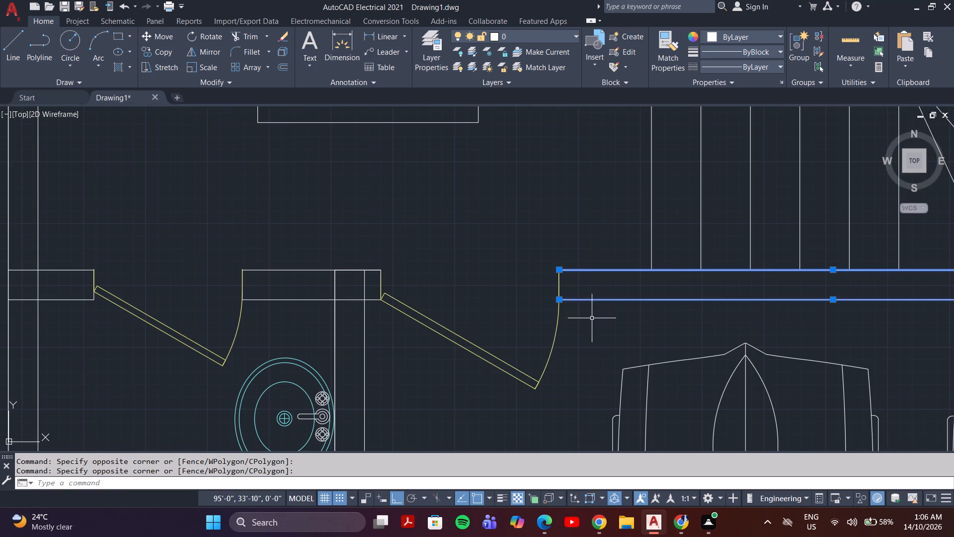
click(372, 252)
click(303, 305)
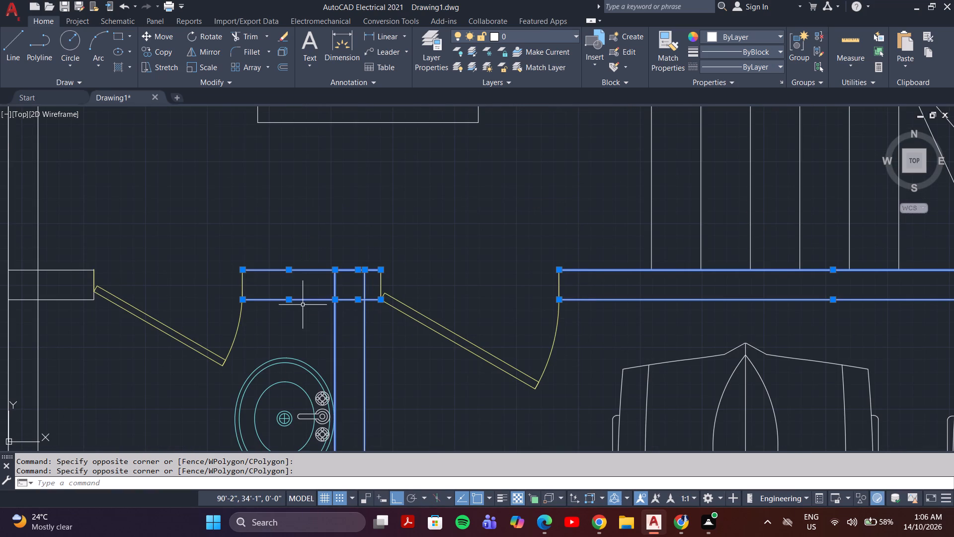
Add the wall between the sitting room and front bathroom, its stub at the bathroom door, and the front wall to the selection.
middle_drag(433, 248, 570, 157)
scroll(455, 200, down, 2)
middle_drag(363, 229, 407, 269)
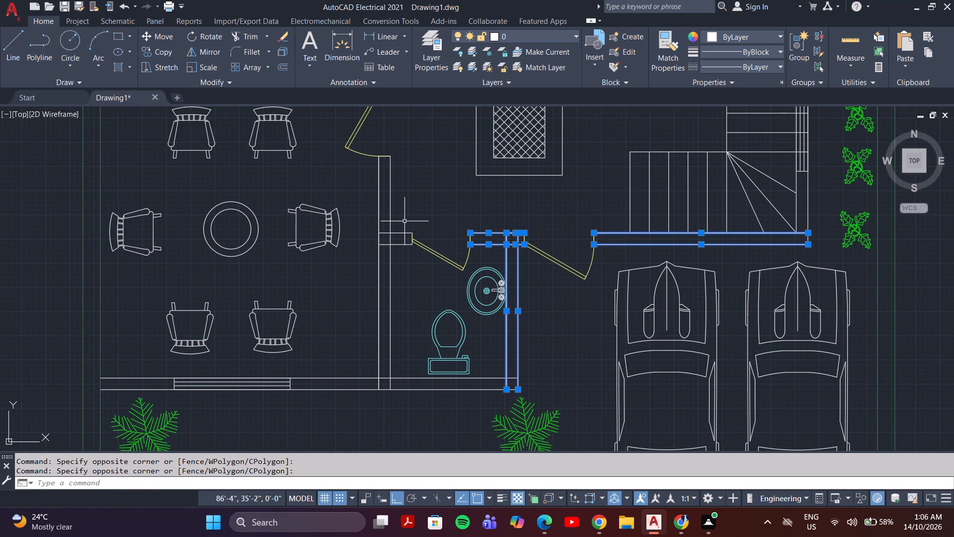
click(404, 221)
click(373, 253)
middle_drag(388, 275, 433, 226)
scroll(498, 343, up, 2)
drag(396, 288, 389, 295)
click(349, 346)
scroll(247, 297, down, 3)
middle_drag(251, 295, 383, 328)
scroll(380, 316, down, 1)
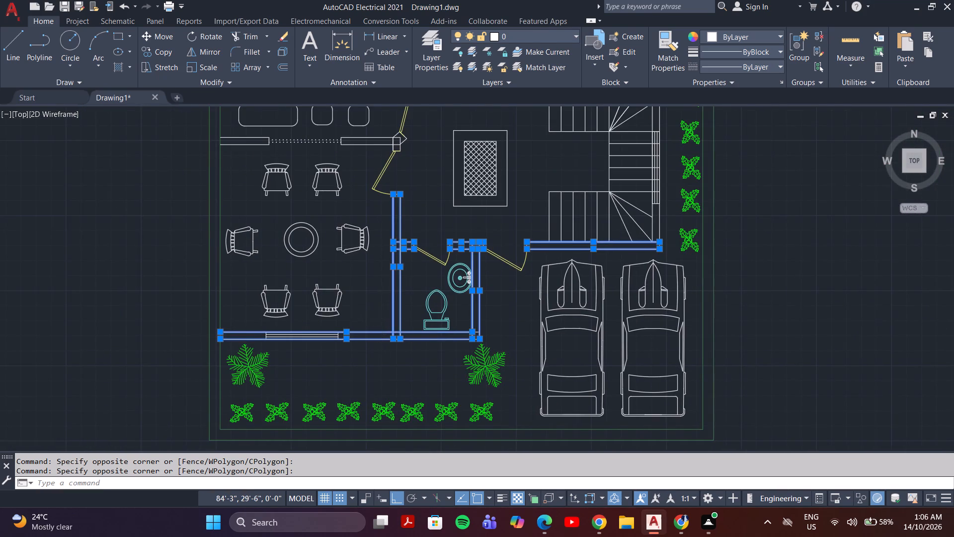
Add both wall segments of the partition between the dining area and the sitting room to the selection.
middle_drag(340, 225, 417, 315)
scroll(436, 288, up, 2)
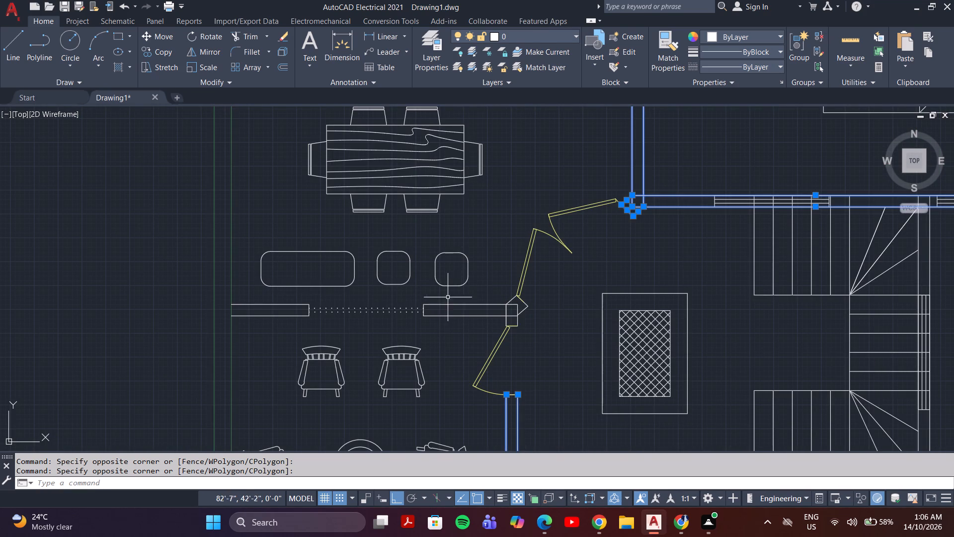
click(470, 294)
click(444, 320)
click(260, 299)
click(247, 341)
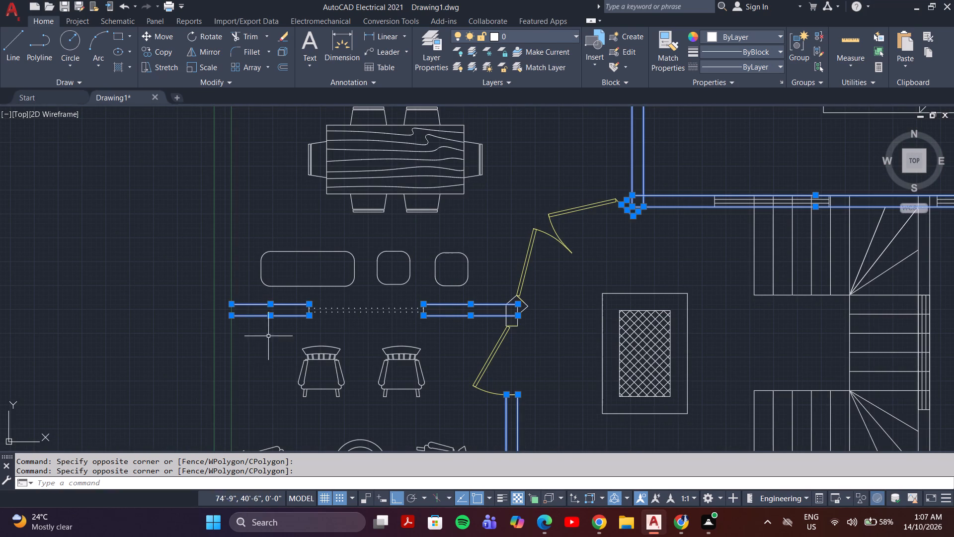
Add the kitchen's rear wall, its planter-side wall and the short end piece by the bedroom door to the selection.
scroll(278, 331, down, 2)
middle_drag(313, 269, 381, 358)
middle_drag(350, 248, 423, 320)
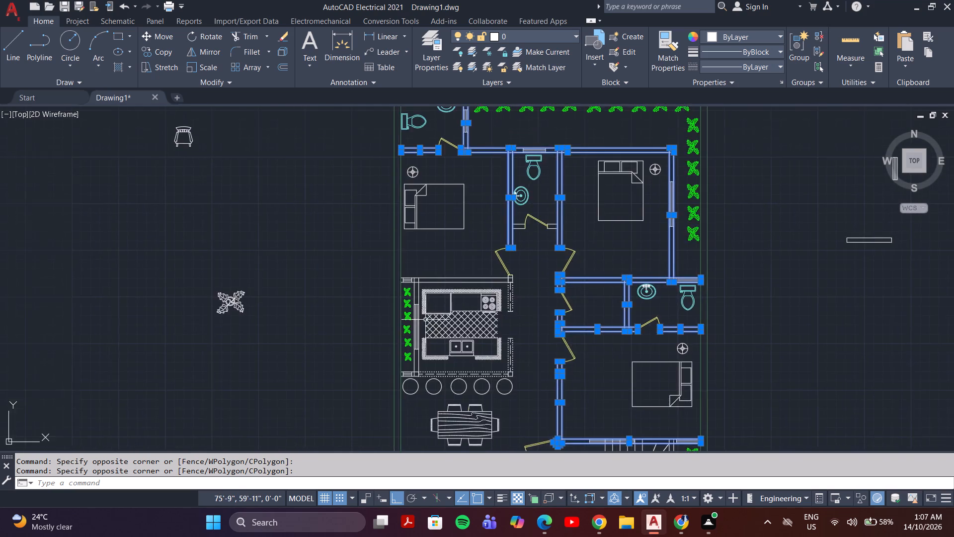
scroll(442, 287, up, 4)
click(389, 213)
click(347, 264)
click(304, 273)
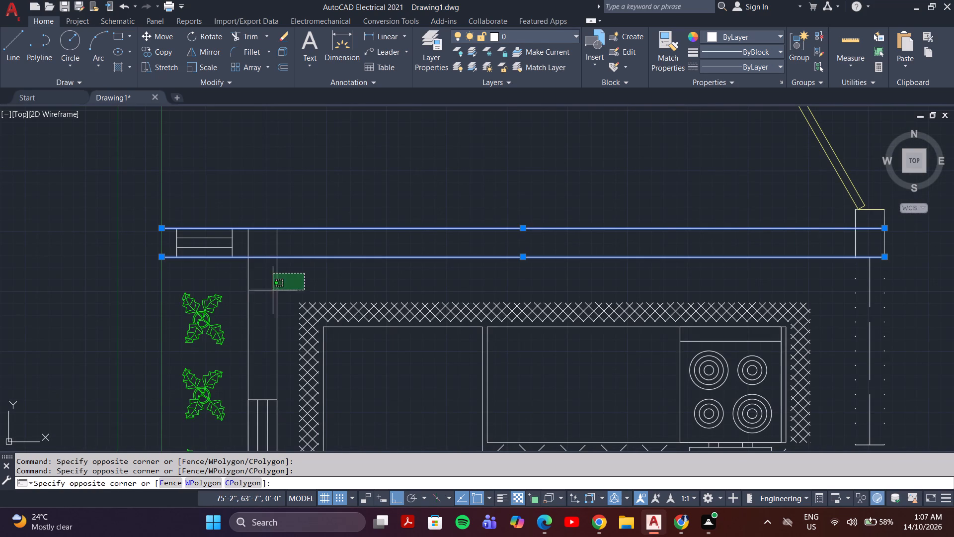
click(241, 292)
middle_drag(877, 289, 775, 280)
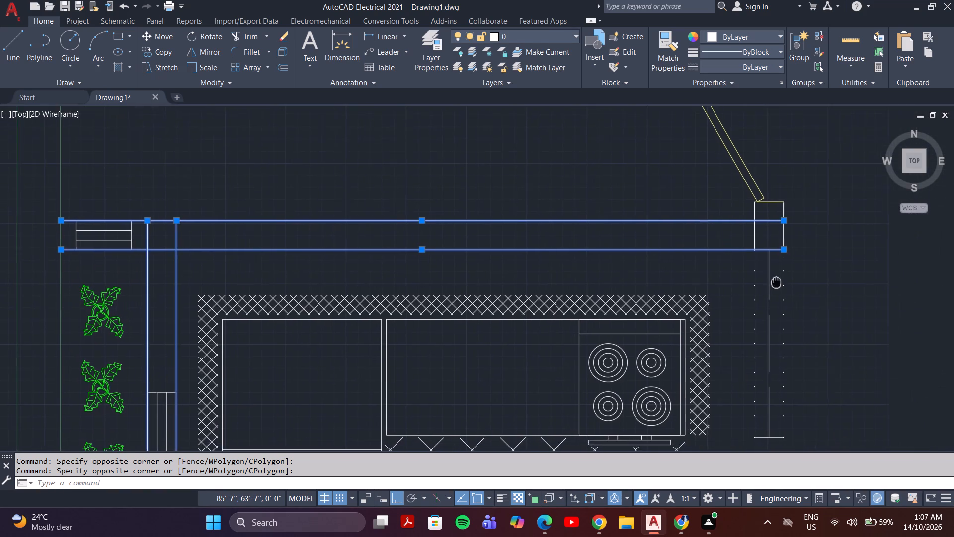
scroll(800, 234, up, 2)
click(702, 228)
click(640, 244)
Add the short windowed wall at the front end of the kitchen planter strip to the selection.
scroll(641, 245, down, 3)
middle_drag(646, 273, 888, 189)
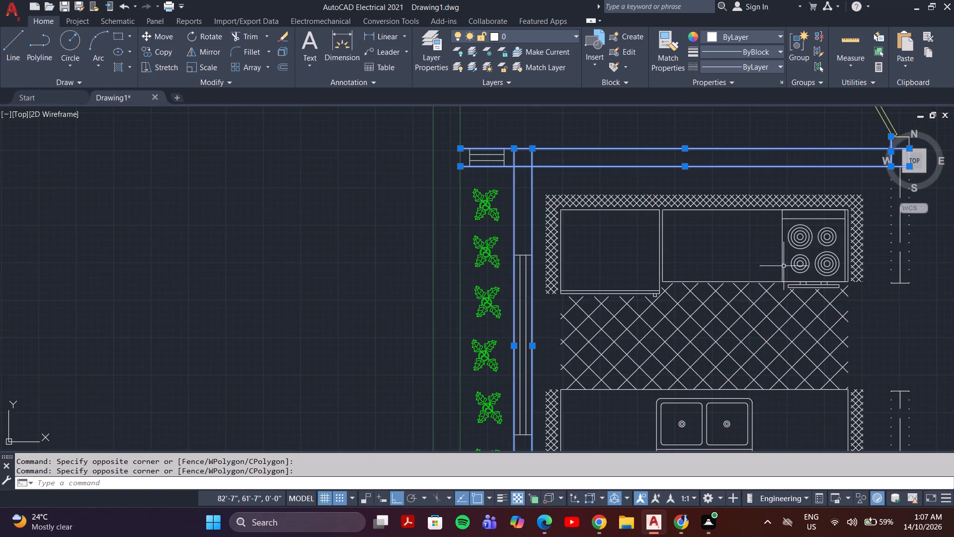
middle_drag(760, 286, 726, 178)
scroll(653, 226, down, 2)
scroll(602, 315, up, 4)
scroll(502, 277, up, 2)
middle_click(502, 277)
middle_drag(500, 274, 624, 295)
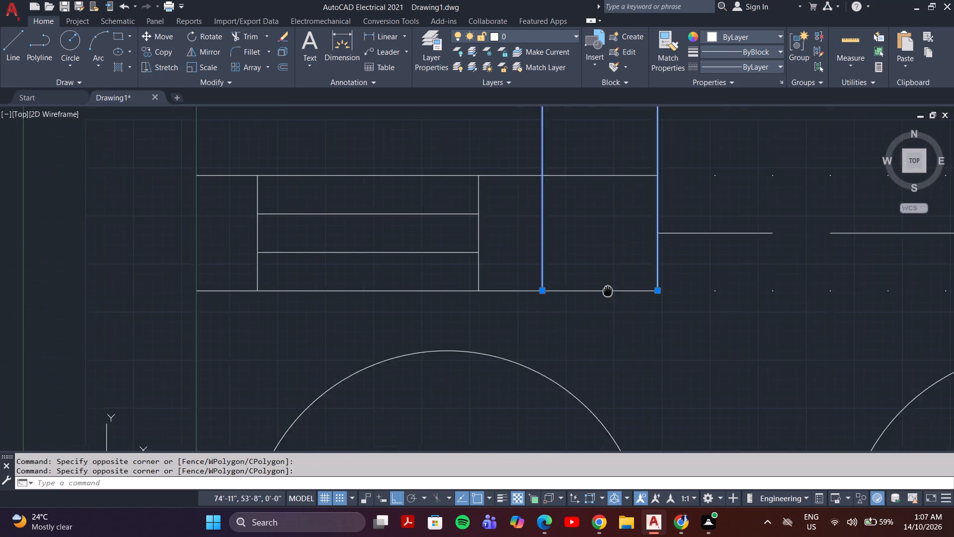
middle_drag(624, 295, 626, 295)
click(554, 173)
click(532, 322)
scroll(602, 283, down, 2)
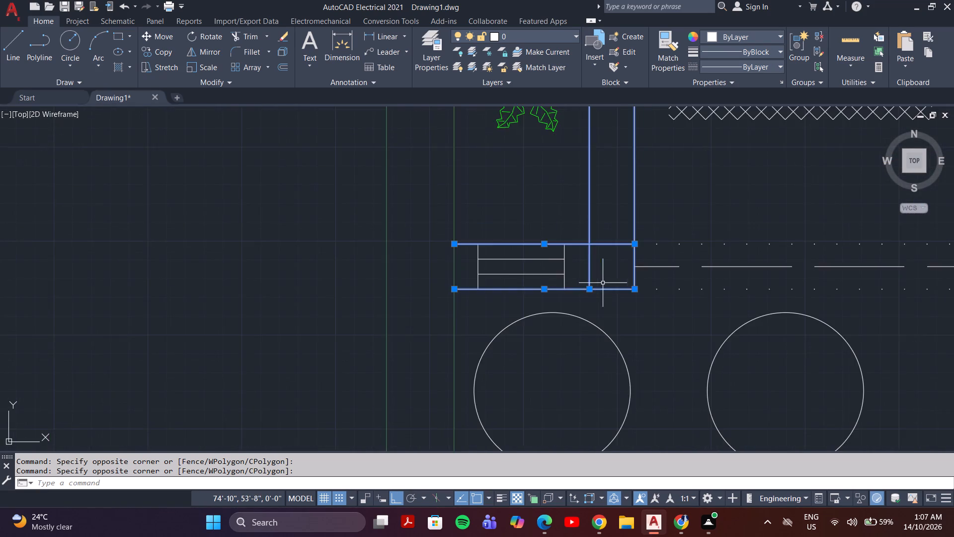
Assign all the selected house walls to the inner wall layer.
scroll(590, 257, down, 2)
middle_drag(589, 218, 597, 388)
scroll(597, 388, down, 1)
scroll(646, 251, down, 2)
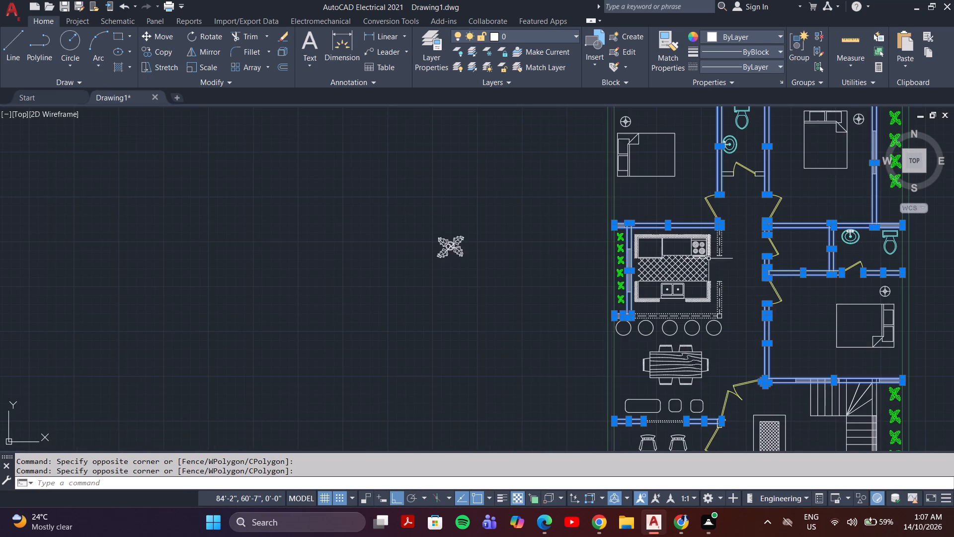
scroll(738, 270, down, 1)
middle_drag(749, 314, 659, 248)
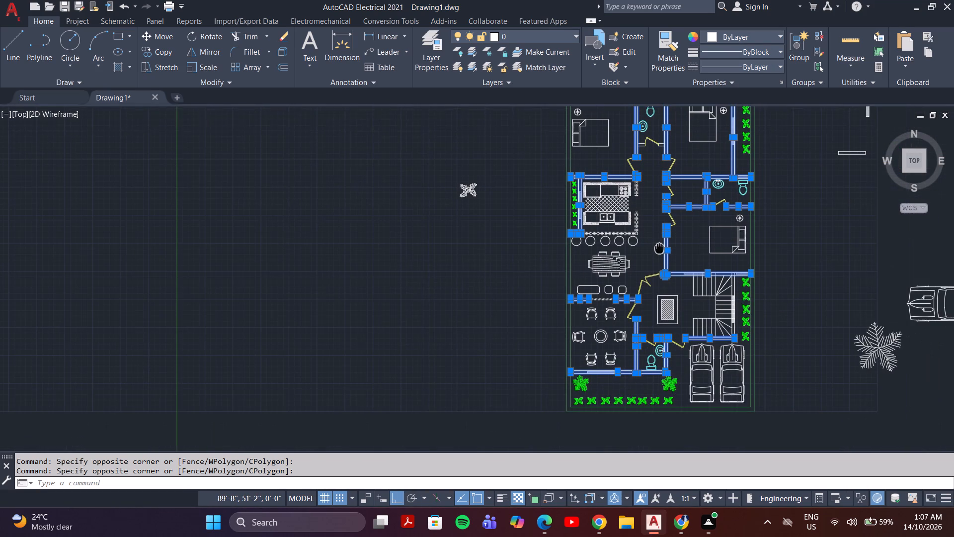
middle_drag(659, 248, 598, 313)
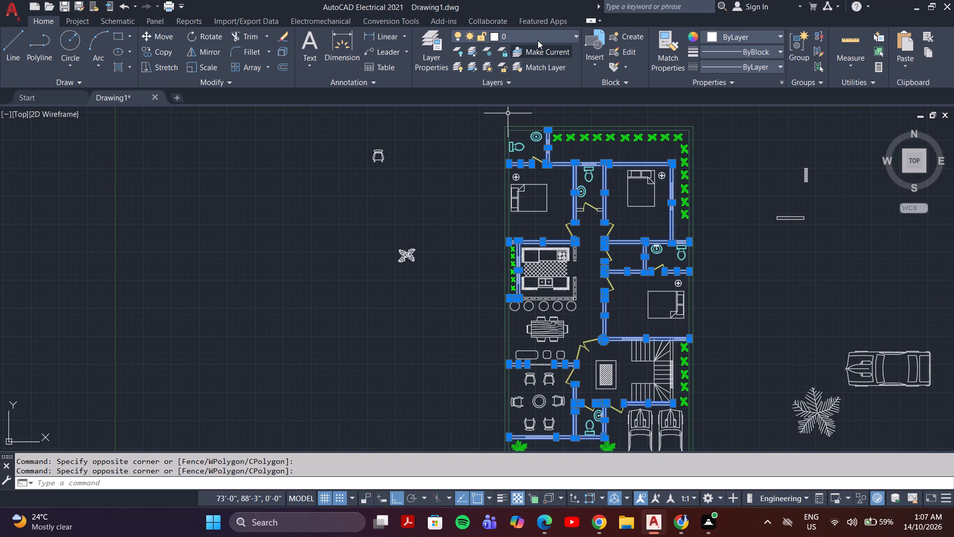
click(541, 38)
click(517, 113)
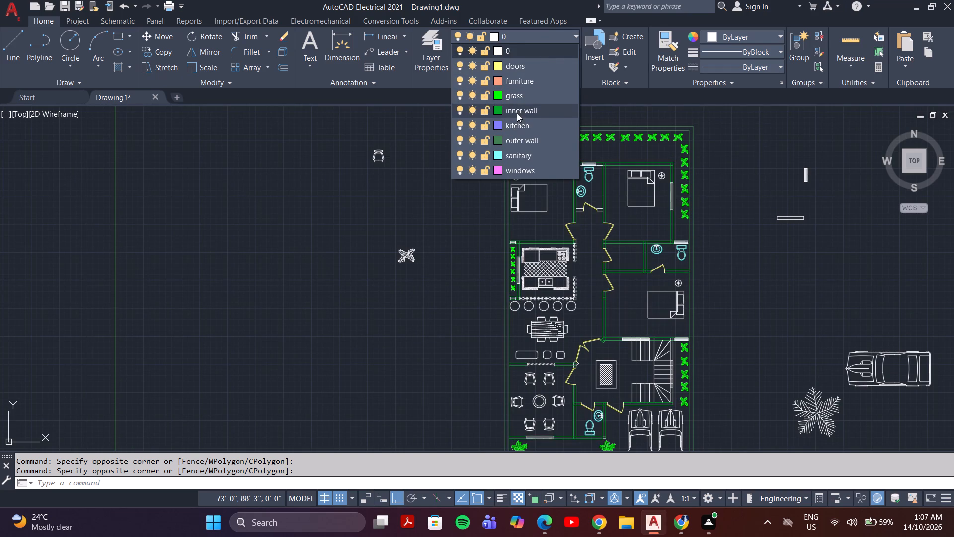
key(Escape)
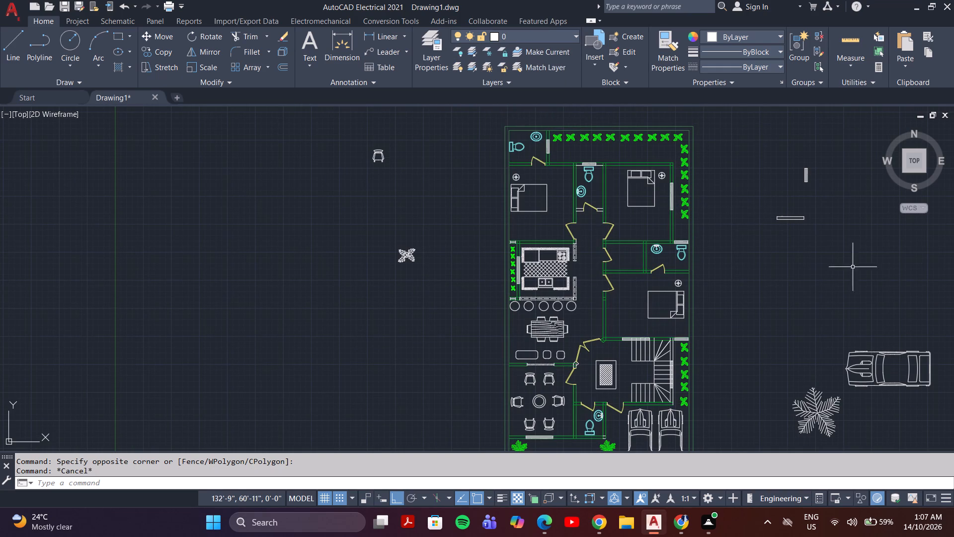
Assign the kitchen counter and appliance block to the kitchen layer.
click(548, 277)
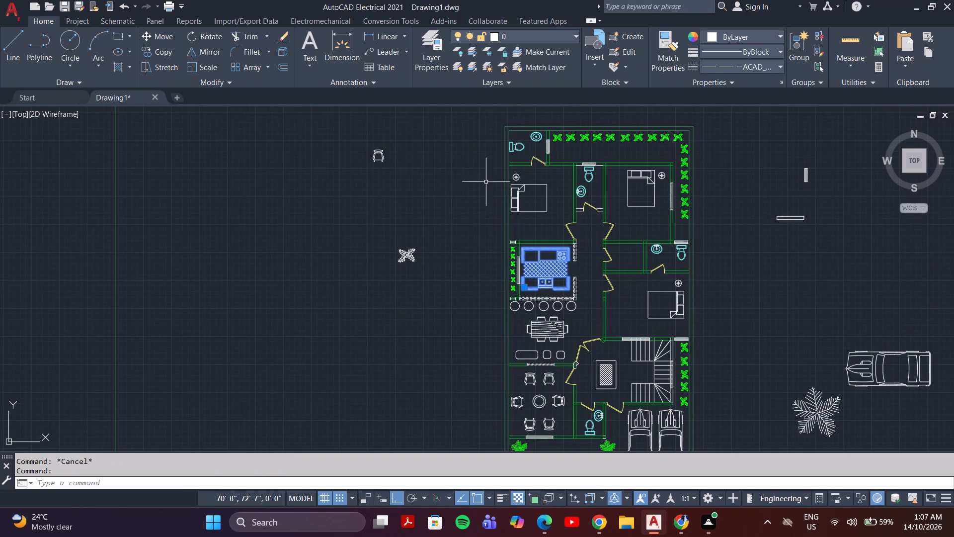
click(563, 34)
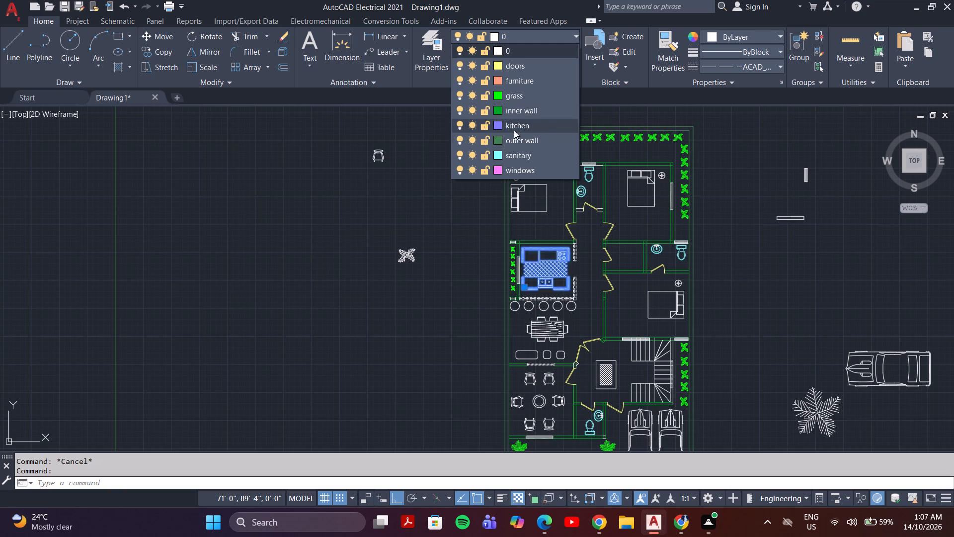
click(514, 128)
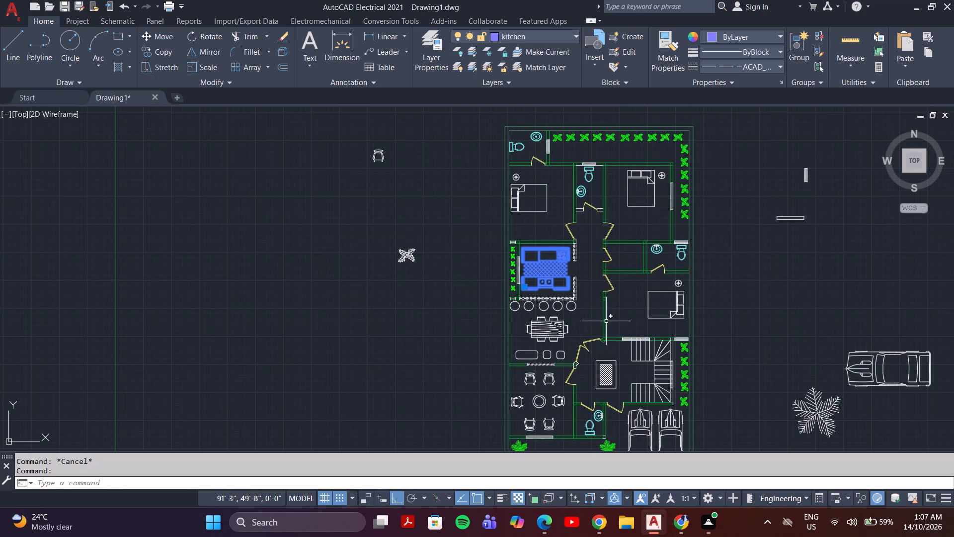
key(Escape)
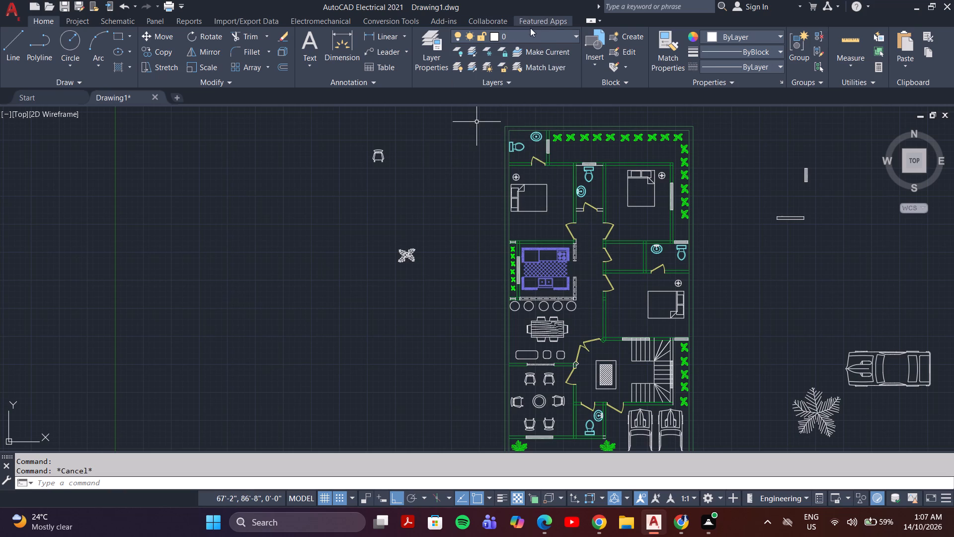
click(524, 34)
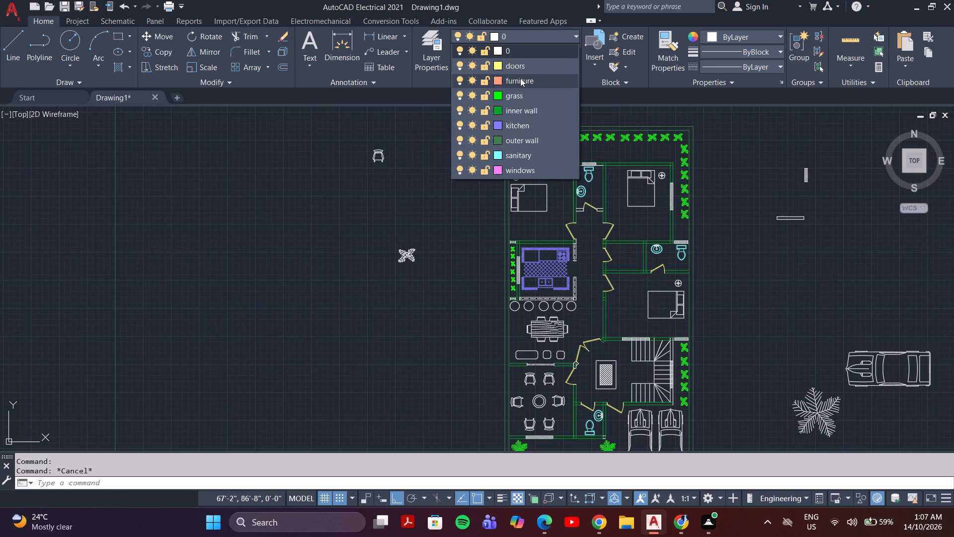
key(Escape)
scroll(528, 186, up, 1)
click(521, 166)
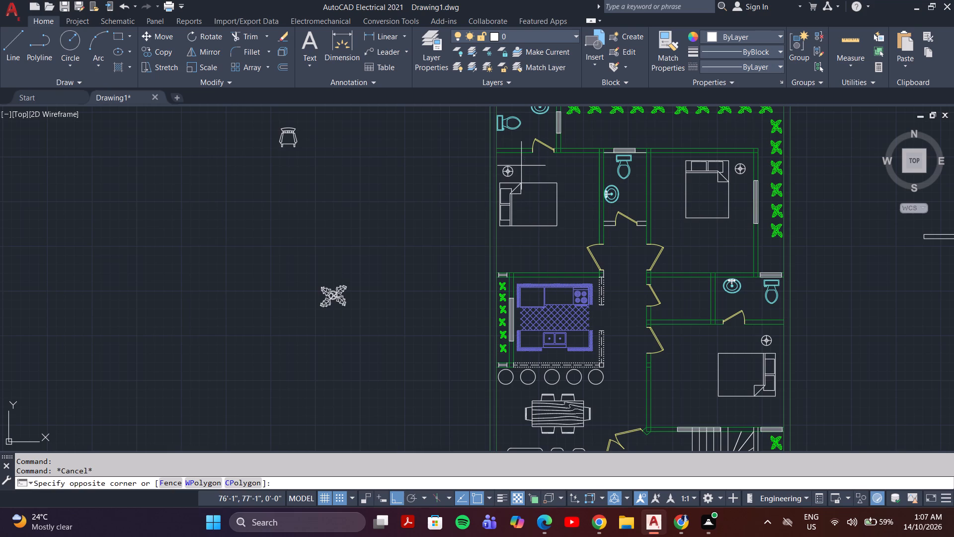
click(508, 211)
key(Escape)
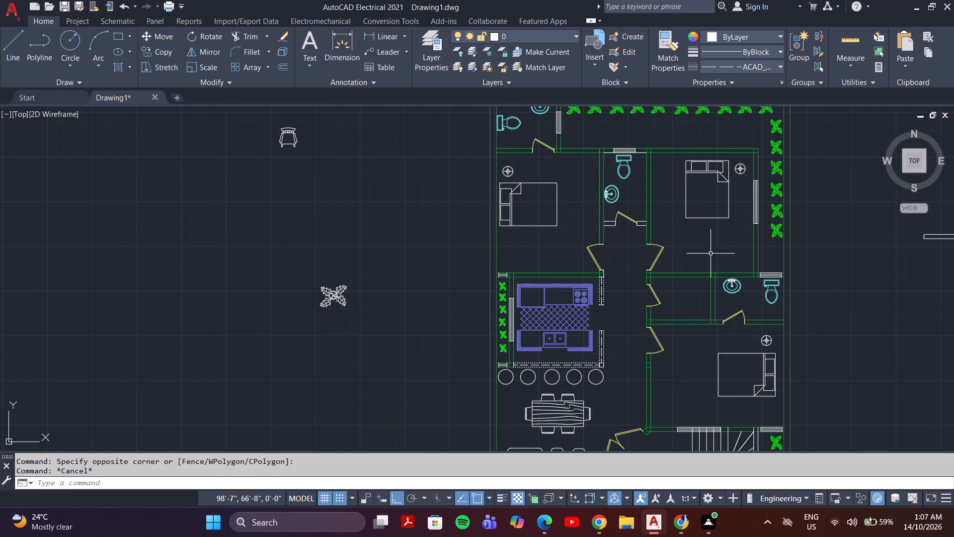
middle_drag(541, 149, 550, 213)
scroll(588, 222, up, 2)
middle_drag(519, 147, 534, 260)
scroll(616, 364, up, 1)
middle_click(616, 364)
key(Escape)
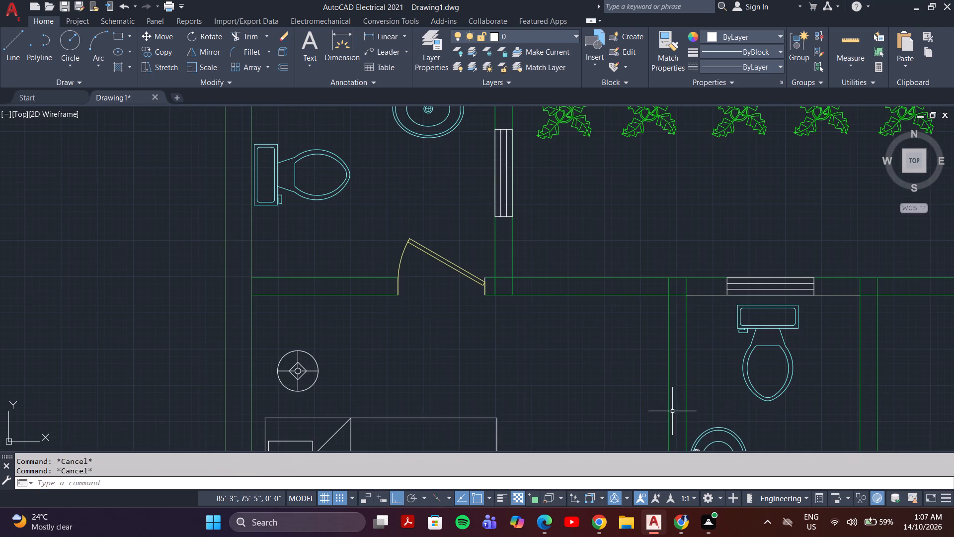
Copy the tap set from the middle bathroom's basin onto the basin in the corner bathroom beside the rear planter.
middle_drag(688, 408, 695, 316)
click(704, 373)
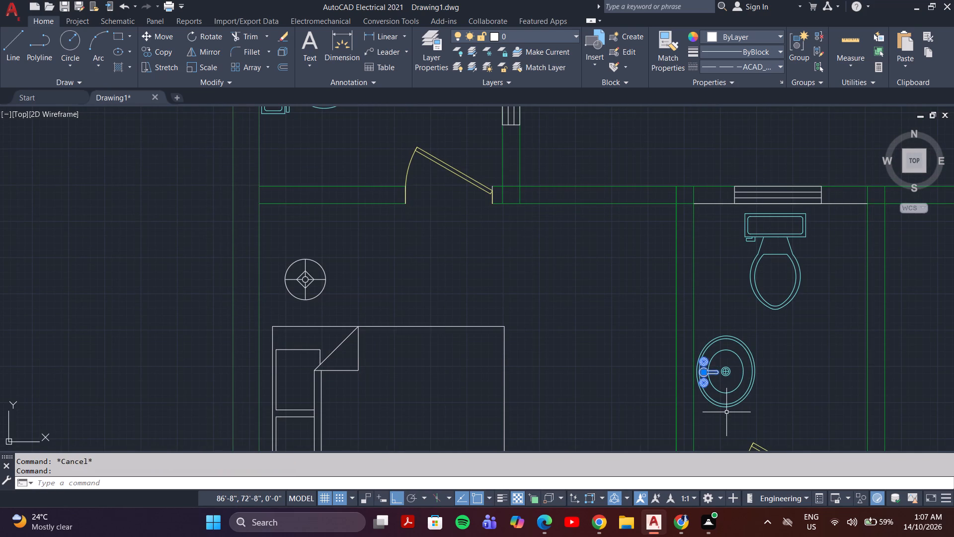
key(c)
key(o)
key(Return)
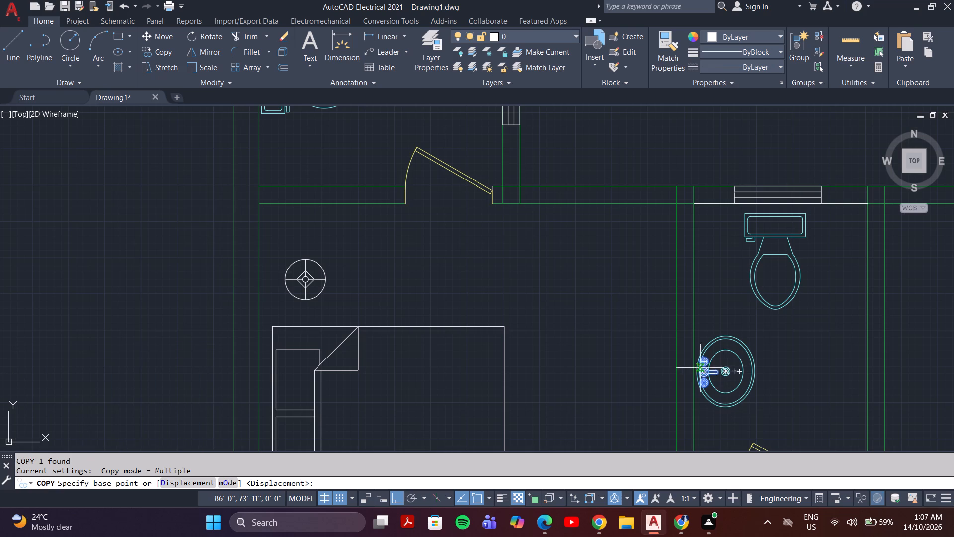
click(706, 371)
middle_drag(568, 315, 592, 447)
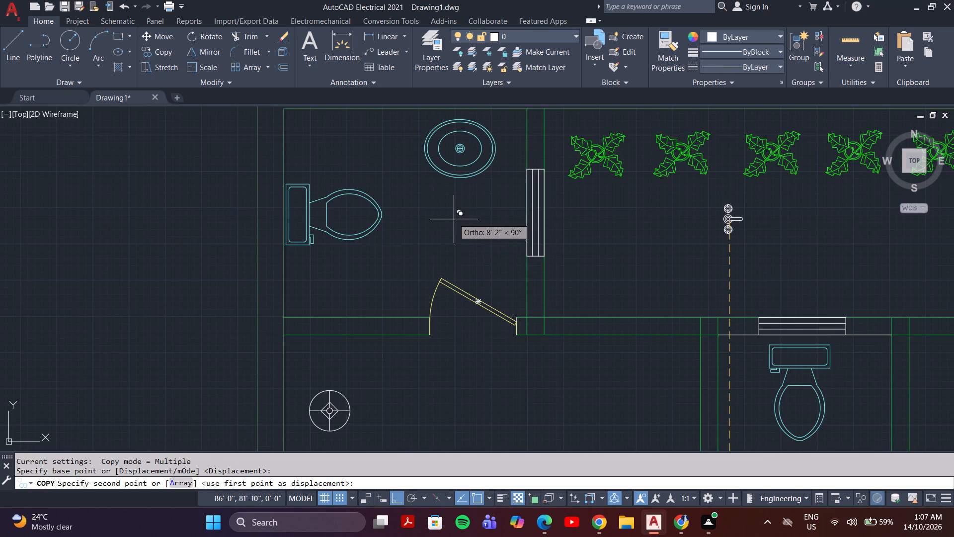
key(F8)
middle_drag(471, 180, 475, 334)
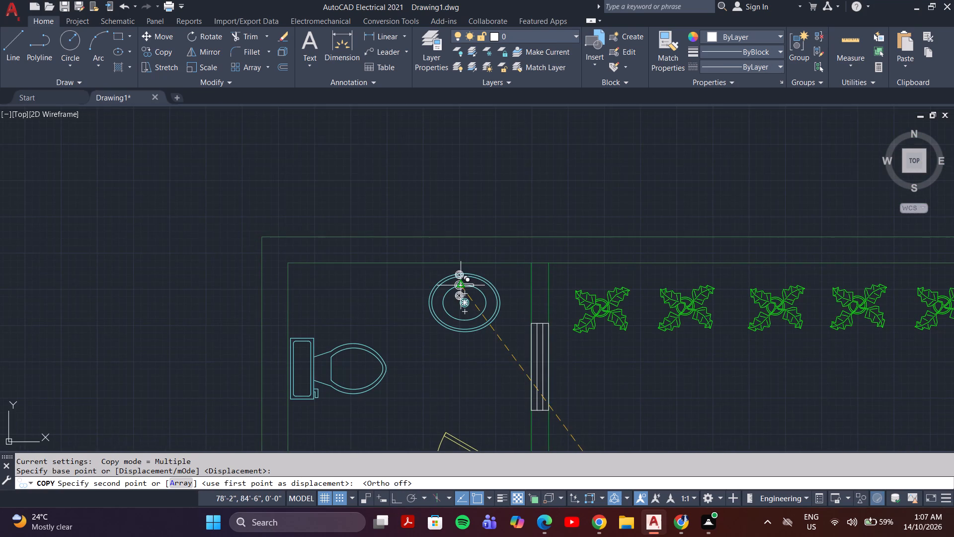
scroll(462, 282, up, 3)
click(469, 278)
key(Escape)
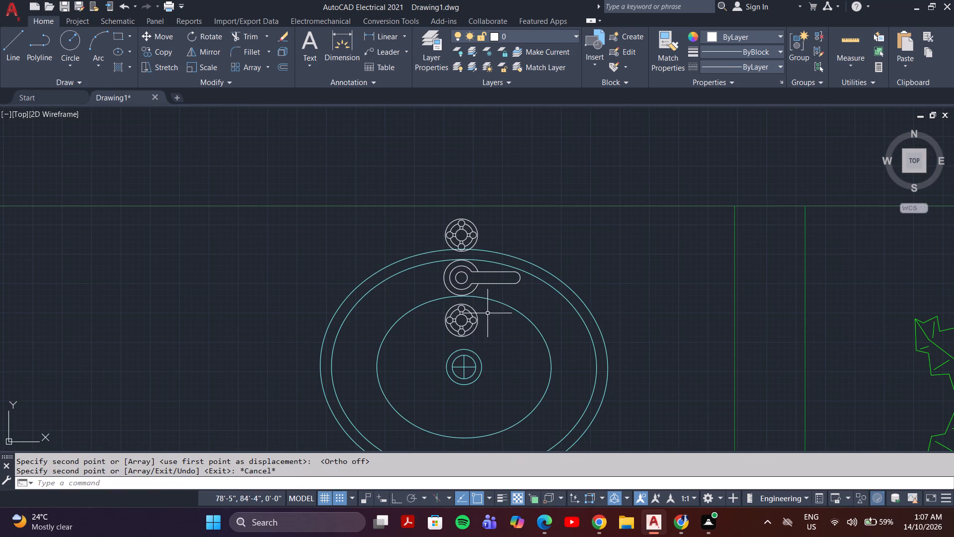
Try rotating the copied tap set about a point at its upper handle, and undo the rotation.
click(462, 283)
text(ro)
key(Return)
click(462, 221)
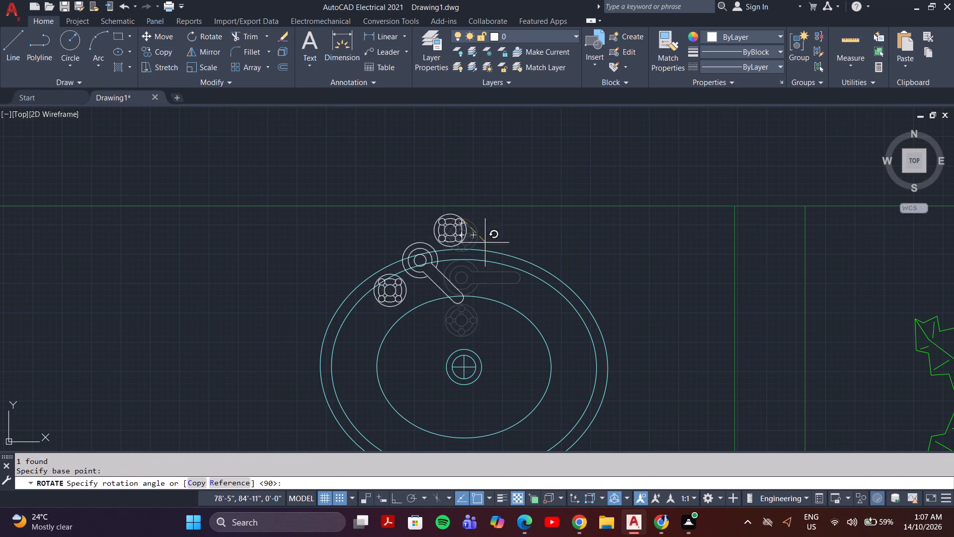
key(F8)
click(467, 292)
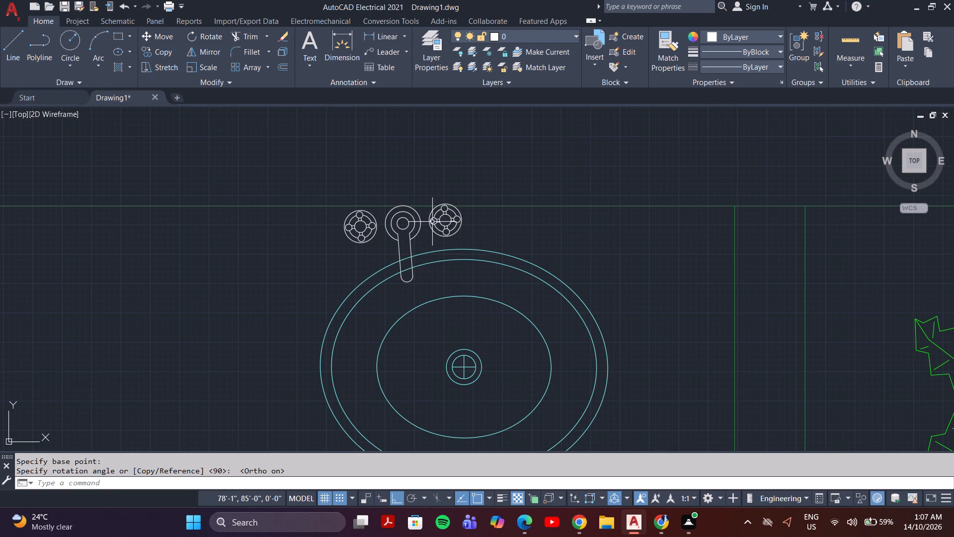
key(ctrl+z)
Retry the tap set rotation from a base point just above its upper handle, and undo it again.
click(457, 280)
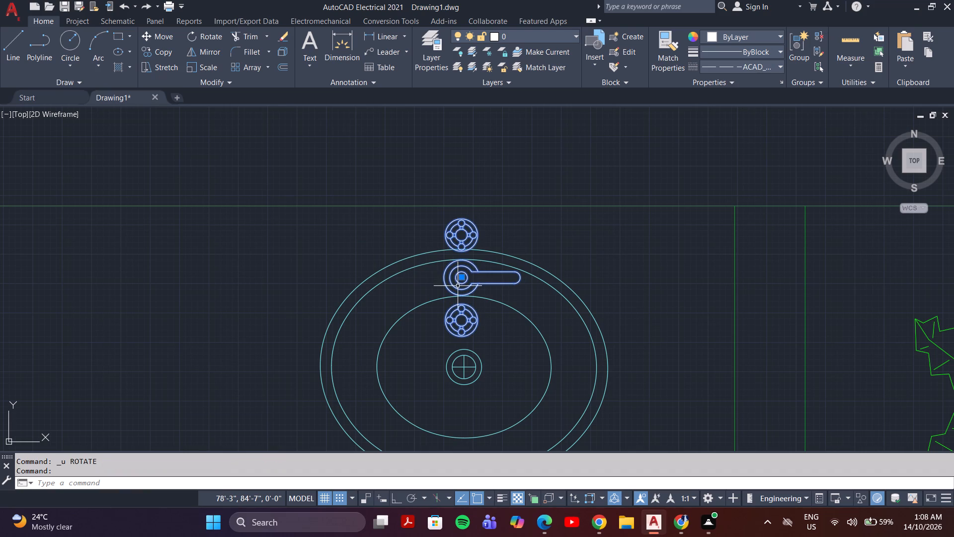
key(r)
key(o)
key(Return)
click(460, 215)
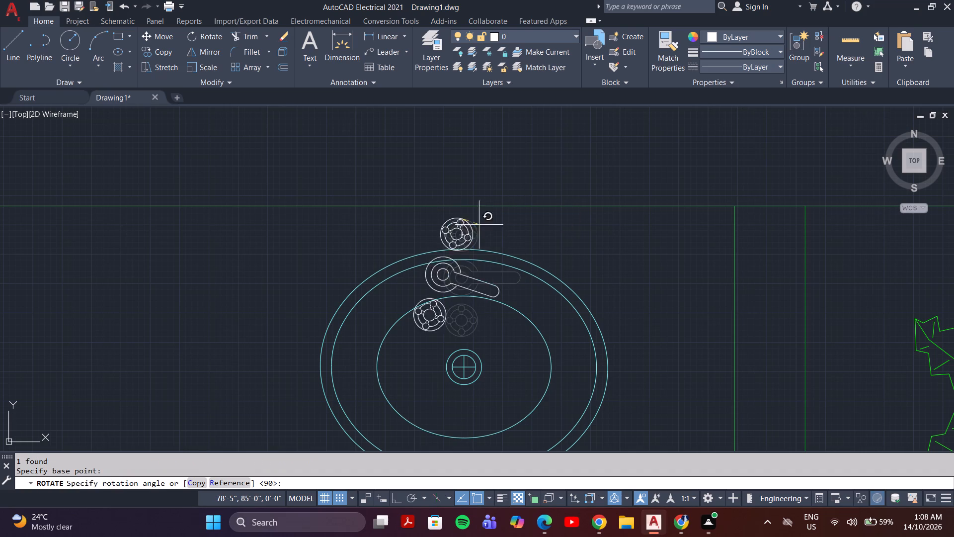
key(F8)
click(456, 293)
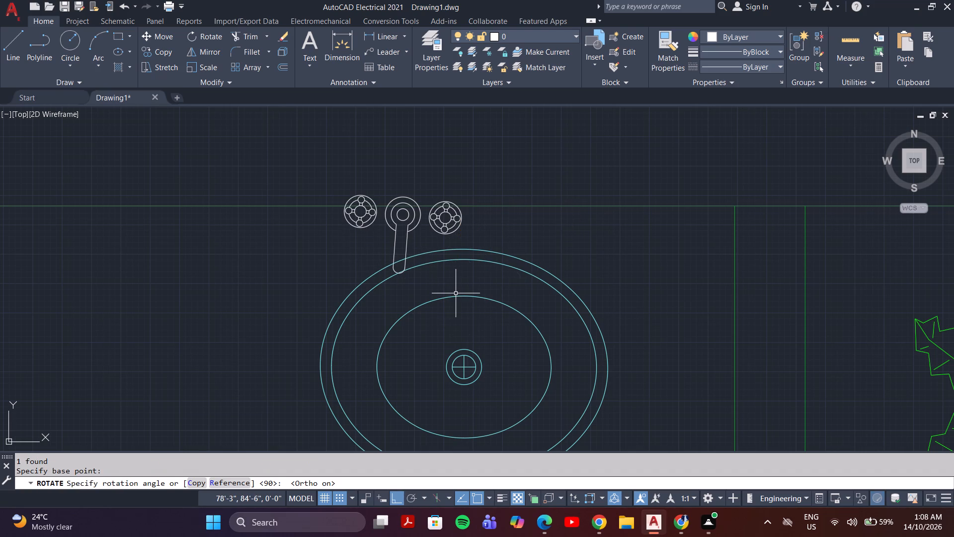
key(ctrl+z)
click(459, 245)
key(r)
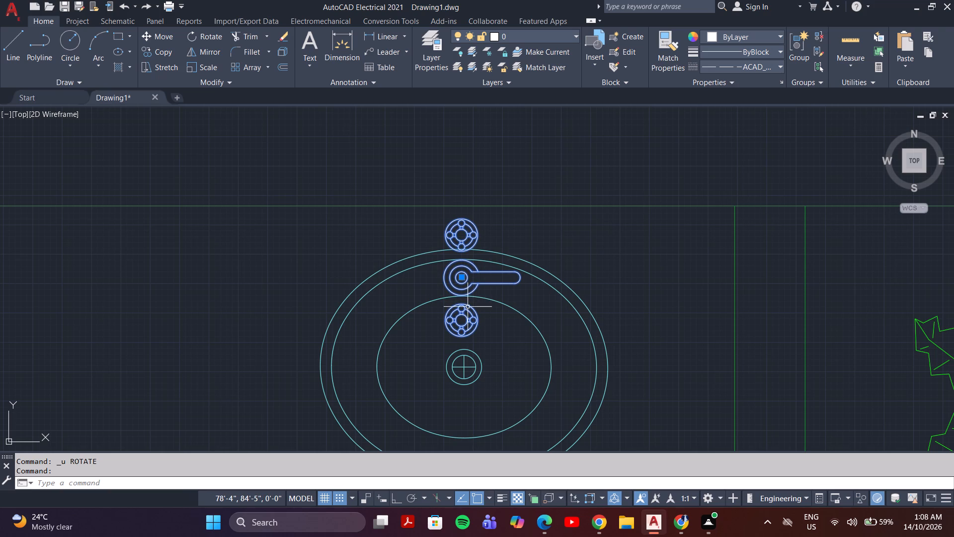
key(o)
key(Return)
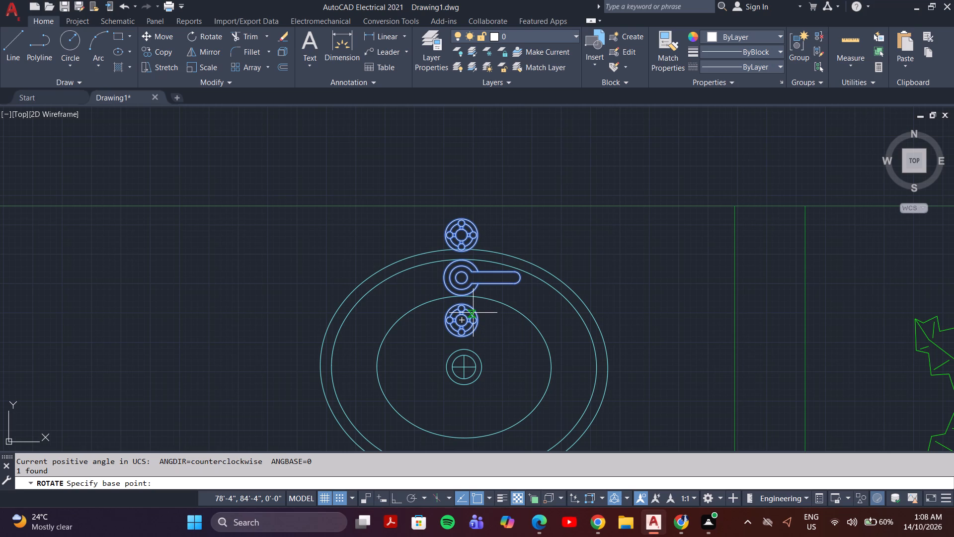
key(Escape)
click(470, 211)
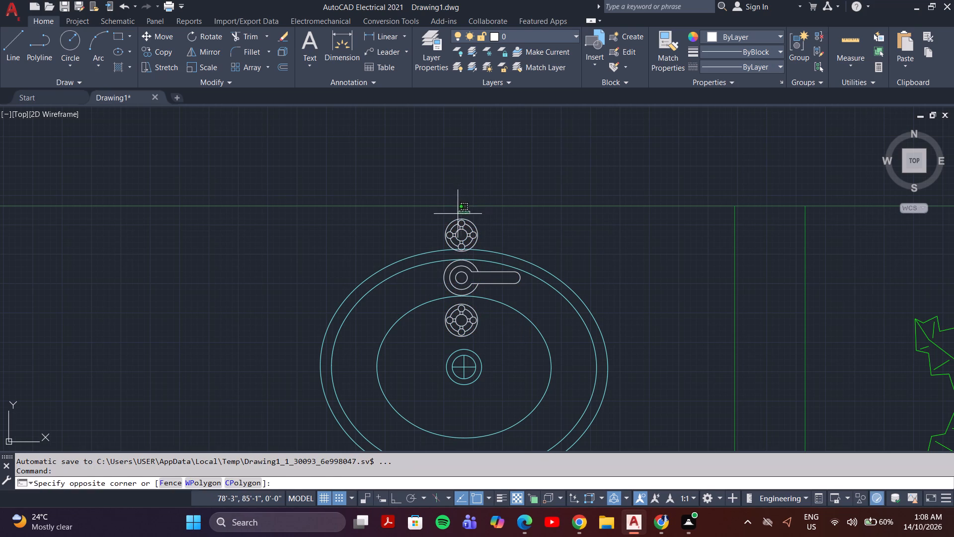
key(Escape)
Rotate the copied tap set to 270° about the top of its upper handle so the spout points toward the basin.
click(471, 217)
click(452, 225)
key(r)
key(o)
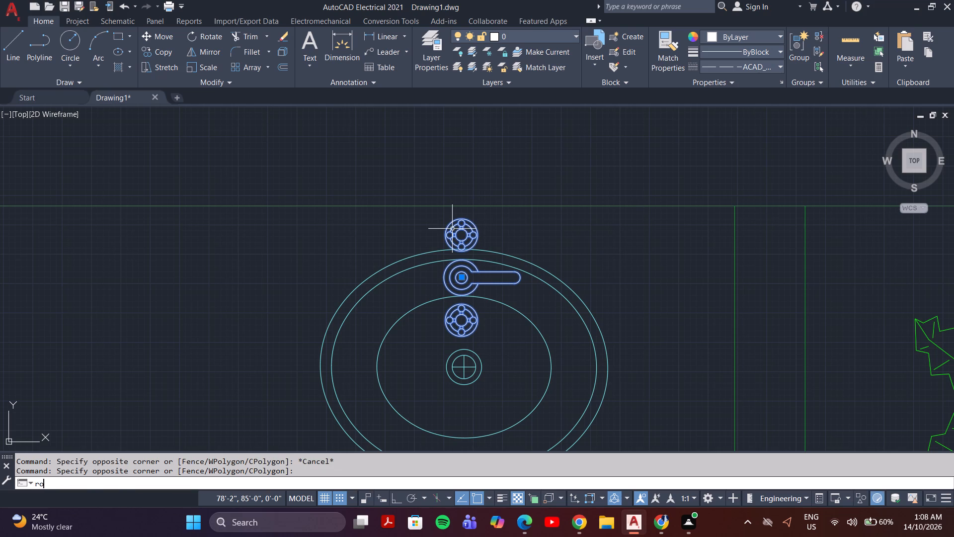
key(Return)
scroll(459, 224, up, 3)
click(458, 201)
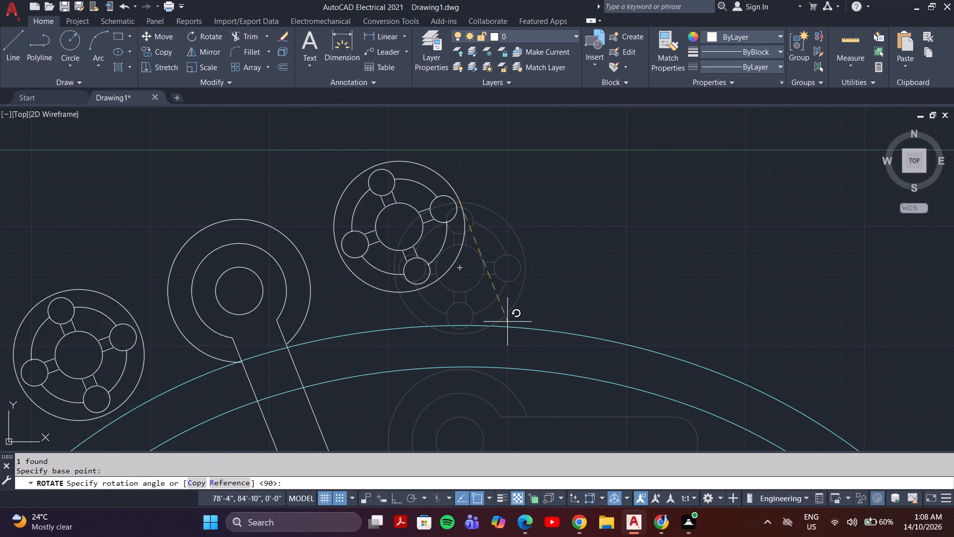
key(F8)
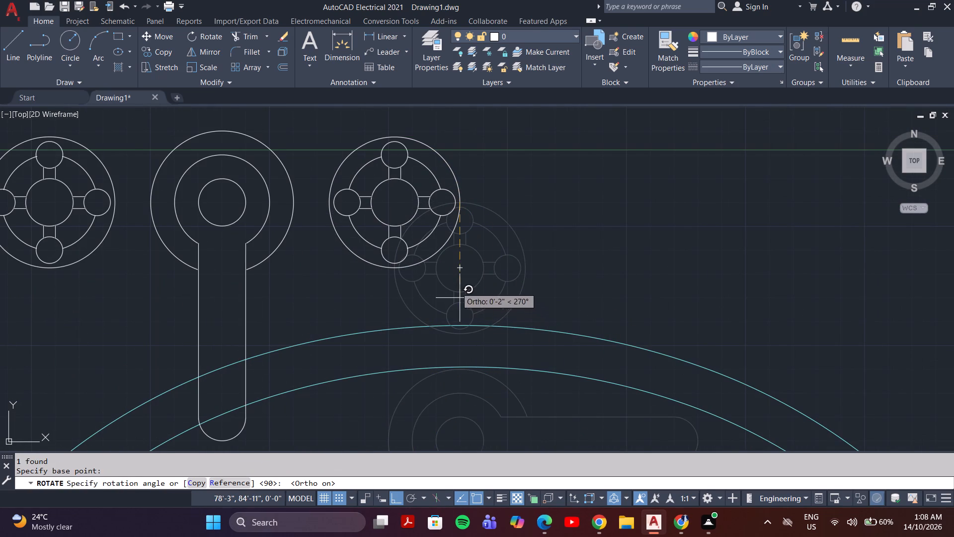
click(456, 287)
Move the rotated tap set freely, without snapping, onto the corner bathroom basin, centred just inside its rear rim.
click(472, 224)
click(332, 241)
key(m)
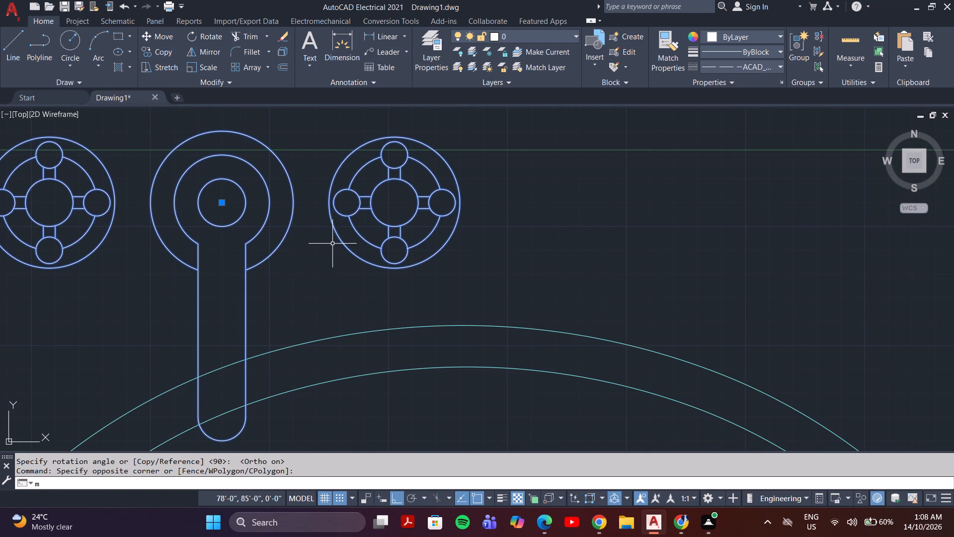
key(Return)
click(215, 194)
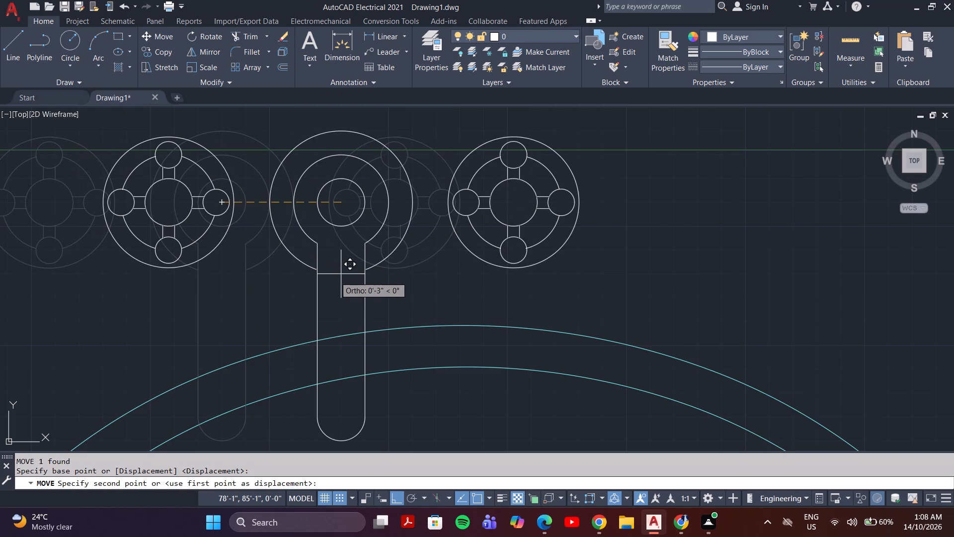
key(F8)
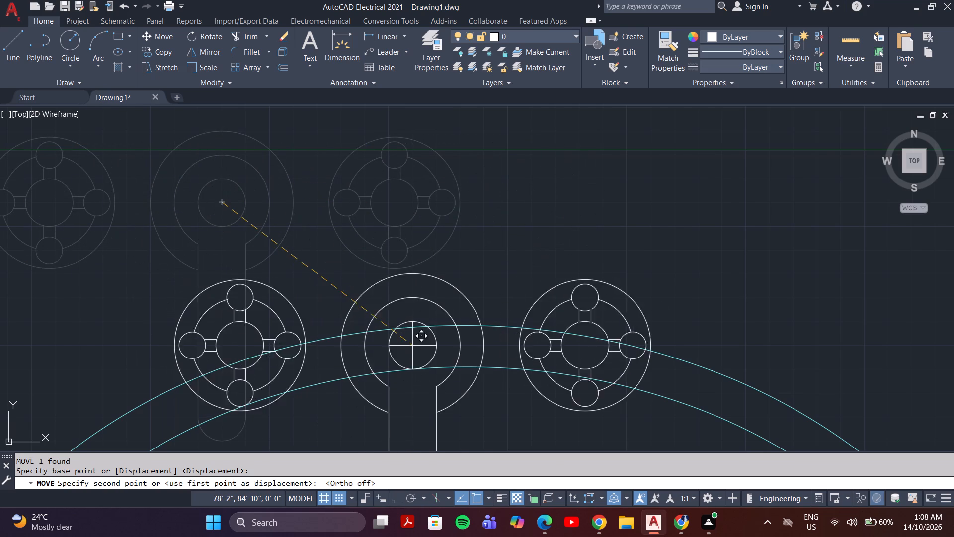
key(F8)
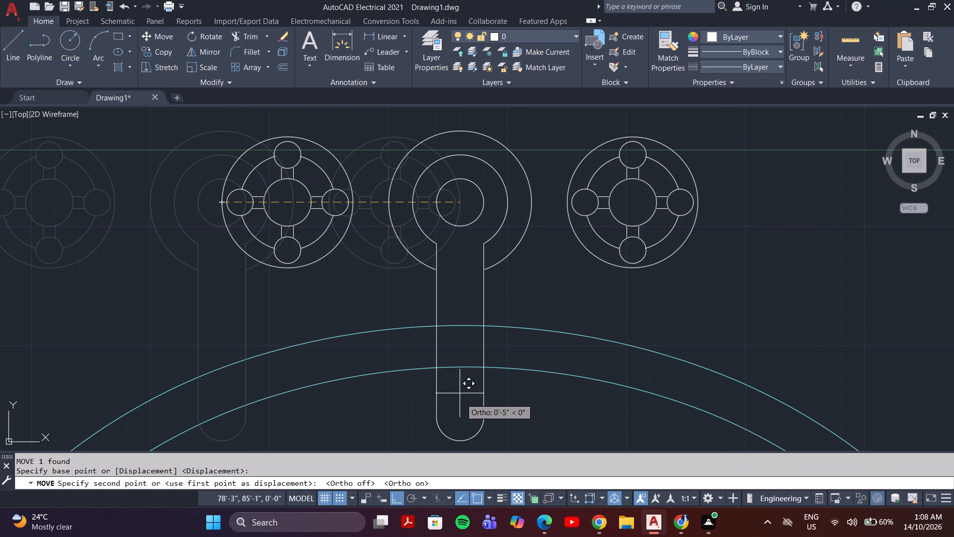
key(F8)
key(F9)
middle_drag(470, 391, 472, 271)
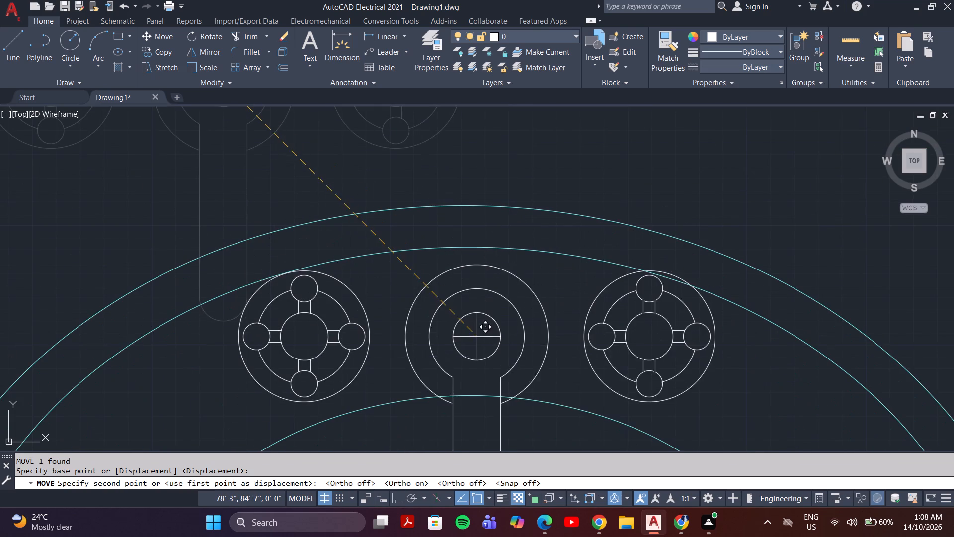
click(482, 321)
Assign the white tap sets on the corner, middle and third bedroom's bathroom basins to the sanitary layer.
scroll(484, 321, down, 4)
click(487, 322)
scroll(535, 331, down, 4)
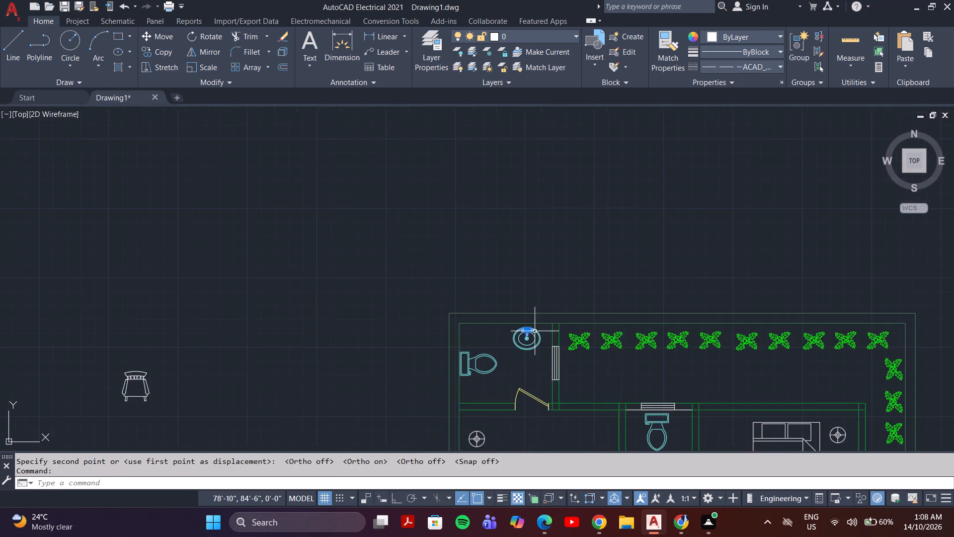
middle_drag(550, 362, 462, 201)
scroll(542, 275, up, 3)
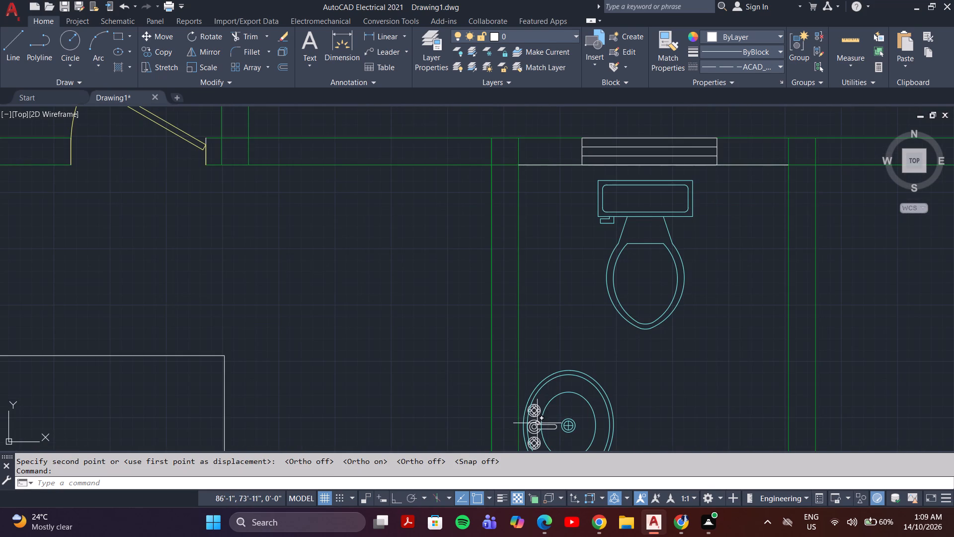
click(537, 423)
scroll(537, 360, down, 3)
middle_drag(573, 375, 490, 190)
scroll(649, 330, up, 3)
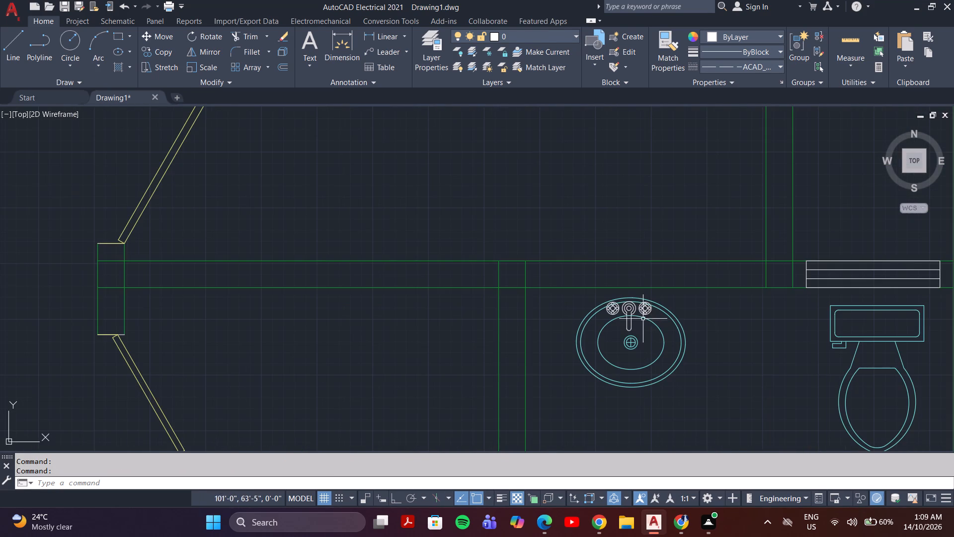
click(635, 310)
click(558, 32)
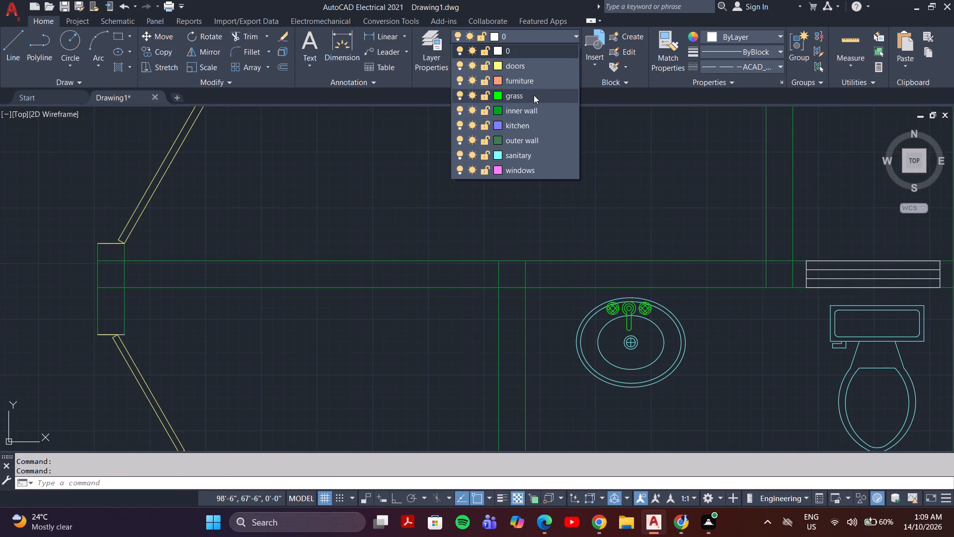
click(507, 154)
scroll(549, 167, down, 2)
key(Escape)
Select the bed and round bedside table in each of the two rear bedrooms.
scroll(549, 195, down, 2)
middle_drag(541, 225, 528, 317)
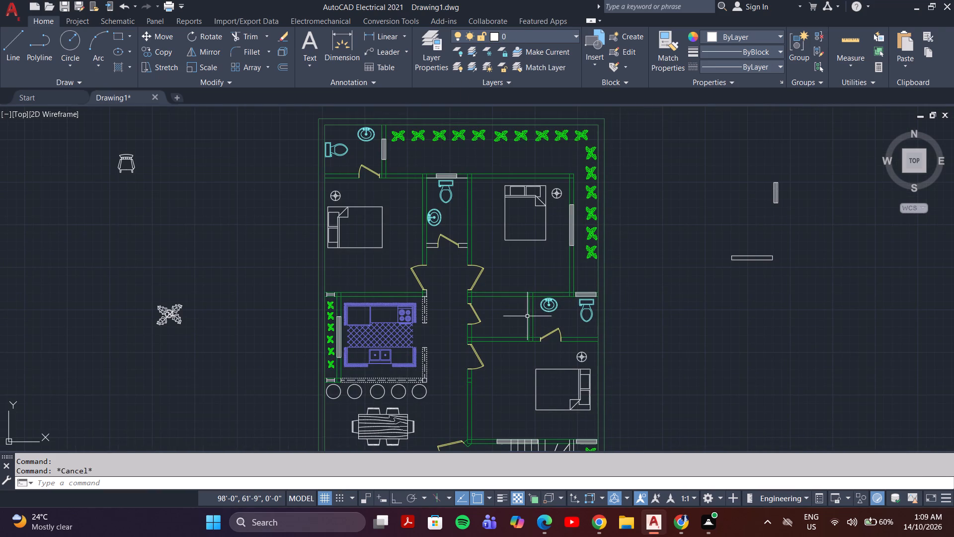
middle_drag(416, 232, 434, 245)
middle_drag(382, 250, 445, 272)
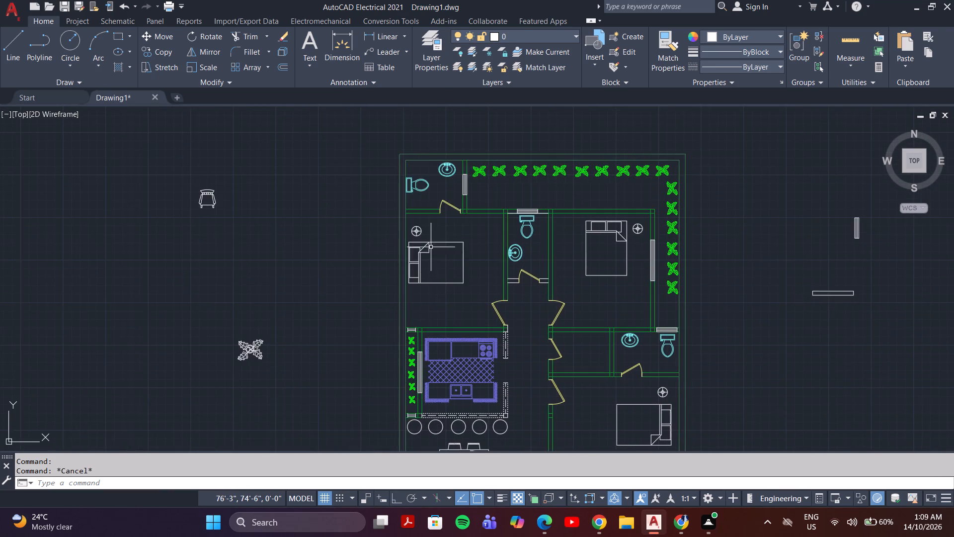
scroll(431, 247, up, 3)
click(397, 166)
click(348, 390)
middle_drag(534, 339, 334, 145)
scroll(353, 151, down, 3)
middle_drag(507, 187, 471, 353)
scroll(480, 295, up, 3)
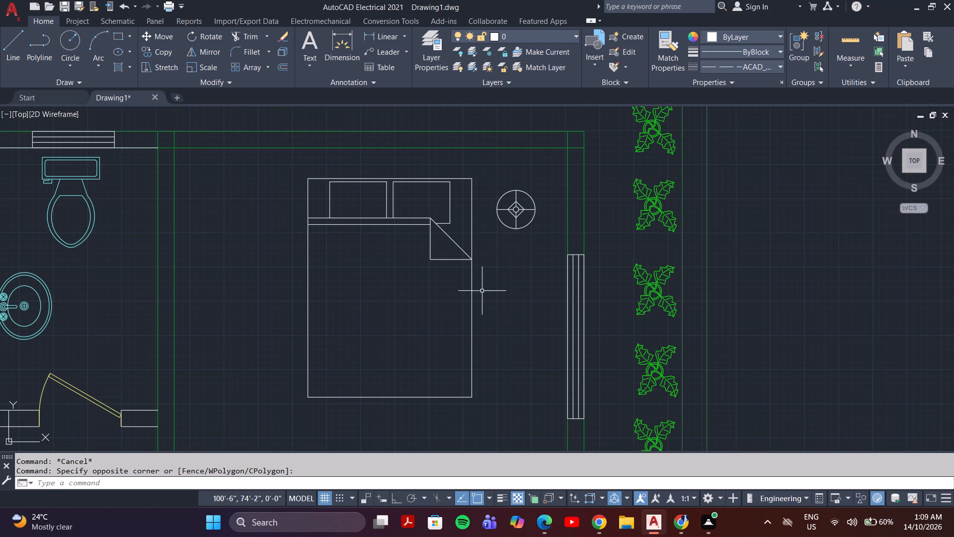
click(530, 227)
click(276, 207)
scroll(286, 256, down, 3)
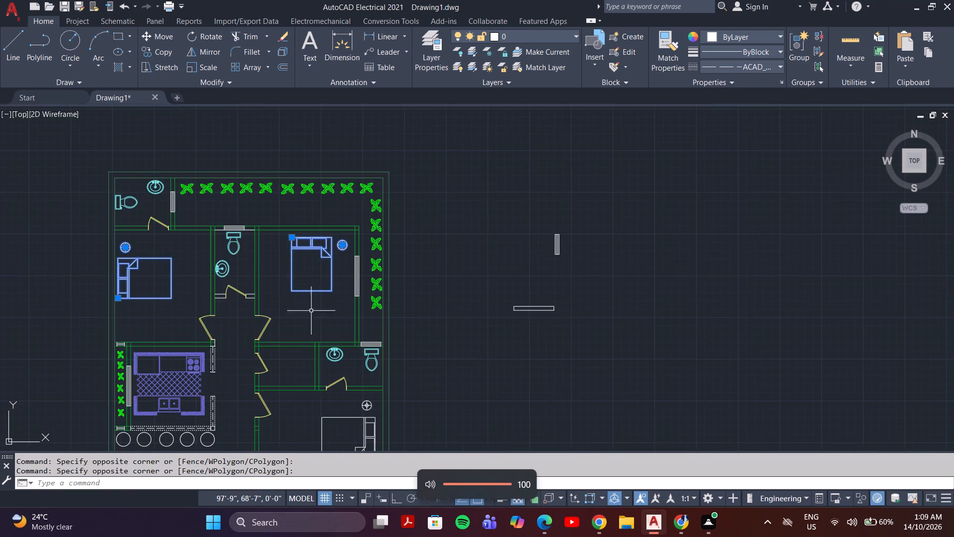
Add the bed and round bedside table of the bedroom beside the staircase to the selection.
middle_drag(312, 312, 394, 215)
middle_drag(391, 318, 403, 249)
click(473, 298)
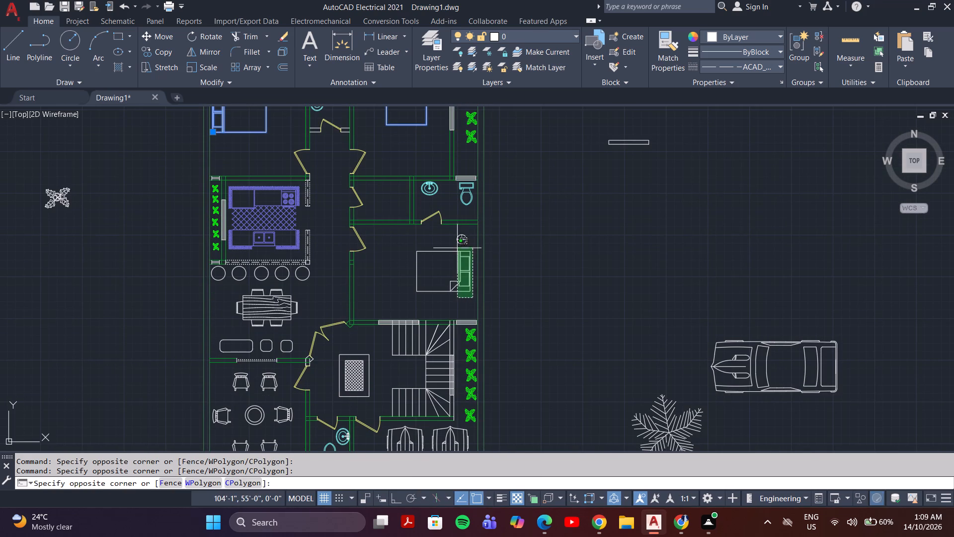
click(457, 240)
Add the five round kitchen bar stools and the dining table with its chairs to the selection.
middle_drag(351, 312, 441, 282)
middle_drag(368, 315, 419, 241)
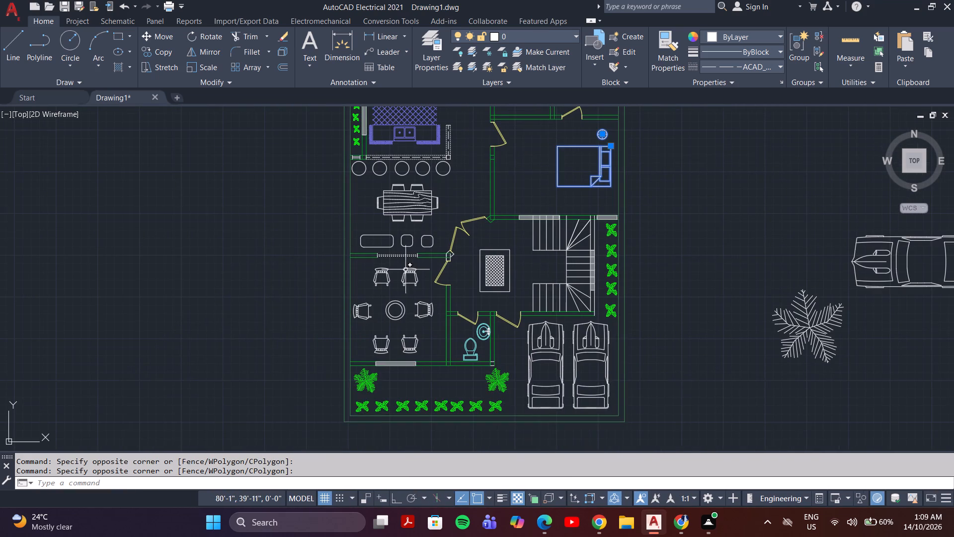
middle_drag(412, 240, 406, 290)
click(458, 232)
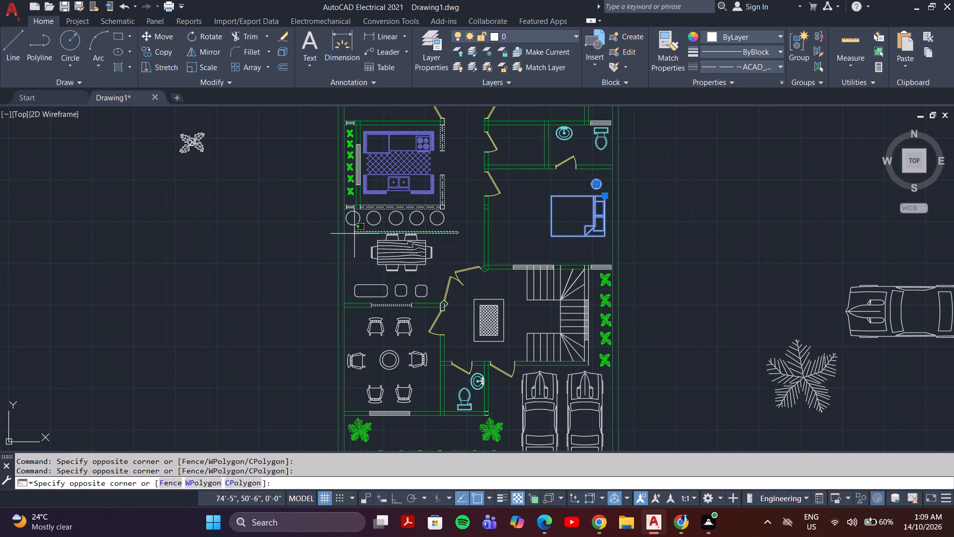
click(351, 217)
click(426, 239)
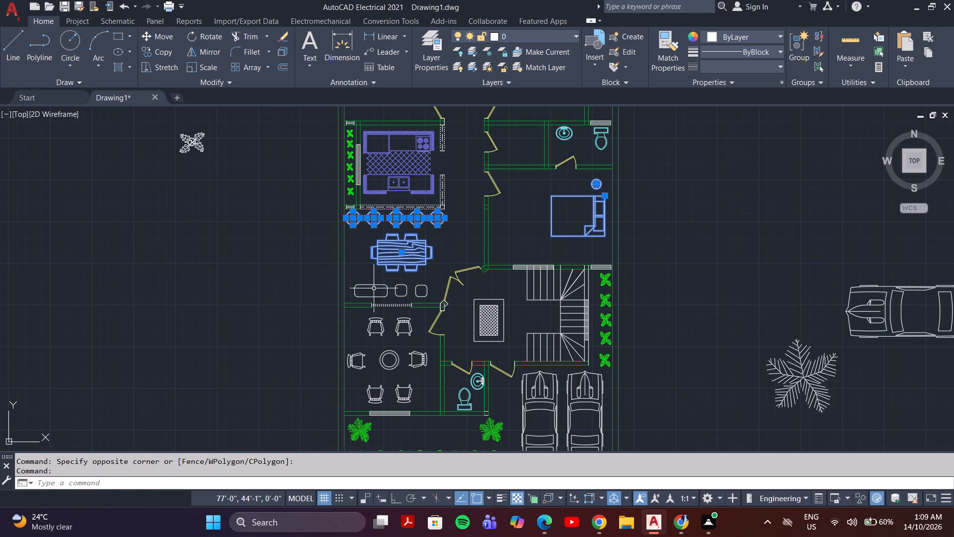
Add the long rounded seat and the two small rounded seats below the dining table to the selection.
click(369, 294)
click(428, 274)
click(428, 274)
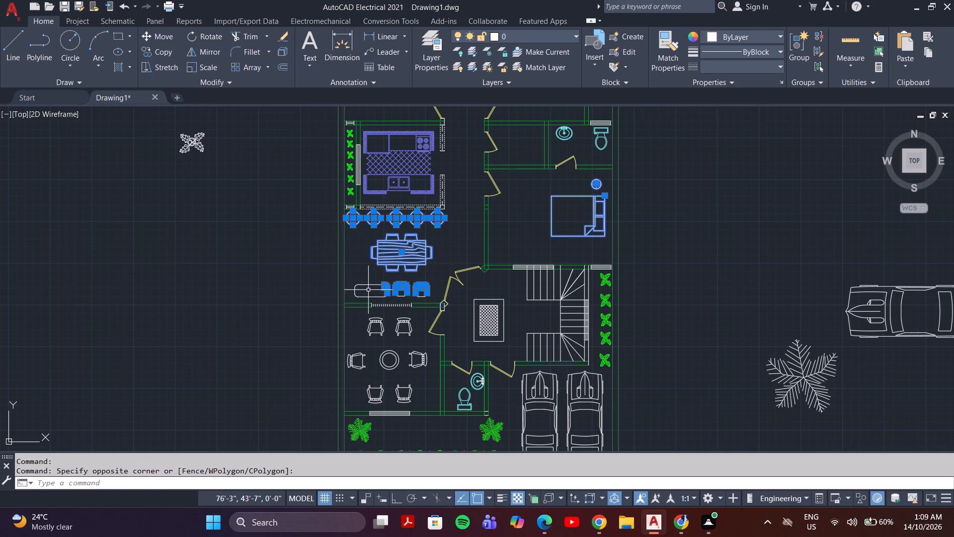
click(368, 272)
click(365, 289)
scroll(369, 292, up, 4)
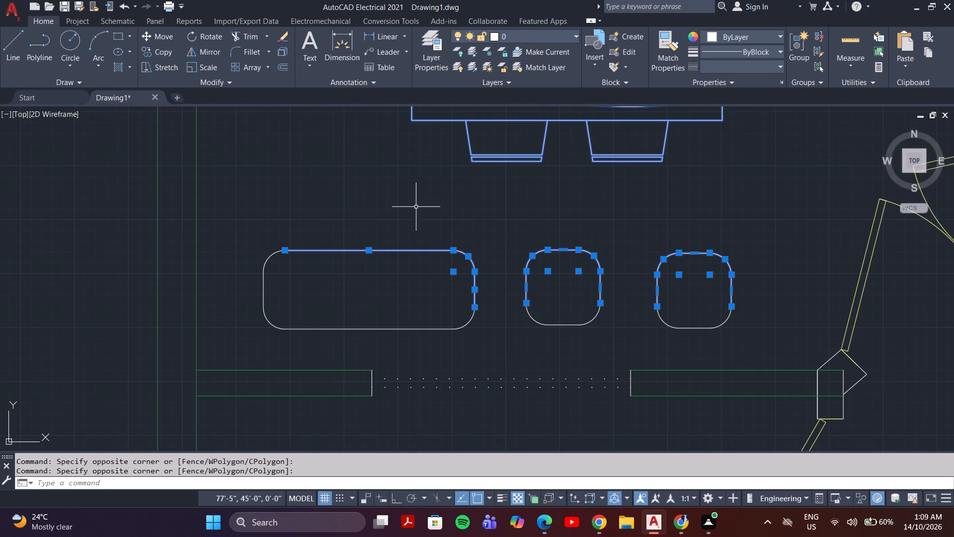
click(417, 207)
click(254, 340)
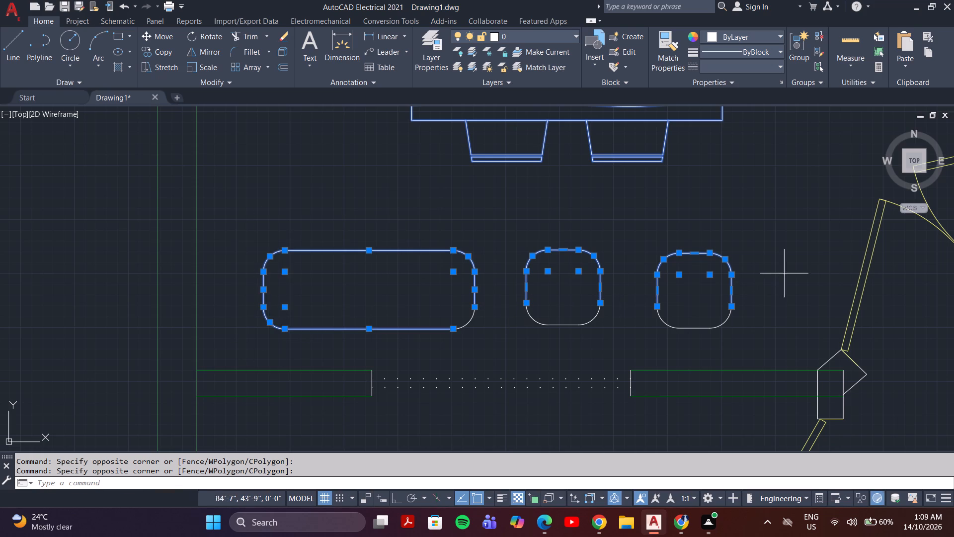
click(784, 273)
click(383, 332)
click(774, 212)
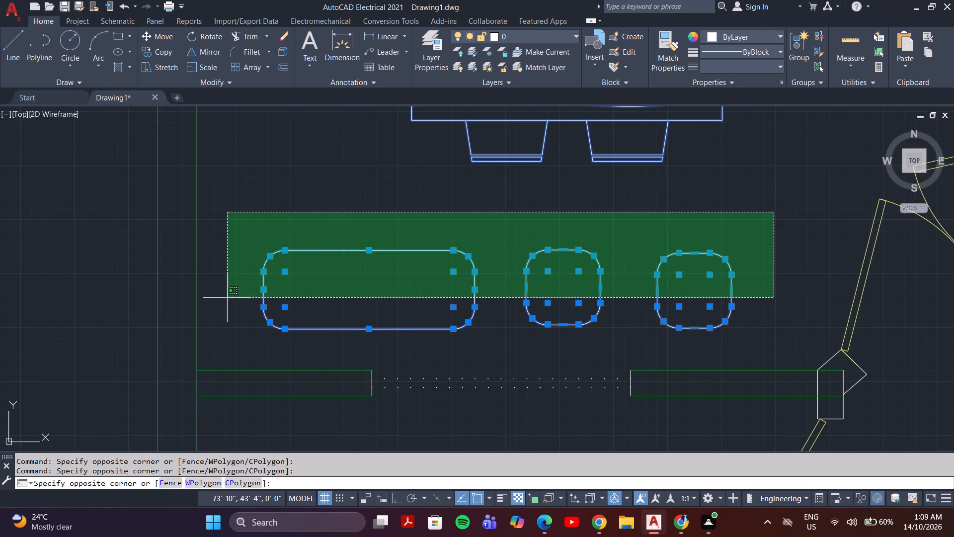
click(230, 339)
scroll(336, 276, down, 3)
Add the sitting room's six armchairs and round table to the selection and assign all the selected objects to the furniture layer.
middle_drag(393, 254, 410, 181)
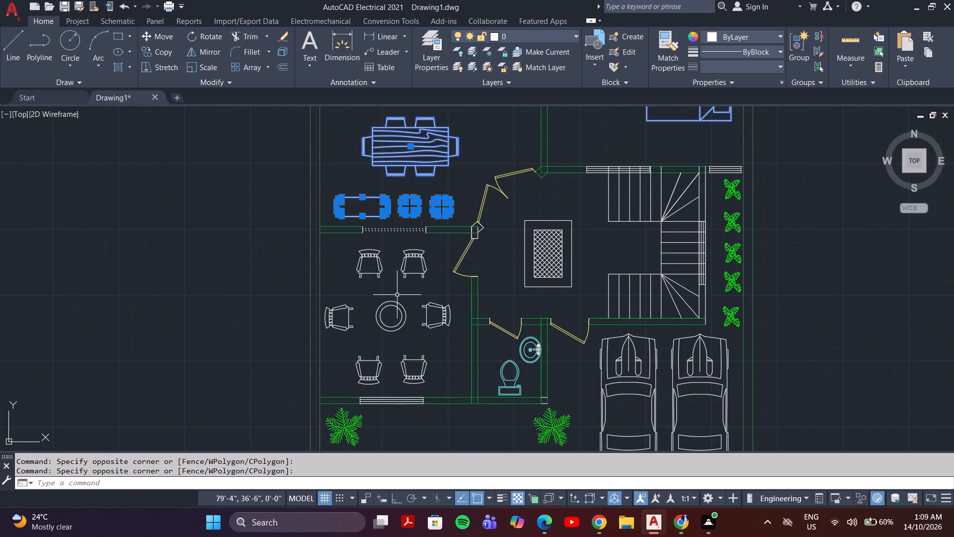
click(443, 246)
click(332, 373)
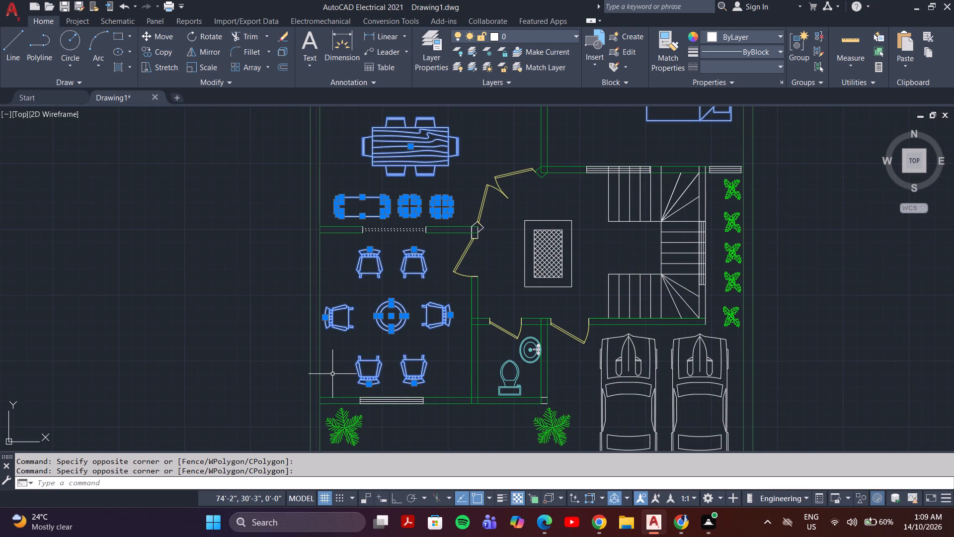
middle_drag(360, 366, 364, 309)
middle_drag(482, 368, 445, 399)
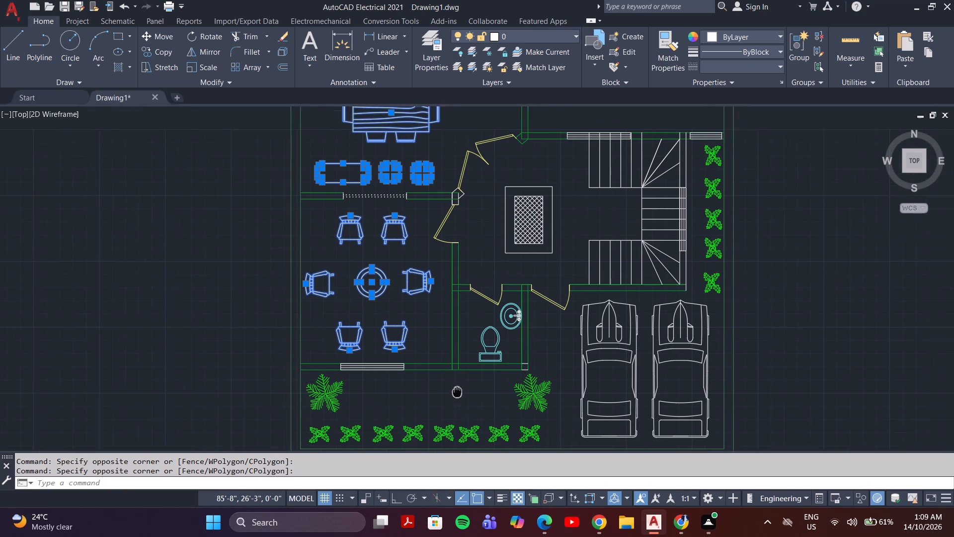
middle_drag(445, 399, 441, 401)
scroll(526, 294, down, 2)
middle_drag(532, 238, 515, 364)
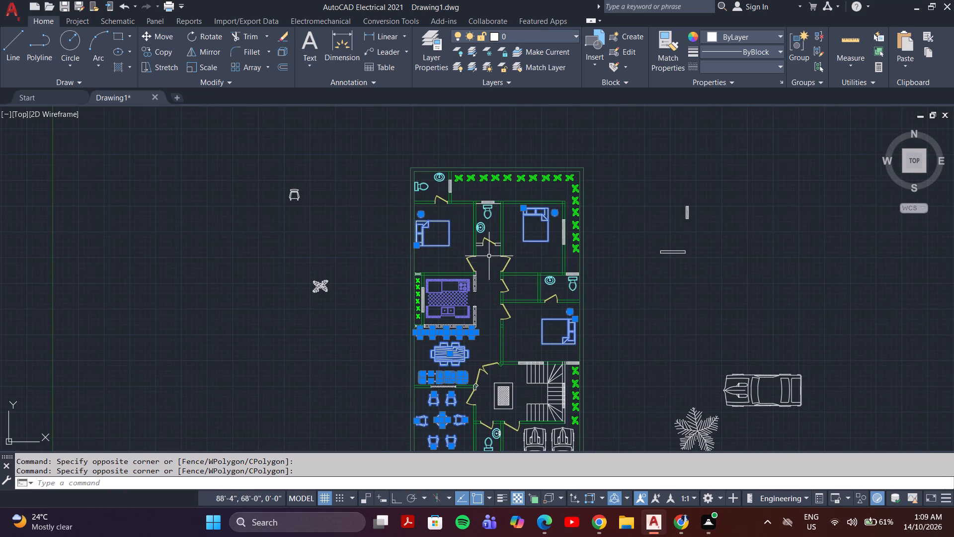
middle_drag(465, 242, 471, 283)
click(545, 32)
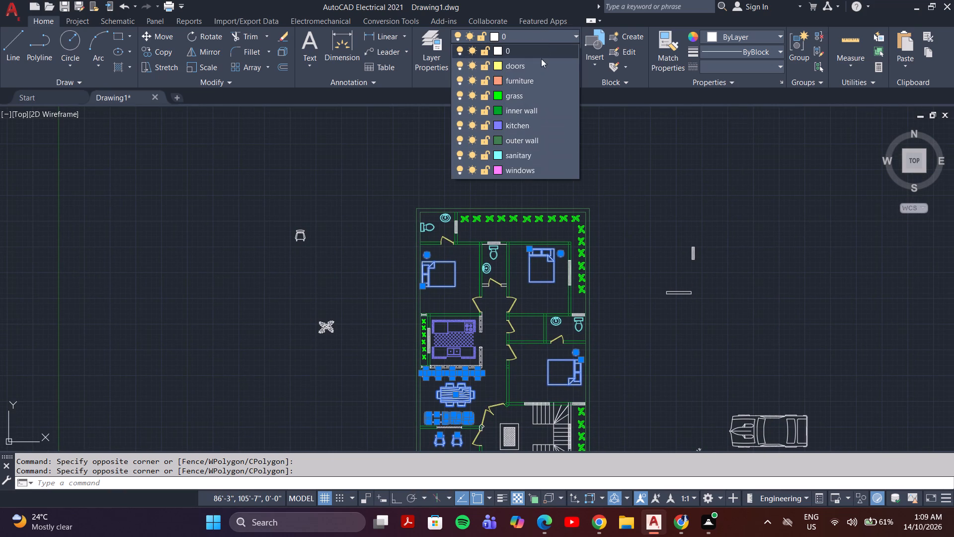
click(528, 79)
key(Escape)
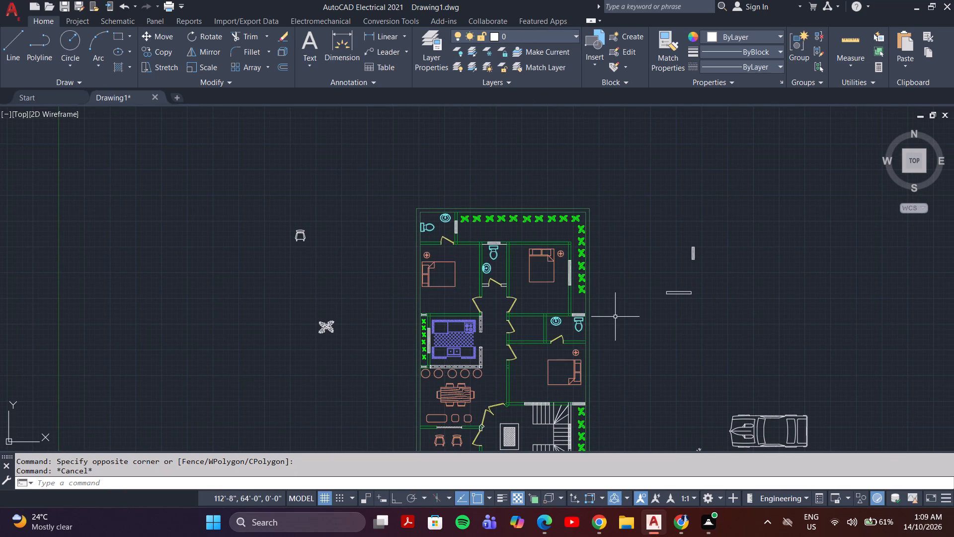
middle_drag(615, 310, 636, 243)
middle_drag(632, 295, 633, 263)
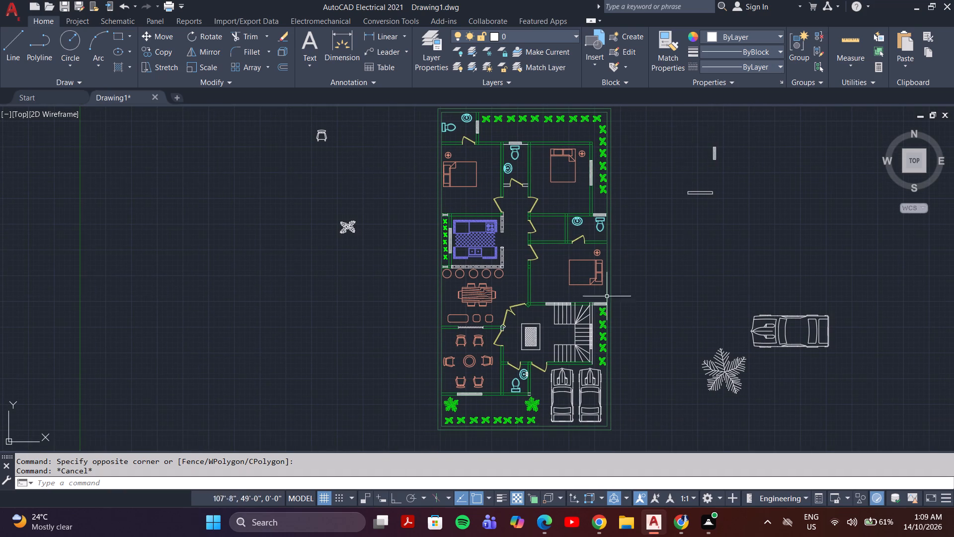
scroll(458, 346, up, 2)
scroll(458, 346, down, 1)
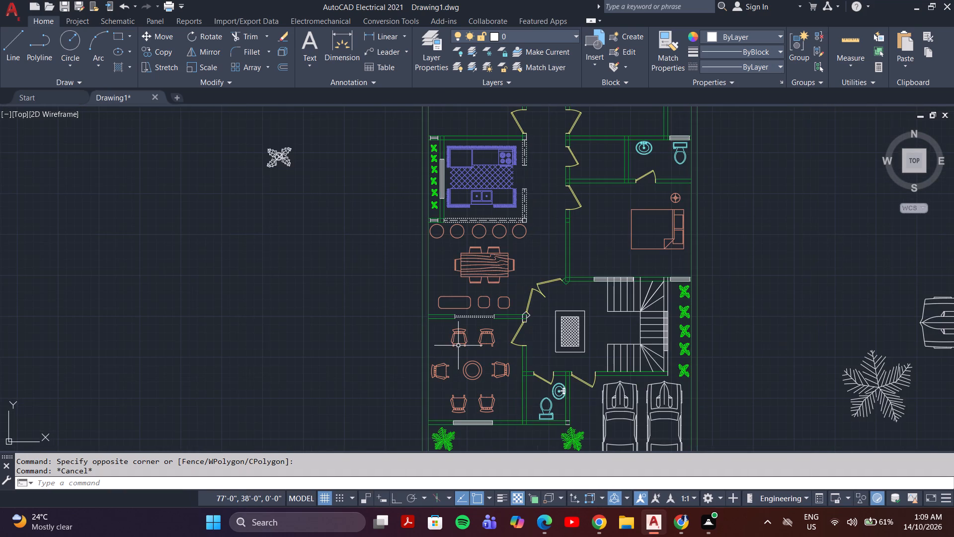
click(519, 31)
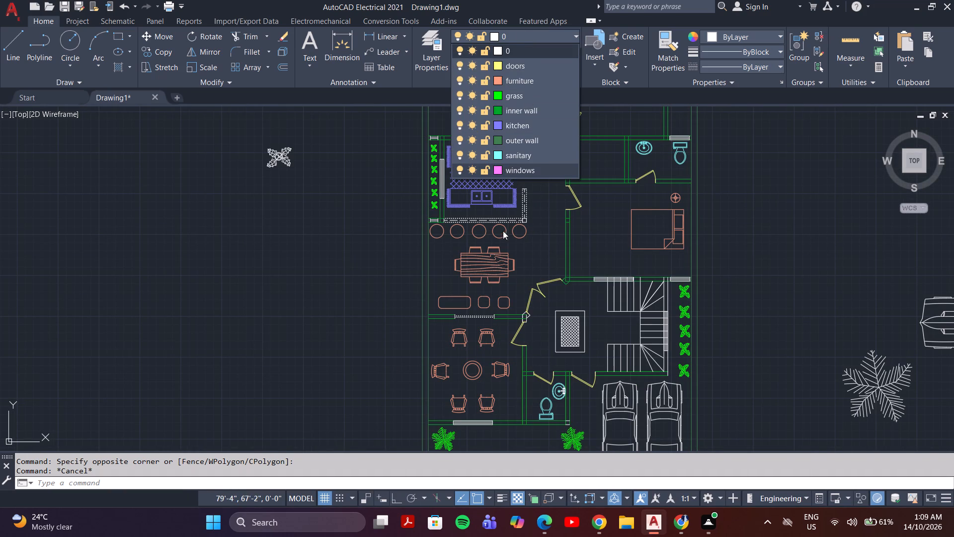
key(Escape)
Select the kitchen's side window and the two small windows at both ends of the planting strip beside it.
middle_drag(444, 142, 476, 303)
scroll(454, 300, up, 3)
click(454, 286)
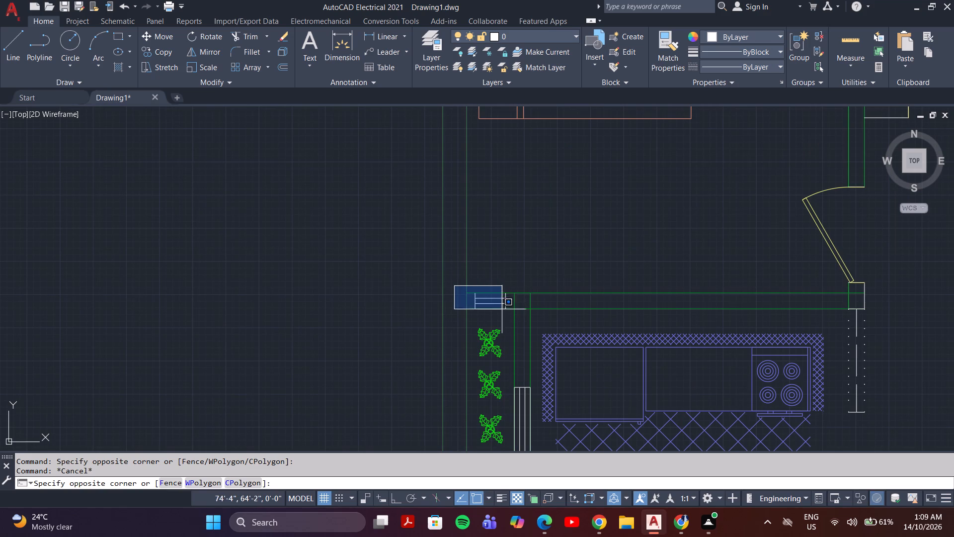
click(526, 321)
middle_drag(528, 322, 529, 225)
scroll(529, 235, up, 1)
scroll(486, 341, down, 2)
middle_drag(491, 319, 496, 215)
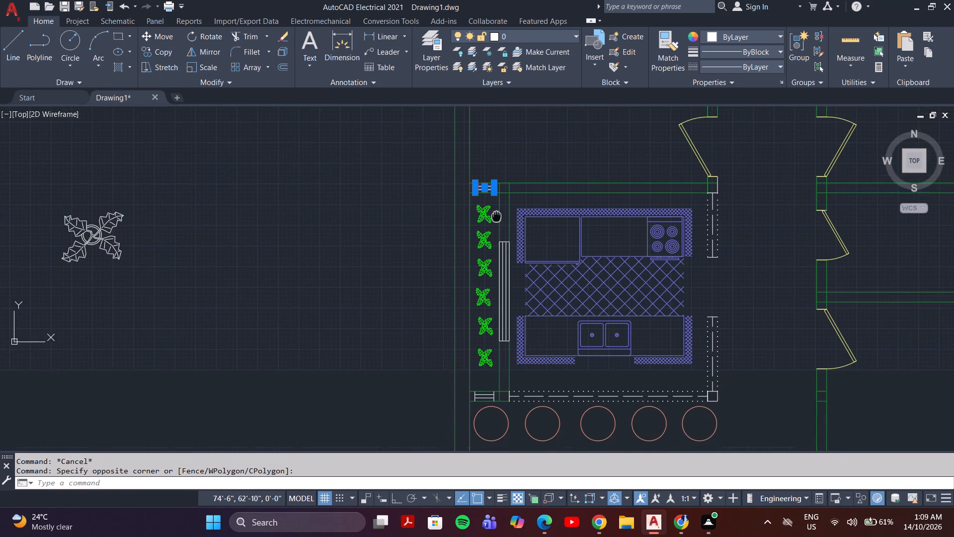
click(495, 222)
click(514, 350)
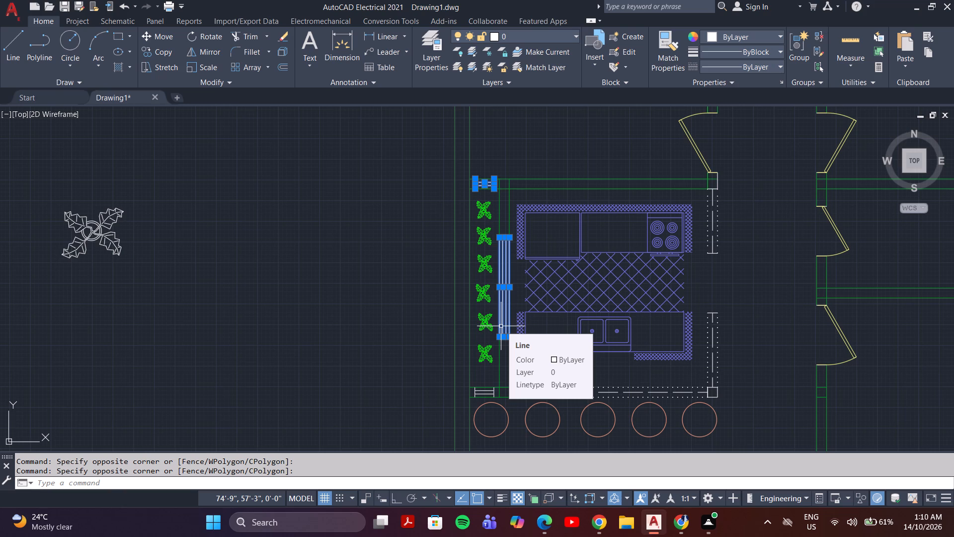
scroll(595, 255, down, 1)
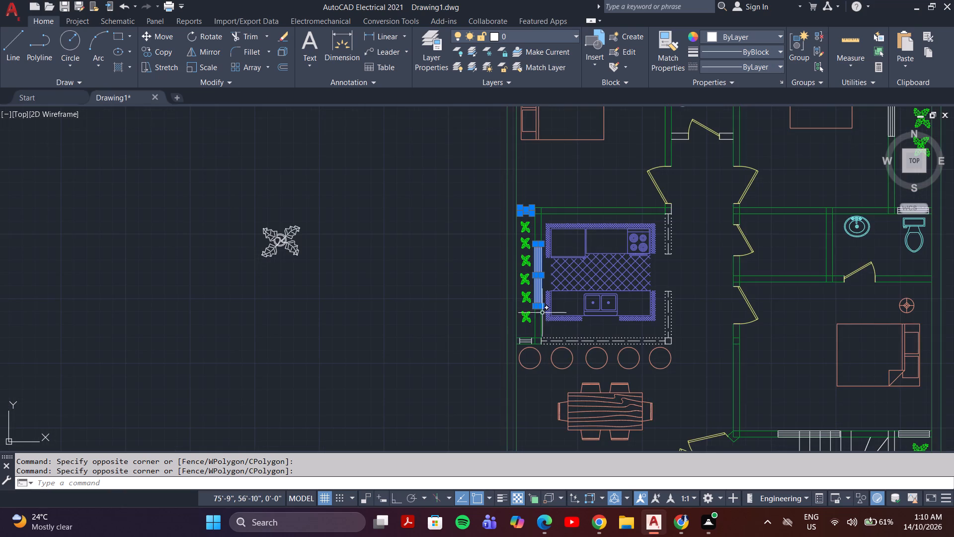
scroll(531, 341, up, 4)
click(439, 308)
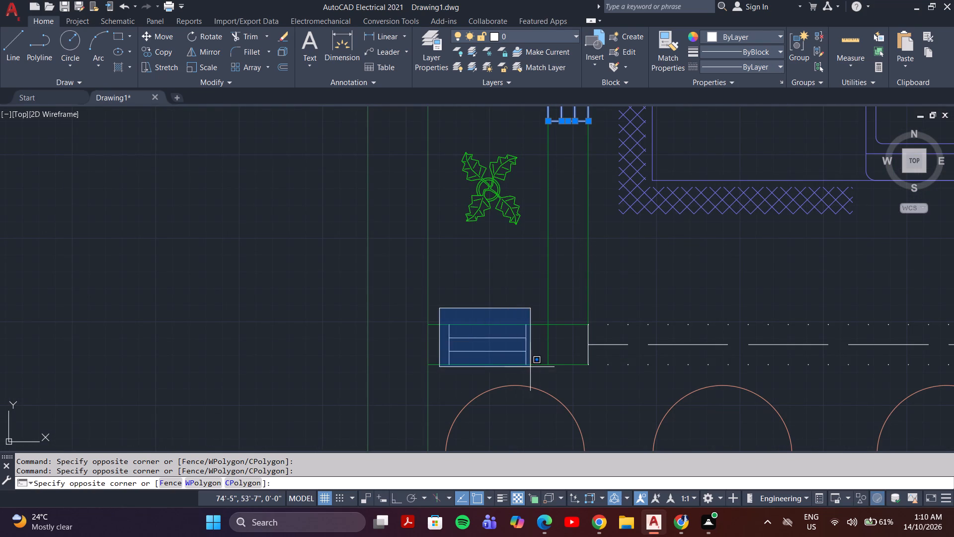
click(532, 376)
Add the windows of the corner bathroom and the middle bathroom to the selection.
scroll(538, 271, down, 3)
middle_drag(537, 253, 544, 512)
middle_drag(528, 297, 496, 521)
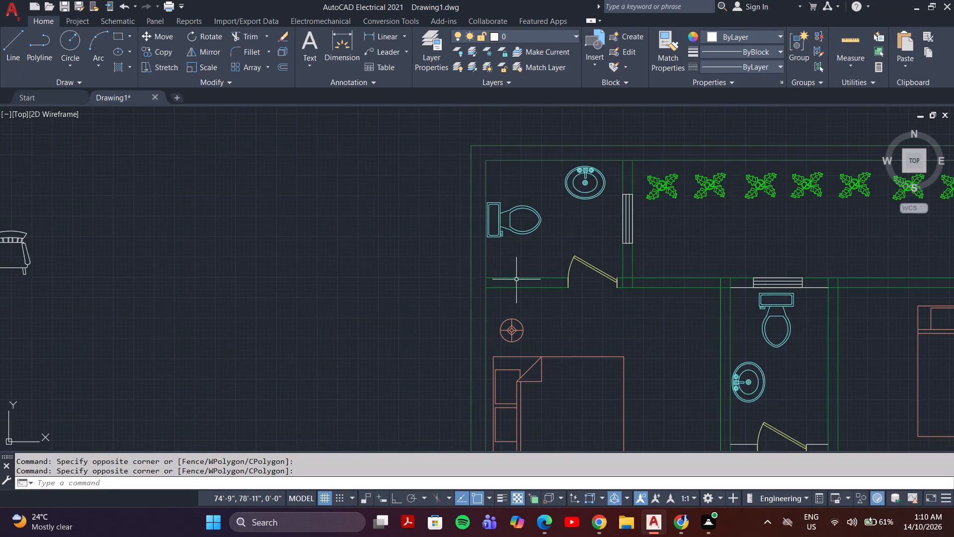
middle_drag(516, 278, 519, 360)
click(616, 272)
click(646, 334)
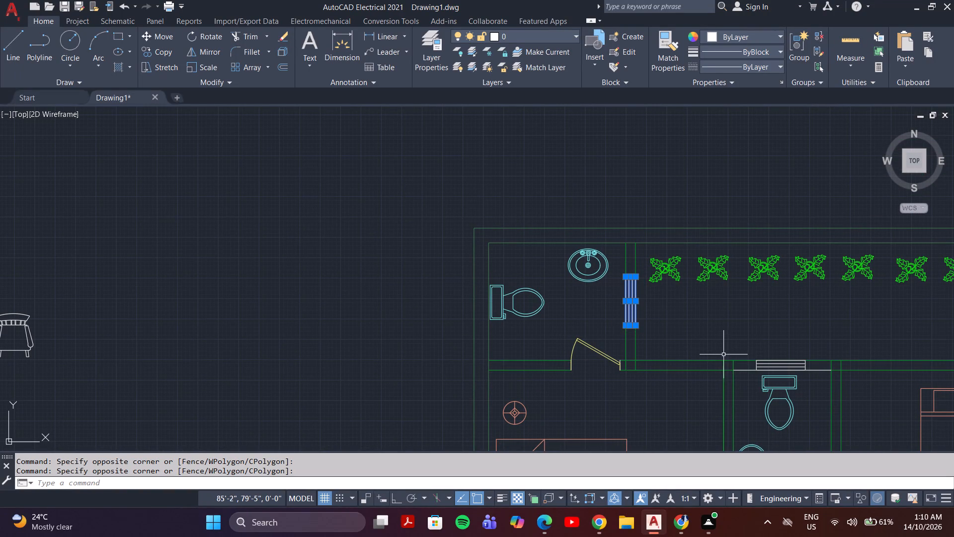
click(737, 352)
click(819, 368)
scroll(798, 368, up, 3)
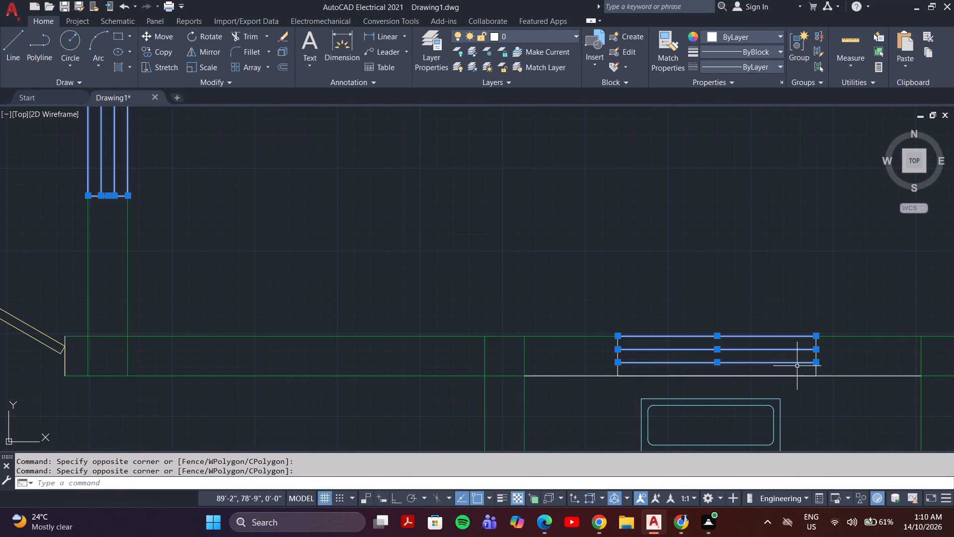
drag(578, 307, 593, 322)
click(836, 386)
Add the window in the outer side wall of the rear bedroom beside the middle bathroom to the selection.
scroll(833, 383, down, 3)
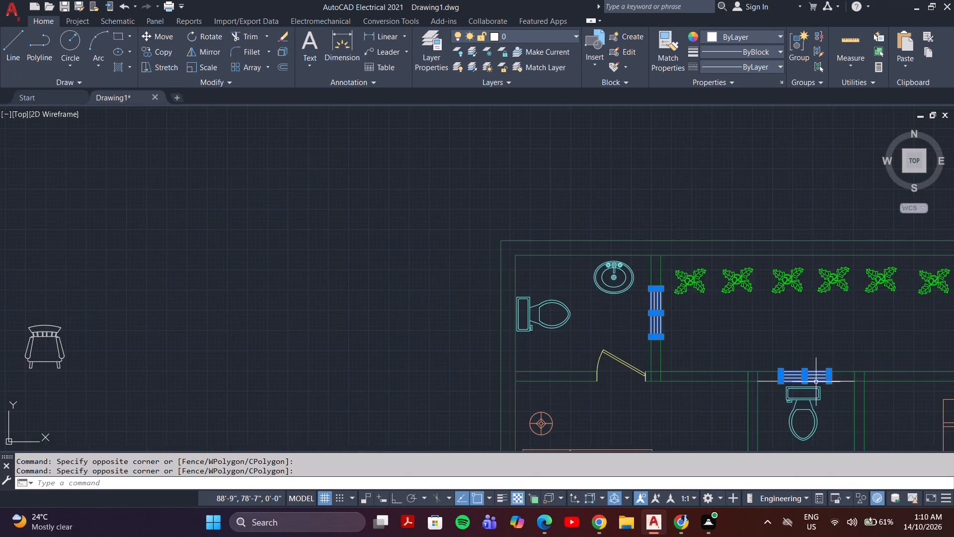
middle_drag(810, 378, 334, 243)
middle_drag(557, 288, 492, 270)
drag(530, 284, 537, 285)
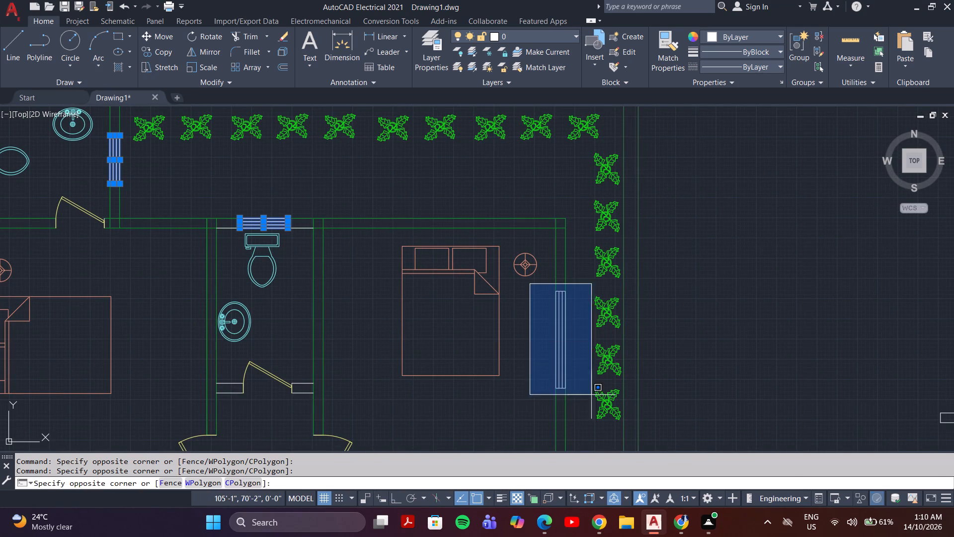
click(580, 404)
Add the window above the stair flight and the short window above the side planting strip to the selection.
middle_drag(505, 380, 417, 179)
scroll(417, 194, down, 3)
scroll(422, 261, up, 3)
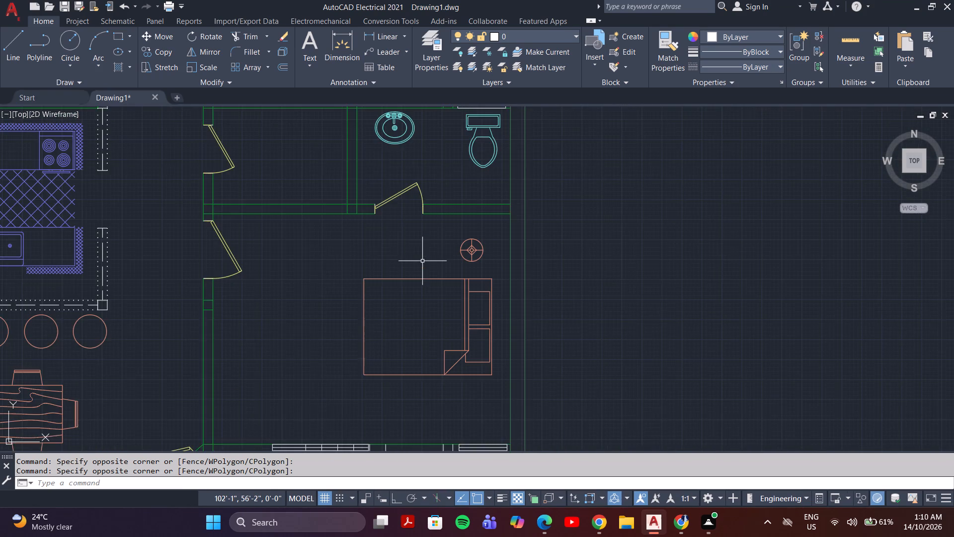
middle_drag(422, 261, 459, 159)
scroll(460, 173, down, 1)
drag(351, 273, 360, 276)
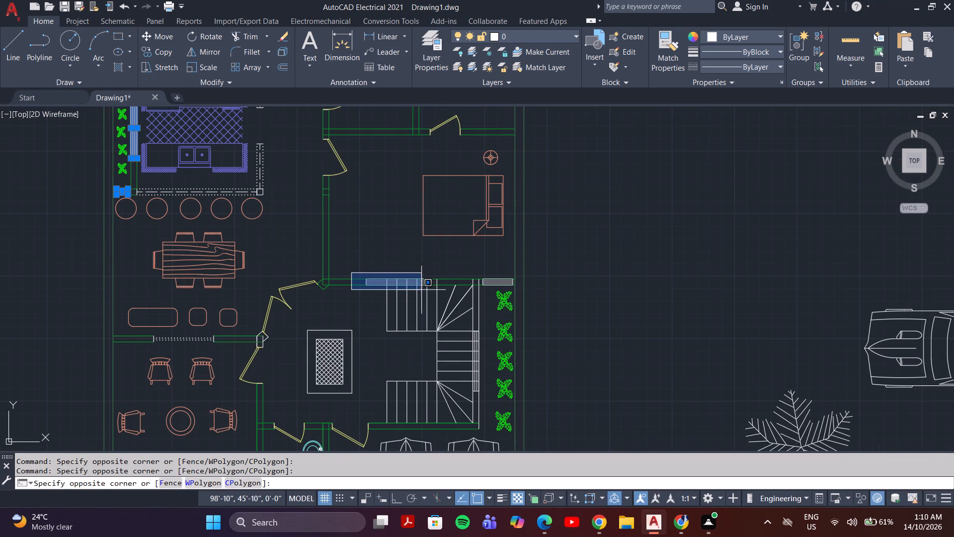
click(436, 290)
click(467, 272)
click(522, 291)
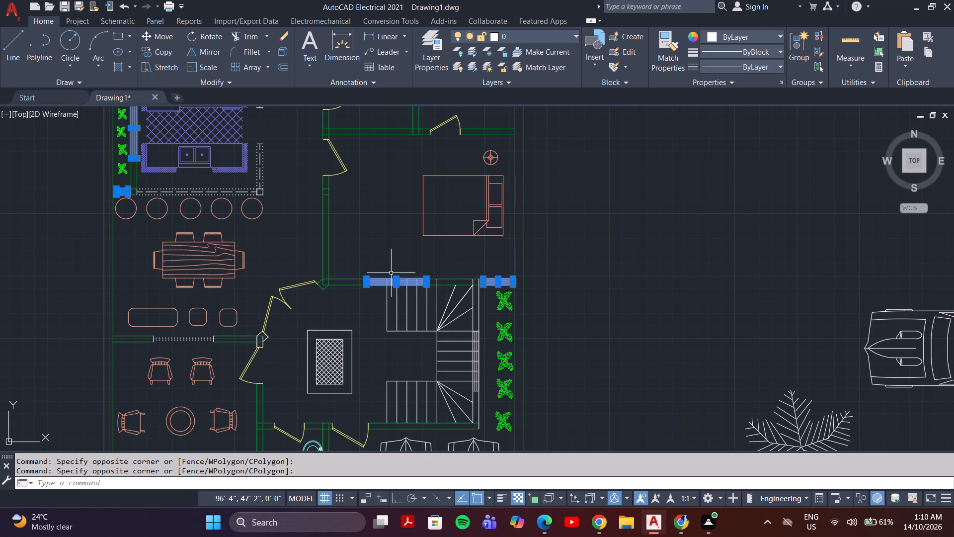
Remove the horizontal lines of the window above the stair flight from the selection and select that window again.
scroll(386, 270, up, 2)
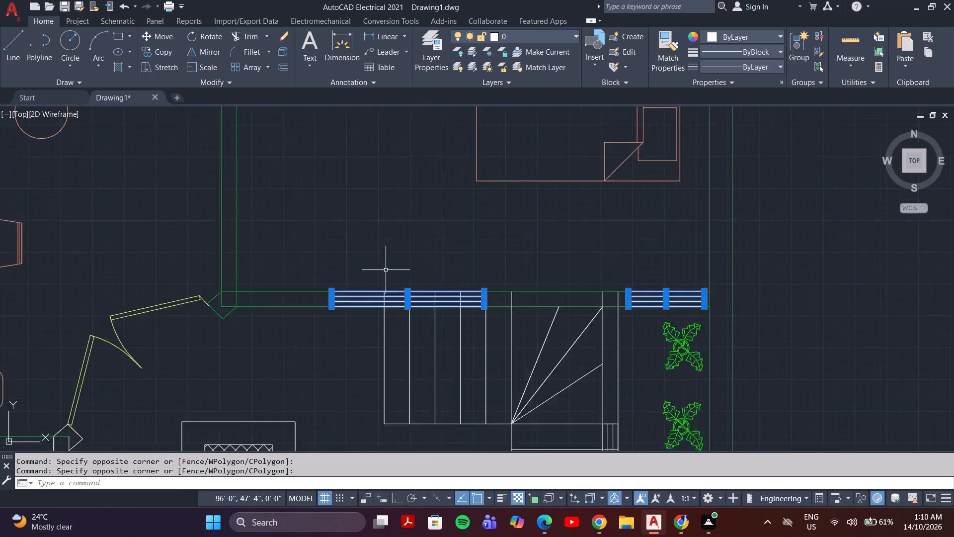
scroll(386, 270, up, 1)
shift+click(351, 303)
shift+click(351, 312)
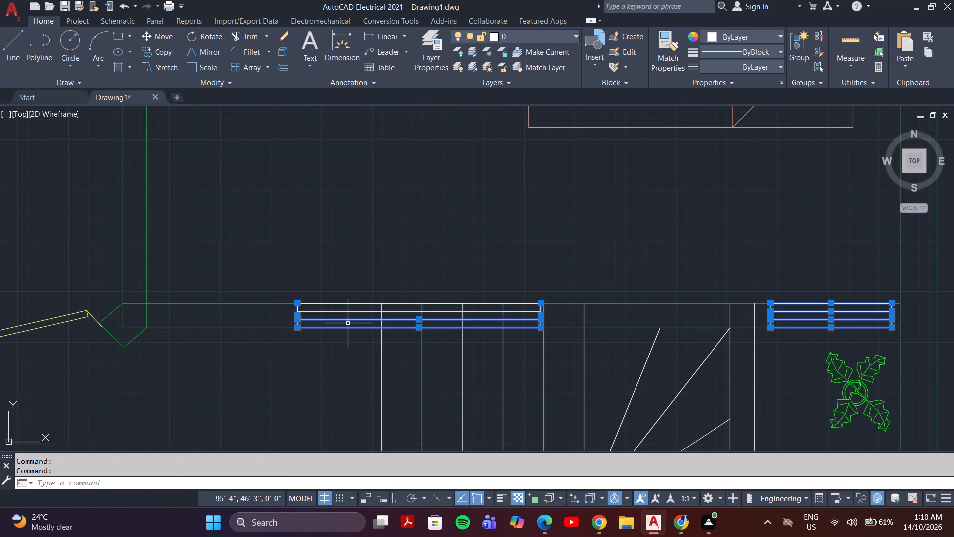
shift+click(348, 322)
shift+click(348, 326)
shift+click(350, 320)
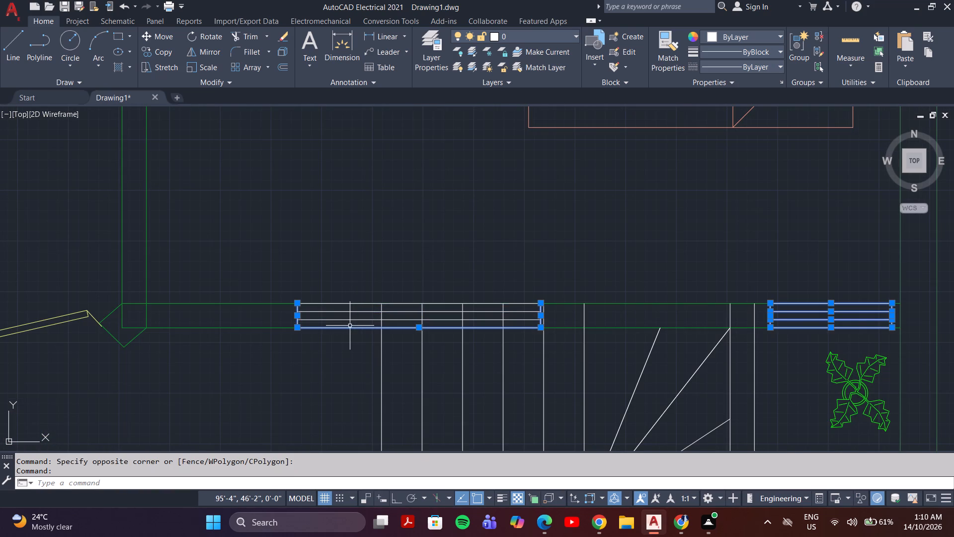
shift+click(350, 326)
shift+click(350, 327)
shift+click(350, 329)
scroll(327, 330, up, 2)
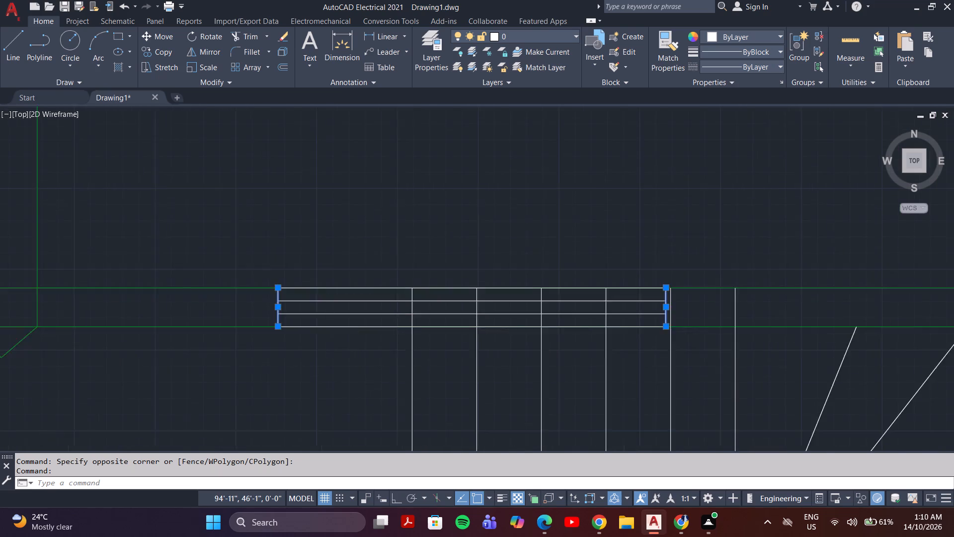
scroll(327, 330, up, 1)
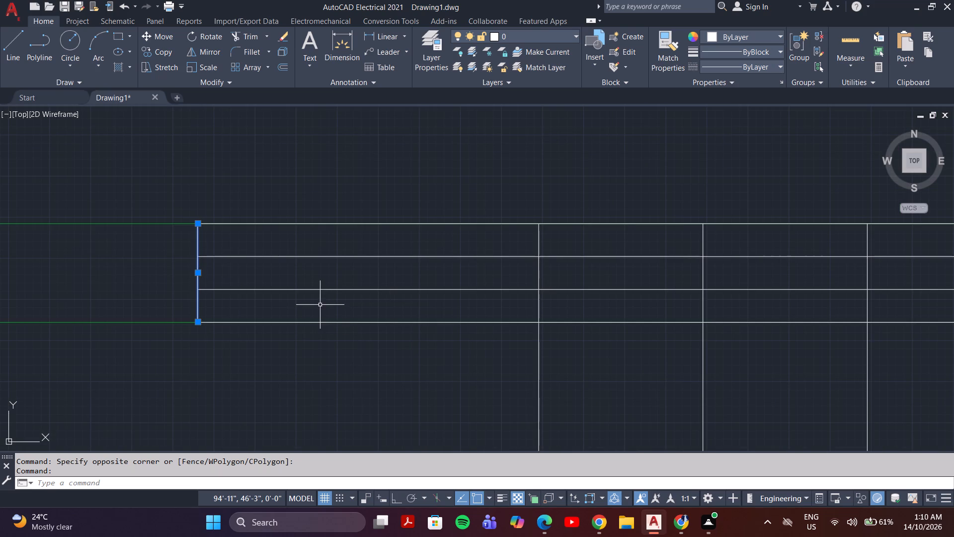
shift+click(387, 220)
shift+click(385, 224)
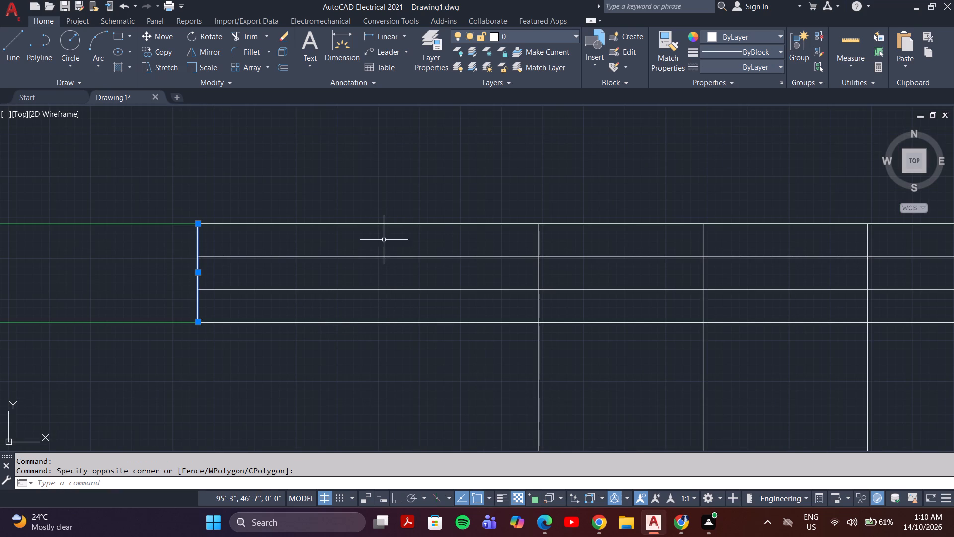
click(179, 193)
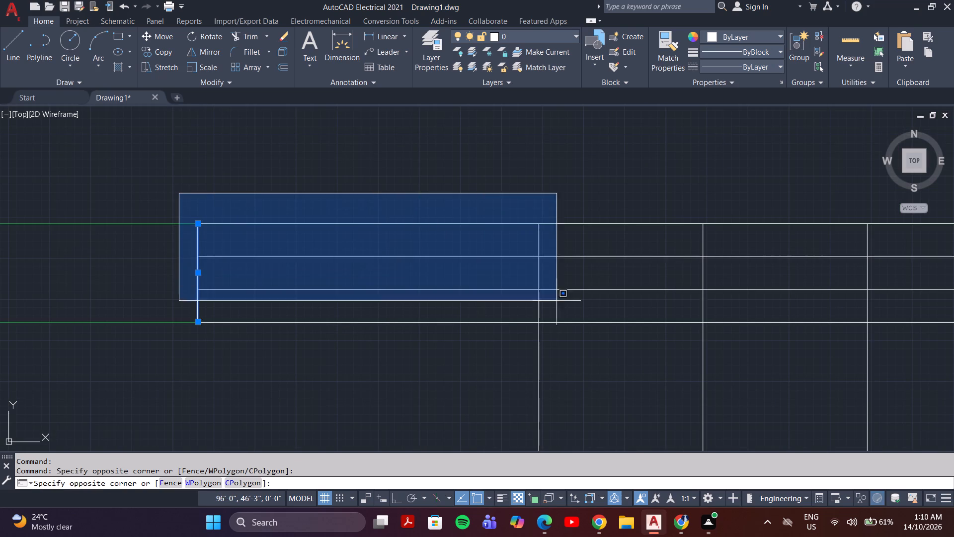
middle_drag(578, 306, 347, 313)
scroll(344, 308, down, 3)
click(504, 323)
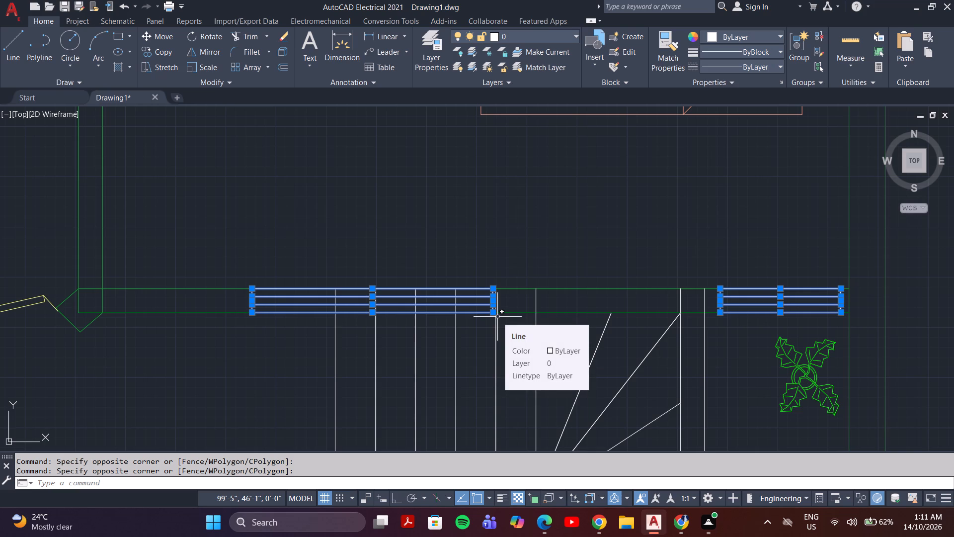
Add the long window in the outer wall beside the stair's middle flight to the selection.
scroll(540, 260, down, 2)
middle_drag(578, 297, 505, 195)
scroll(505, 195, up, 1)
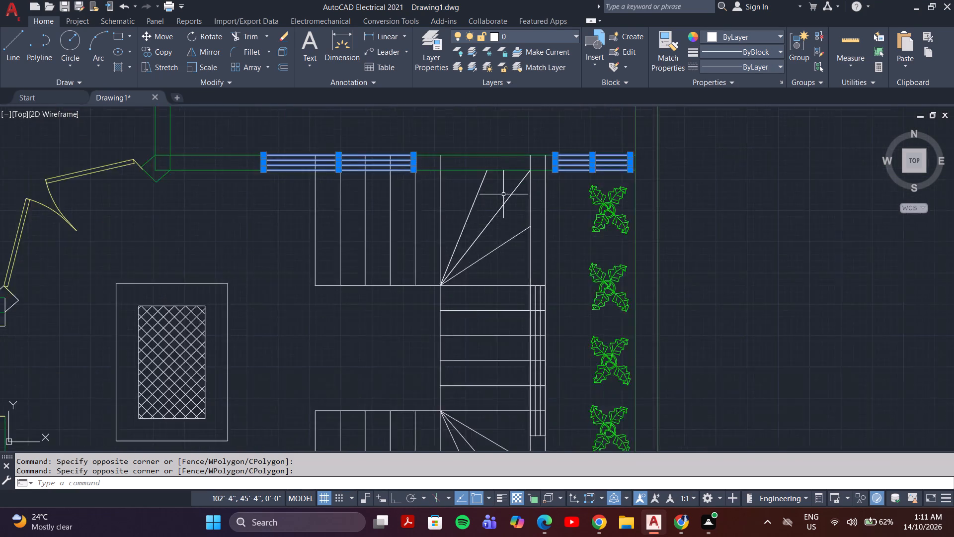
scroll(506, 197, down, 3)
middle_drag(488, 273, 501, 242)
scroll(527, 219, up, 2)
middle_drag(527, 219, 473, 371)
scroll(462, 331, up, 2)
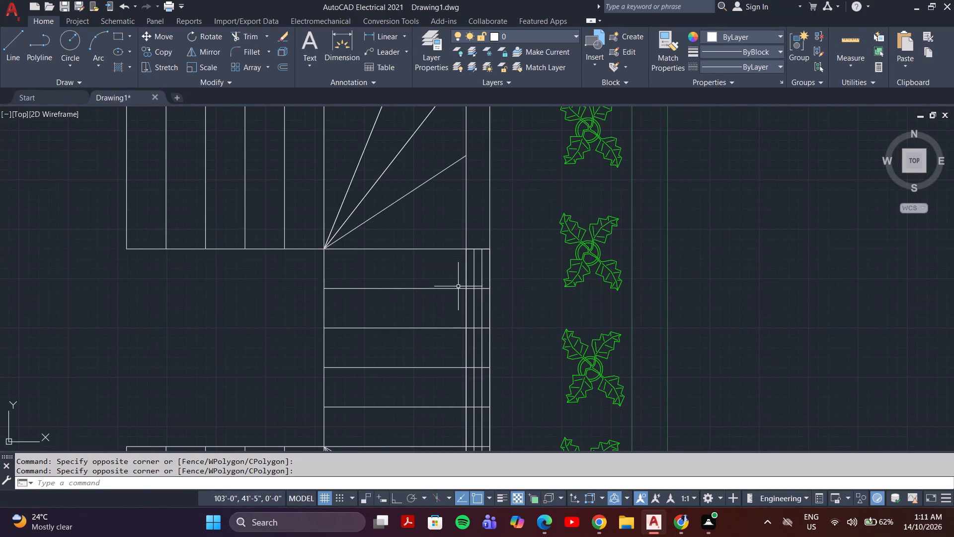
click(455, 235)
middle_drag(516, 388, 504, 252)
click(495, 358)
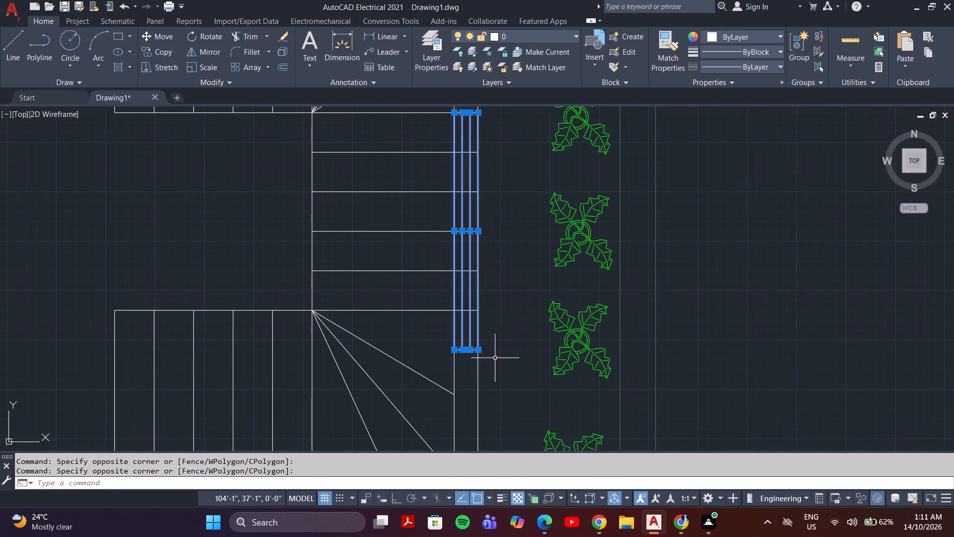
Add the front wall window of the sitting room, facing the front planting area, to the selection.
scroll(495, 366, down, 2)
middle_drag(492, 373, 538, 289)
middle_drag(460, 364, 533, 258)
middle_drag(434, 343, 522, 256)
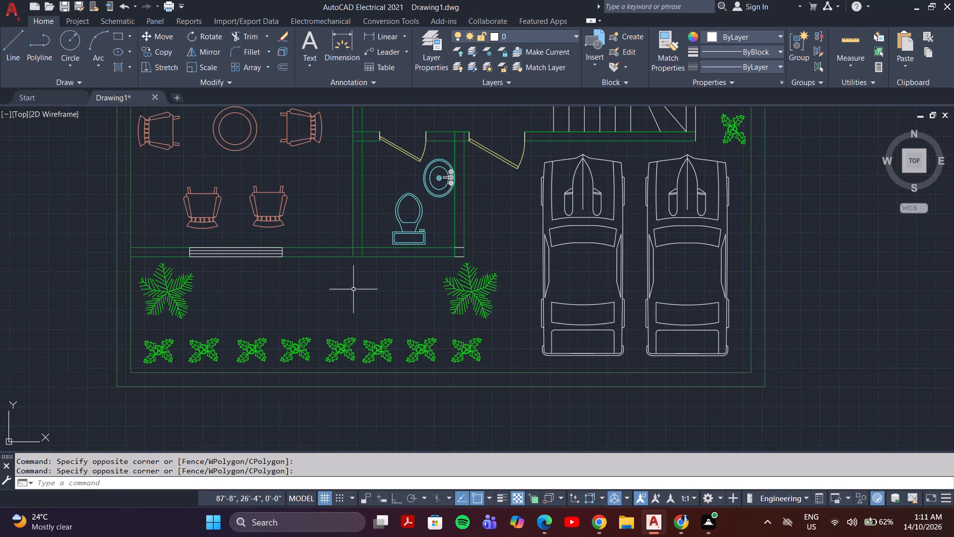
click(170, 239)
click(297, 265)
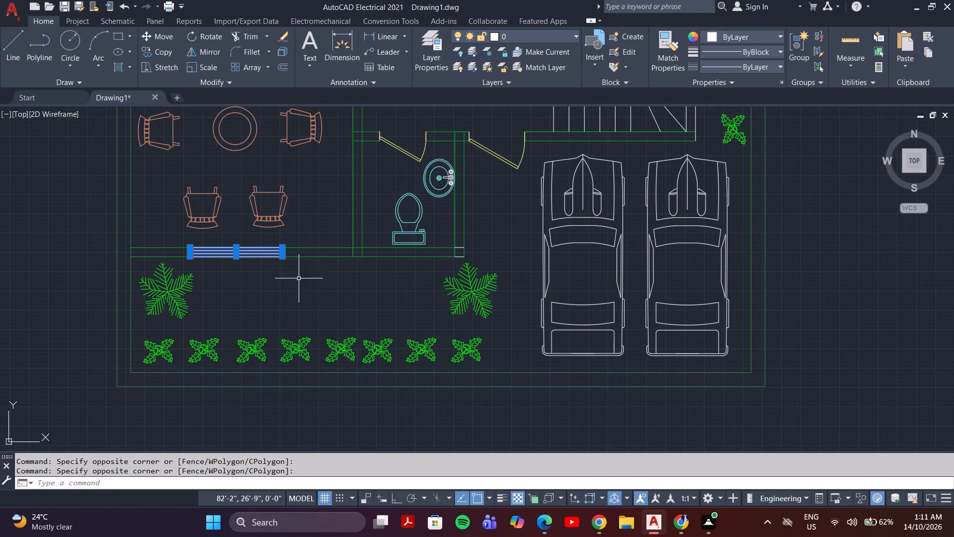
Add the dotted opening in the partition wall between the sofa area and the sitting room to the selection.
middle_drag(405, 266, 295, 340)
scroll(315, 279, down, 2)
middle_drag(398, 199, 383, 419)
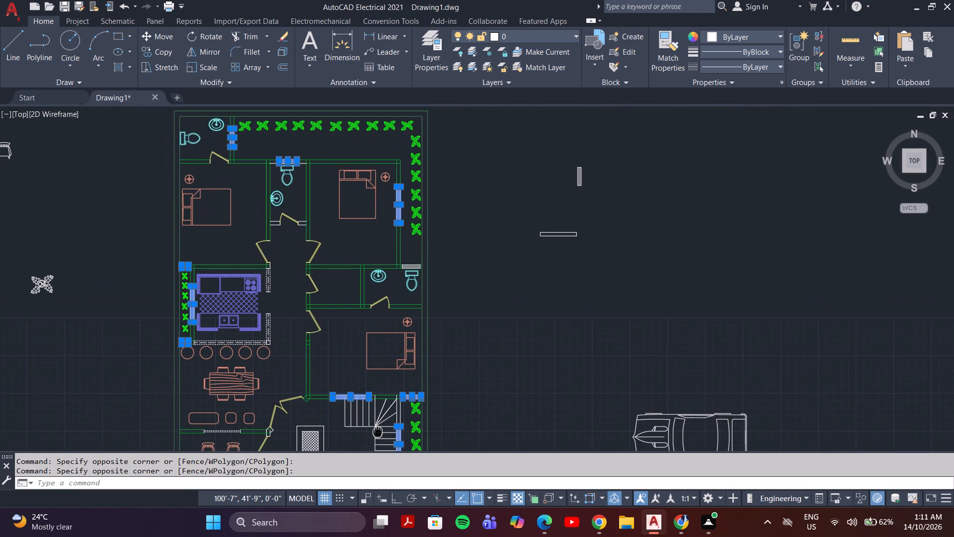
middle_drag(383, 419, 366, 271)
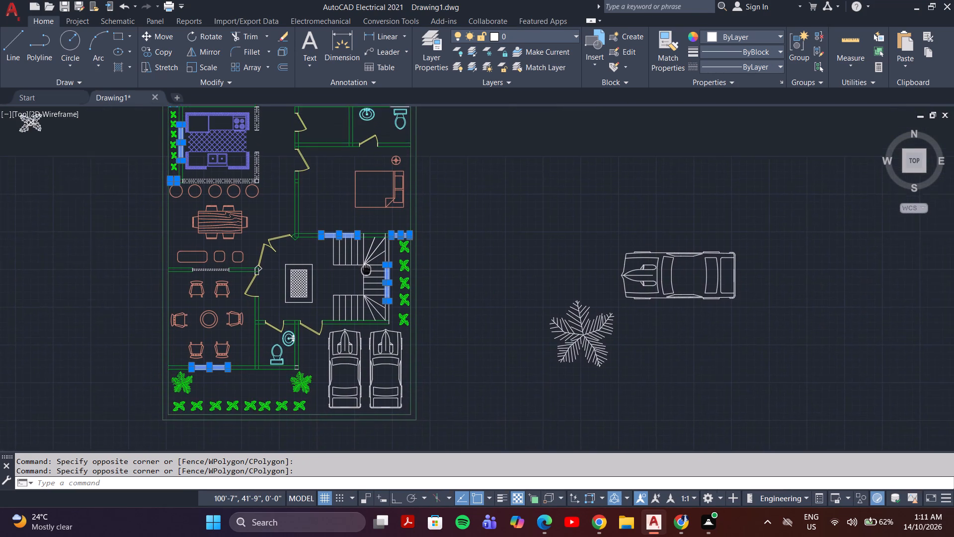
middle_drag(366, 271, 460, 213)
scroll(310, 210, up, 2)
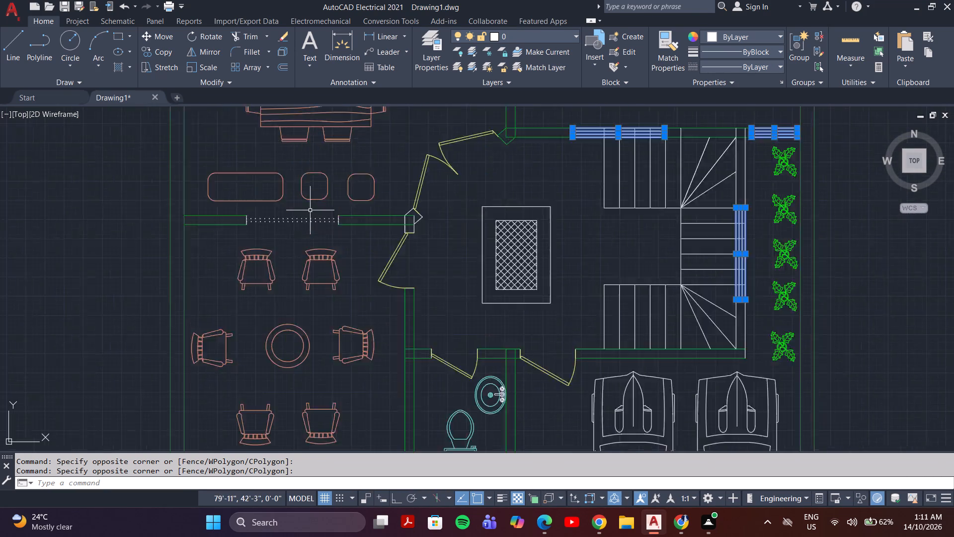
scroll(310, 210, up, 1)
click(198, 212)
click(365, 241)
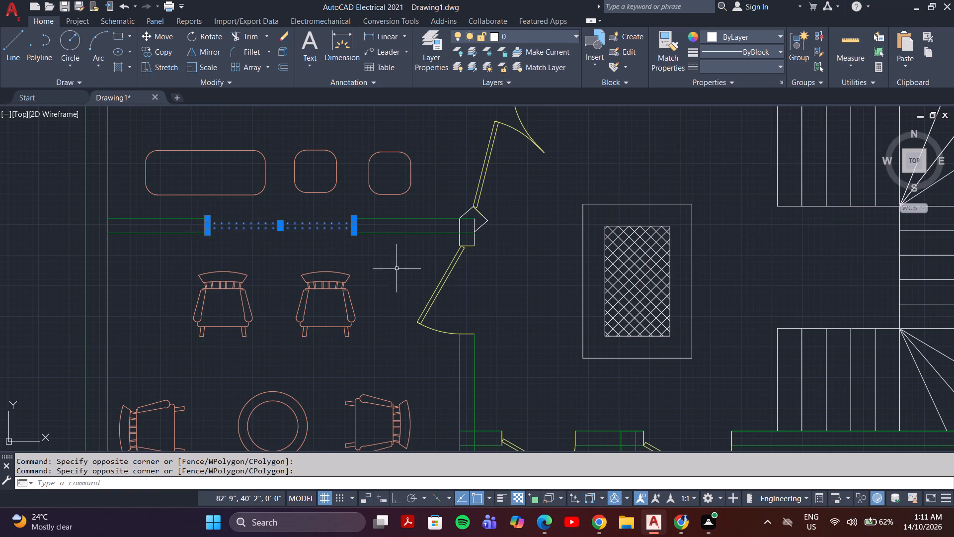
Add the window behind the toilet of the side bathroom to the selection.
middle_drag(526, 244, 477, 359)
scroll(474, 345, down, 3)
middle_drag(507, 274, 453, 415)
scroll(453, 415, down, 1)
middle_drag(445, 299, 487, 334)
scroll(497, 338, up, 2)
middle_drag(509, 351, 504, 230)
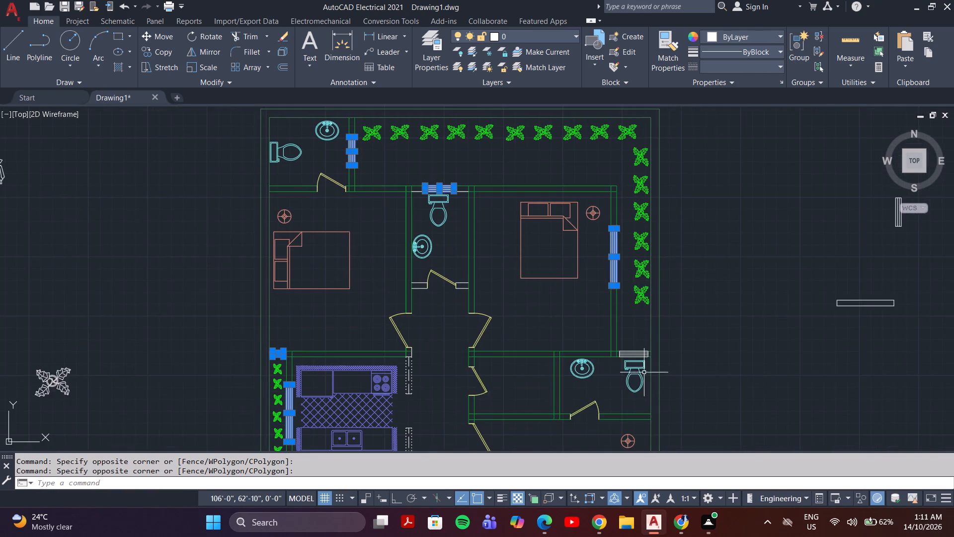
middle_drag(644, 372, 602, 334)
scroll(644, 372, up, 1)
scroll(585, 322, up, 2)
click(512, 249)
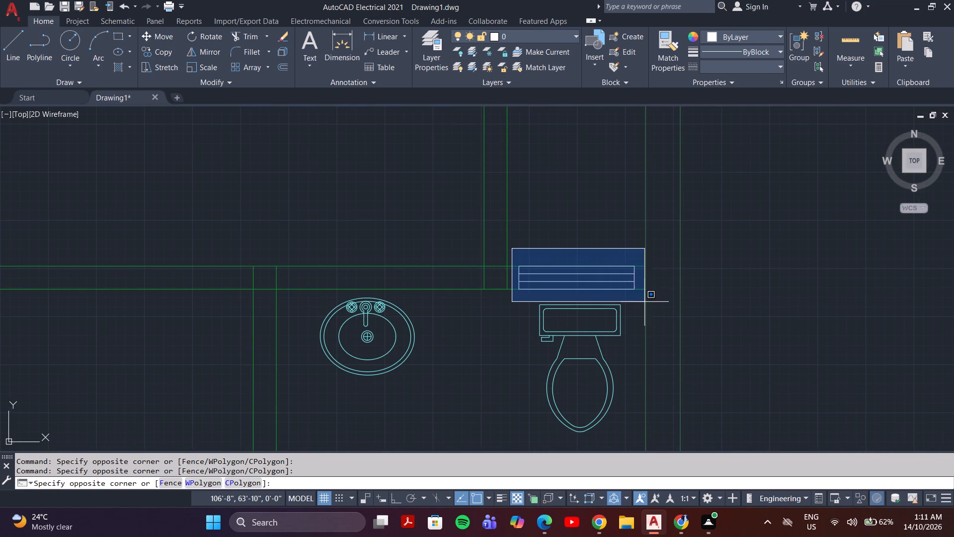
click(643, 297)
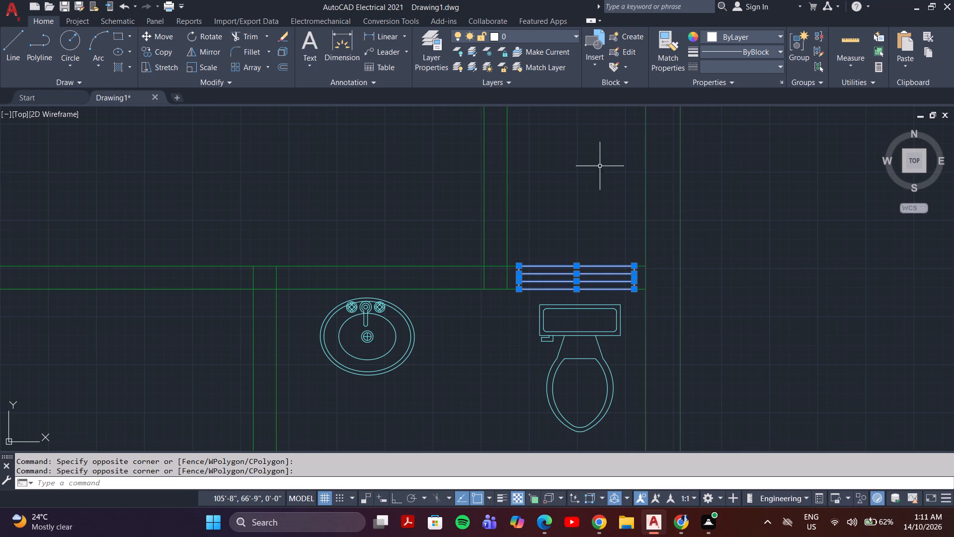
Assign all the selected windows to the windows layer and clear the selection.
click(541, 38)
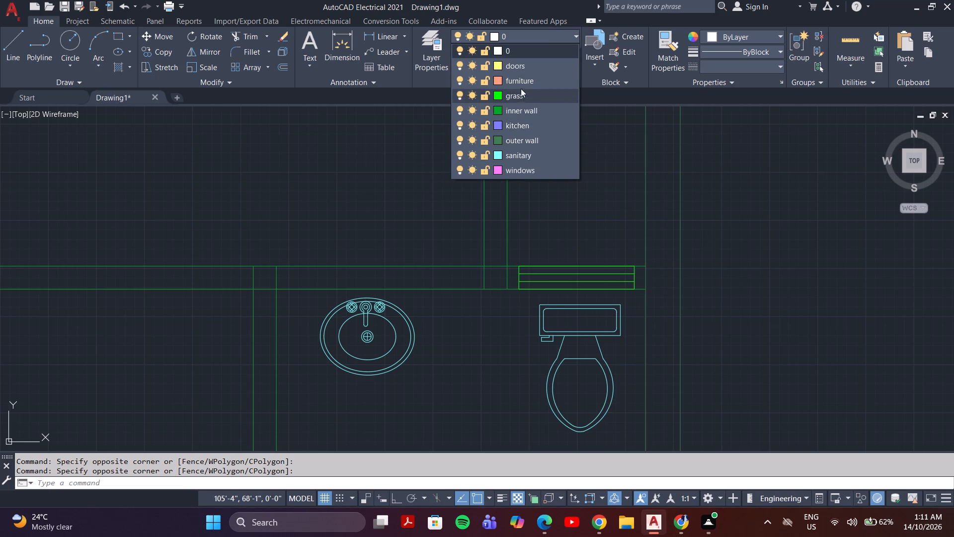
click(511, 171)
scroll(508, 198, down, 3)
key(Escape)
scroll(568, 276, down, 2)
Assign the white taps of the front bathroom's washbasin to the sanitary layer.
middle_drag(516, 360, 524, 292)
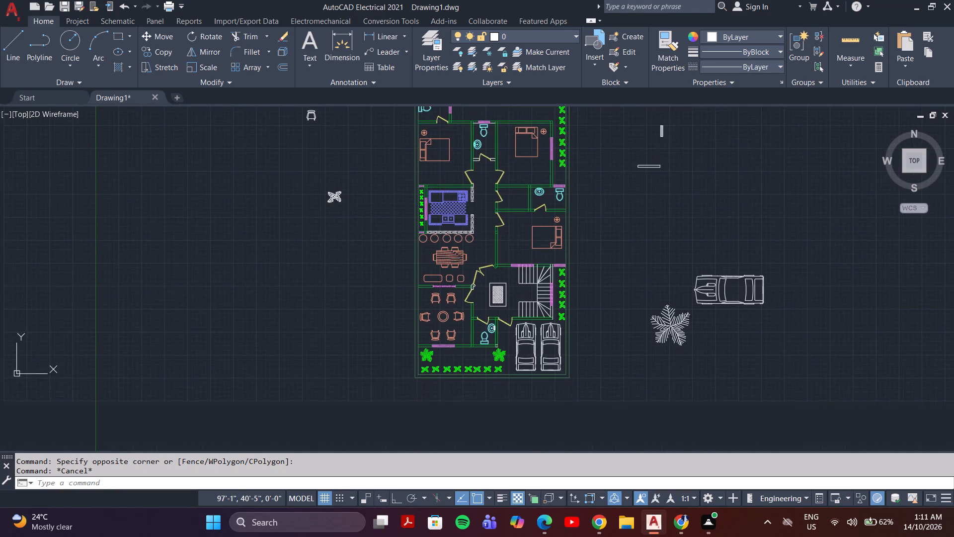
scroll(490, 356, up, 3)
scroll(471, 304, down, 1)
scroll(475, 281, up, 3)
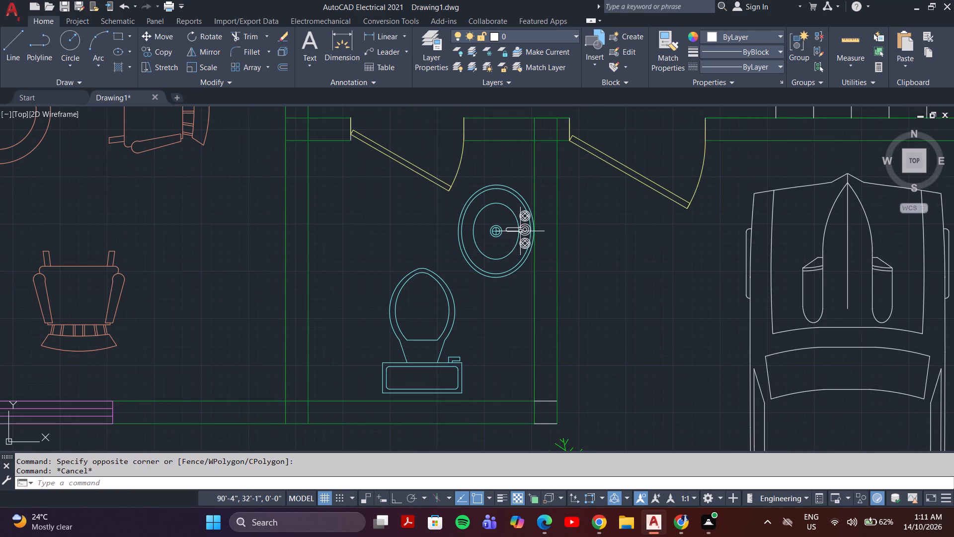
click(524, 228)
click(527, 32)
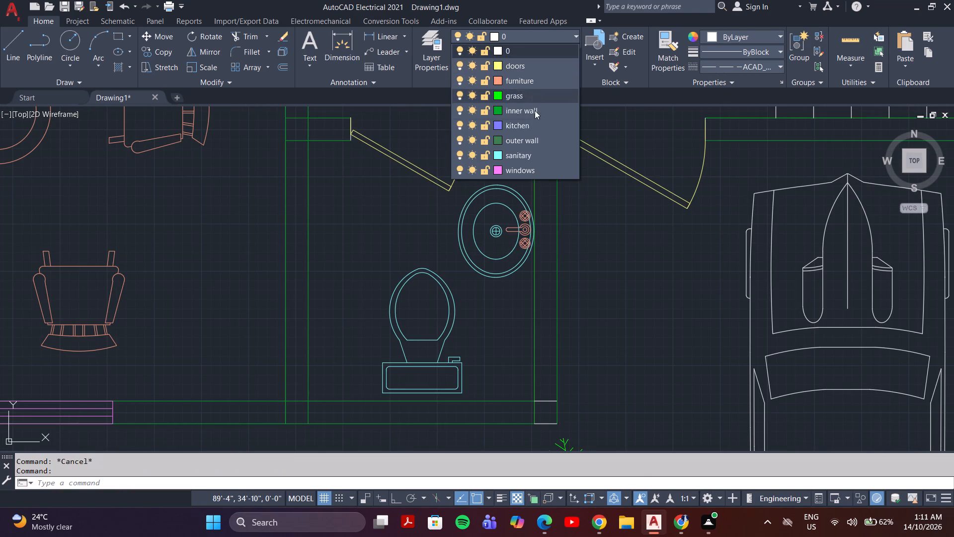
click(525, 159)
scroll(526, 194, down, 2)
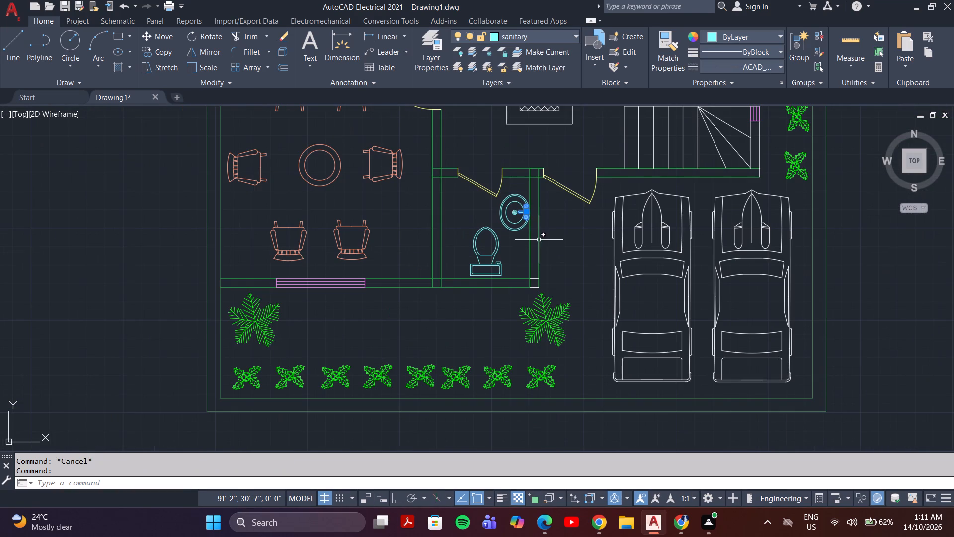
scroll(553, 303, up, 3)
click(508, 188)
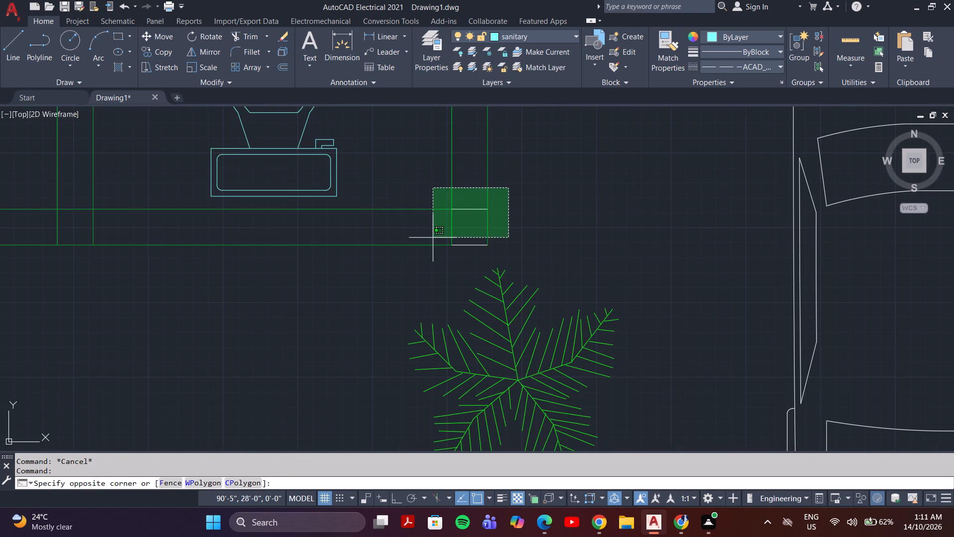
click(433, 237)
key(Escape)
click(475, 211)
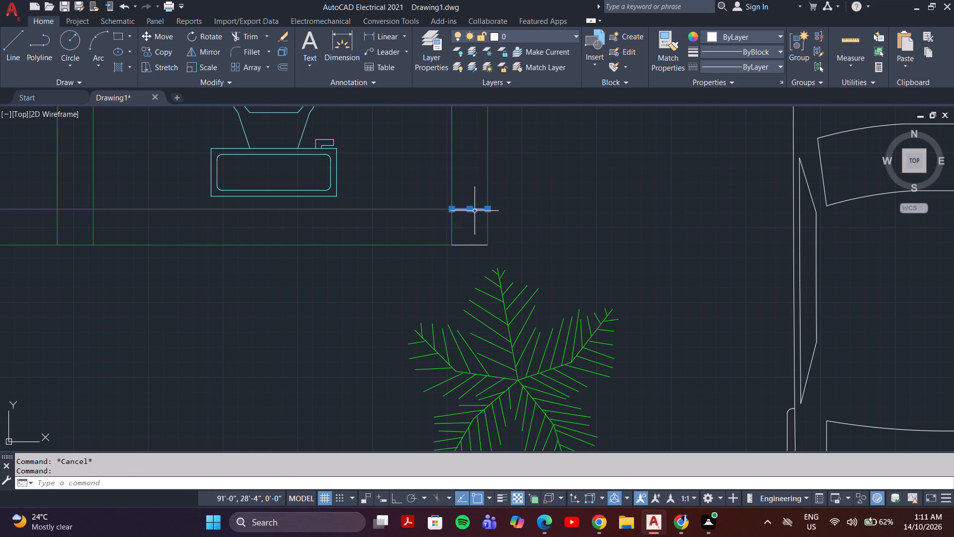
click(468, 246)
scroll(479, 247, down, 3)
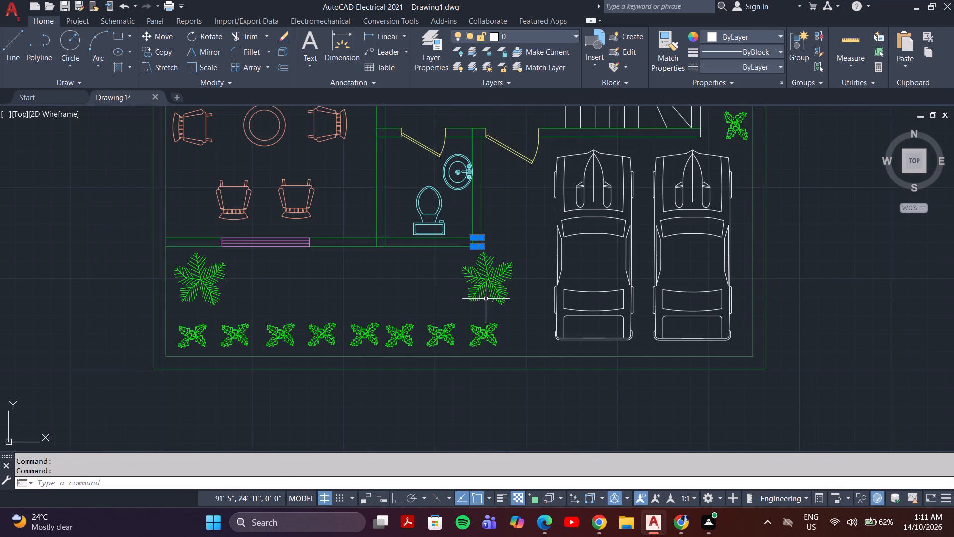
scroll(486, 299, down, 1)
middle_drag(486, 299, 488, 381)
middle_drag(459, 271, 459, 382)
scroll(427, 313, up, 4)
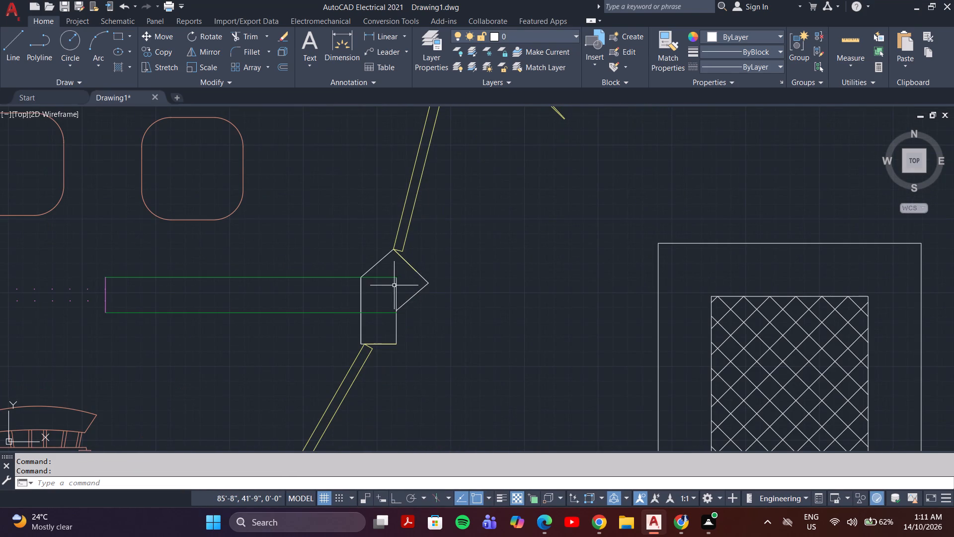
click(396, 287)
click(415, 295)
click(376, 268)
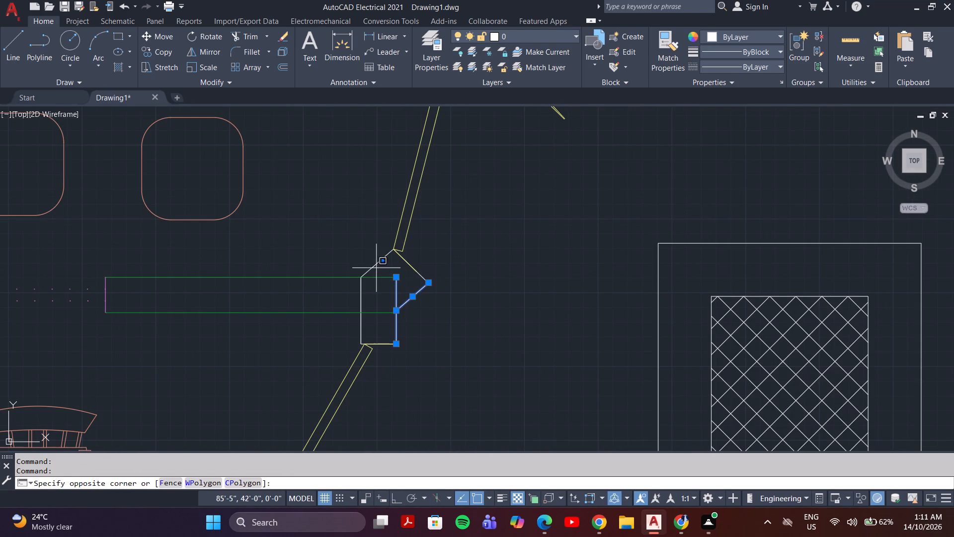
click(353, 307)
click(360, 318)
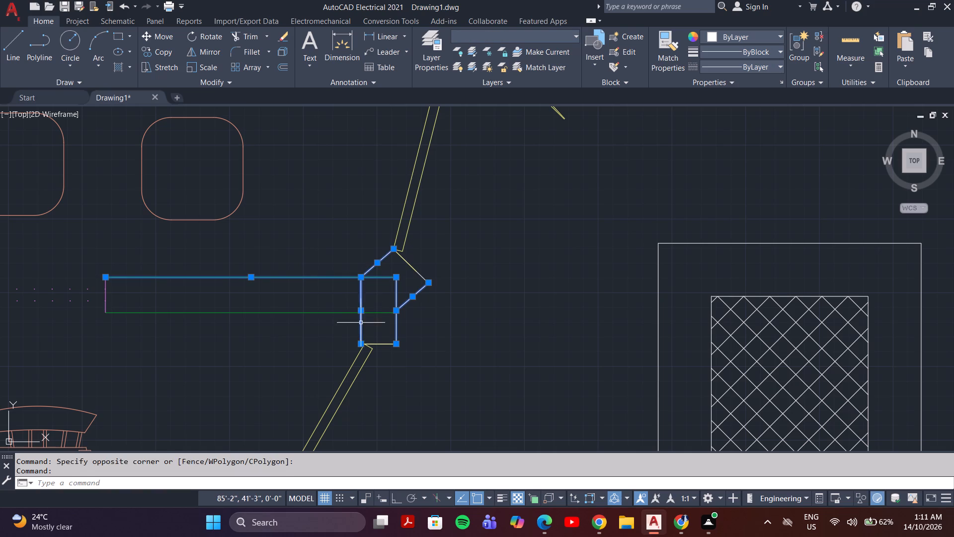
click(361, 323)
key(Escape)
Select the white slanted and vertical outline lines of the wall post between the yellow doors.
click(370, 271)
click(406, 295)
click(427, 273)
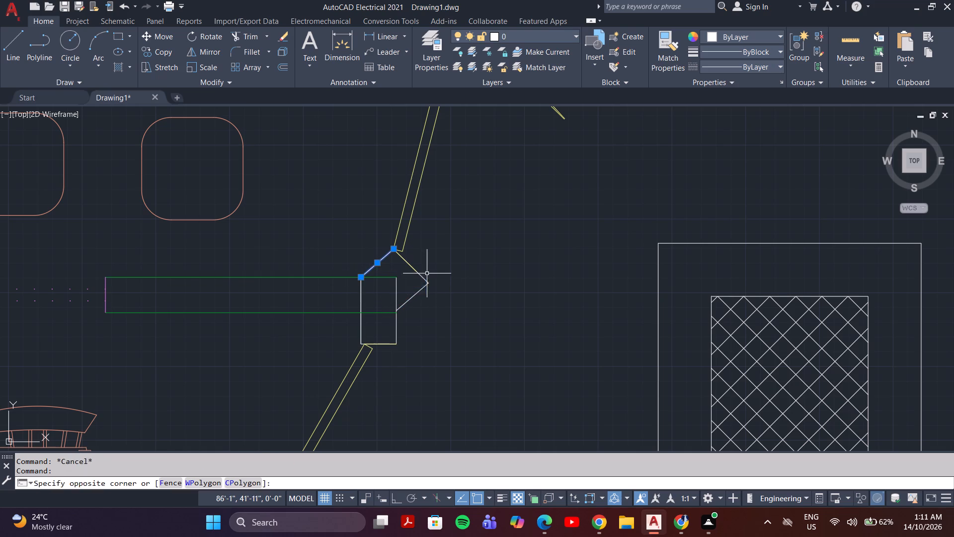
drag(440, 272, 434, 274)
click(412, 303)
click(401, 324)
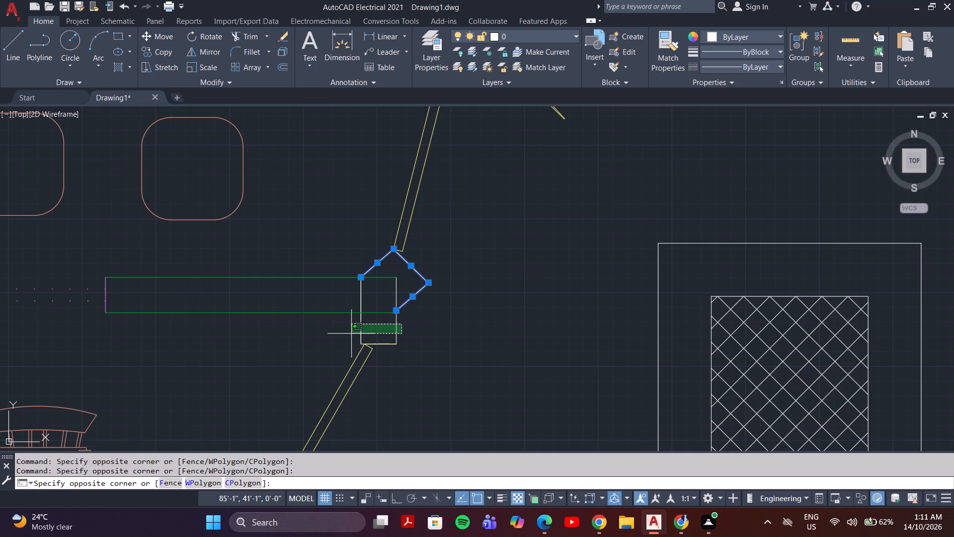
click(350, 333)
Add the two short white lines at the front bathroom's outer wall corner to the selection.
scroll(379, 332, down, 1)
middle_drag(381, 328, 386, 225)
scroll(387, 233, up, 4)
scroll(398, 253, down, 5)
middle_drag(424, 315, 407, 257)
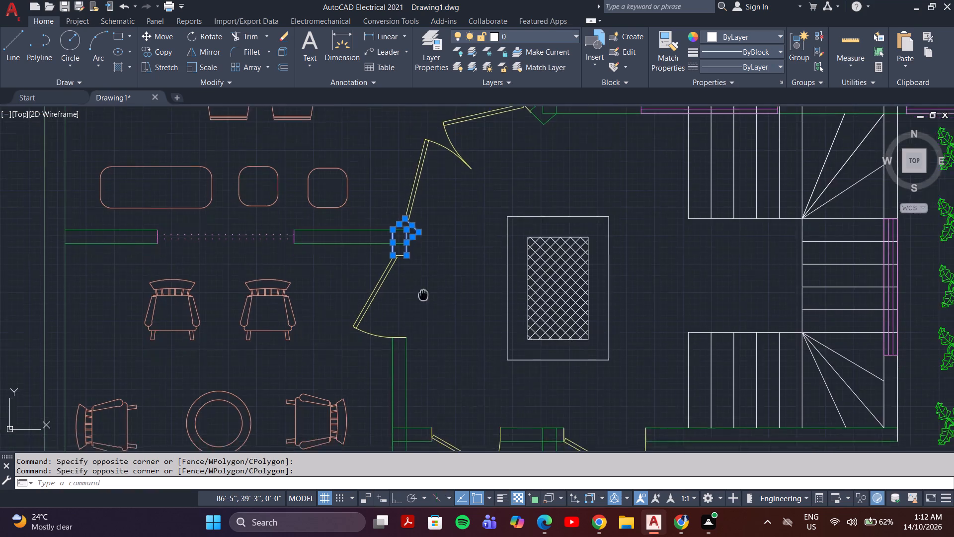
middle_drag(407, 257, 384, 201)
middle_drag(409, 287, 421, 172)
middle_drag(450, 323, 457, 245)
scroll(452, 323, up, 1)
scroll(520, 304, up, 2)
middle_drag(582, 351, 517, 241)
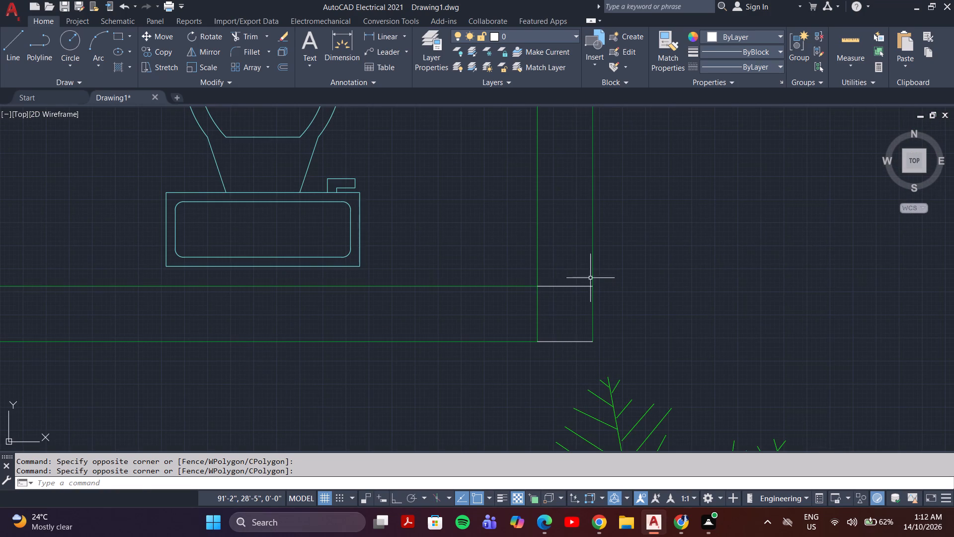
click(576, 272)
click(550, 356)
Add the white wall stub lines on both sides of the middle bathroom's door to the selection.
scroll(565, 267, down, 3)
scroll(526, 219, down, 2)
middle_drag(526, 218, 487, 390)
middle_drag(521, 219, 500, 402)
middle_drag(457, 196, 495, 338)
scroll(477, 292, up, 4)
click(456, 263)
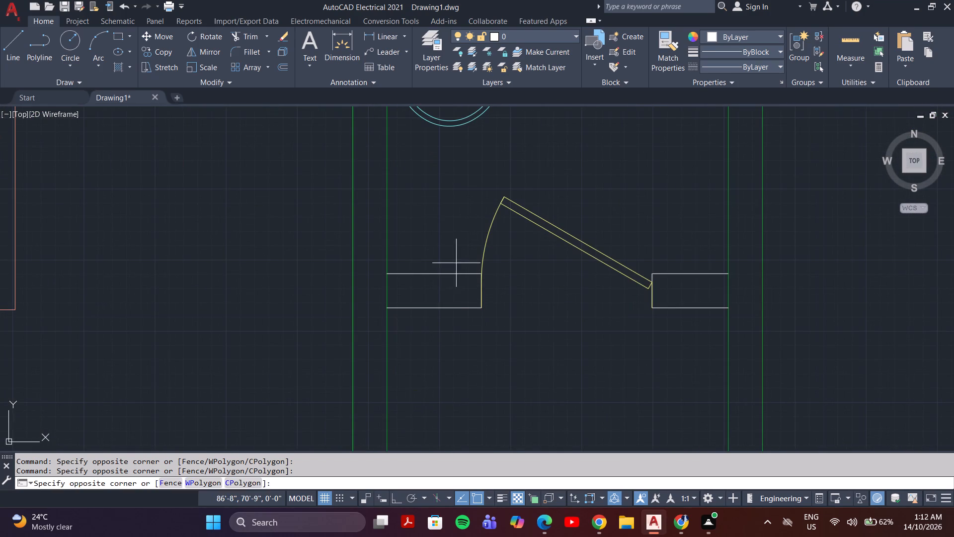
click(422, 336)
drag(709, 261, 701, 265)
click(663, 343)
Add the wall line behind the middle bathroom's toilet, beneath the window, to the selection.
middle_drag(653, 256, 593, 505)
middle_drag(585, 365, 585, 378)
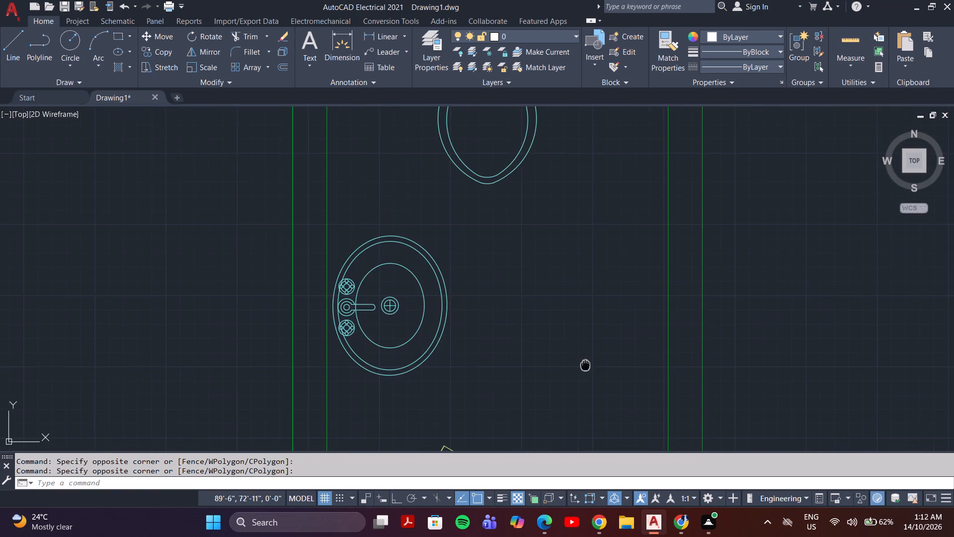
middle_drag(585, 378, 585, 461)
scroll(573, 376, down, 3)
middle_drag(574, 339, 574, 411)
scroll(571, 395, up, 4)
click(649, 246)
click(629, 286)
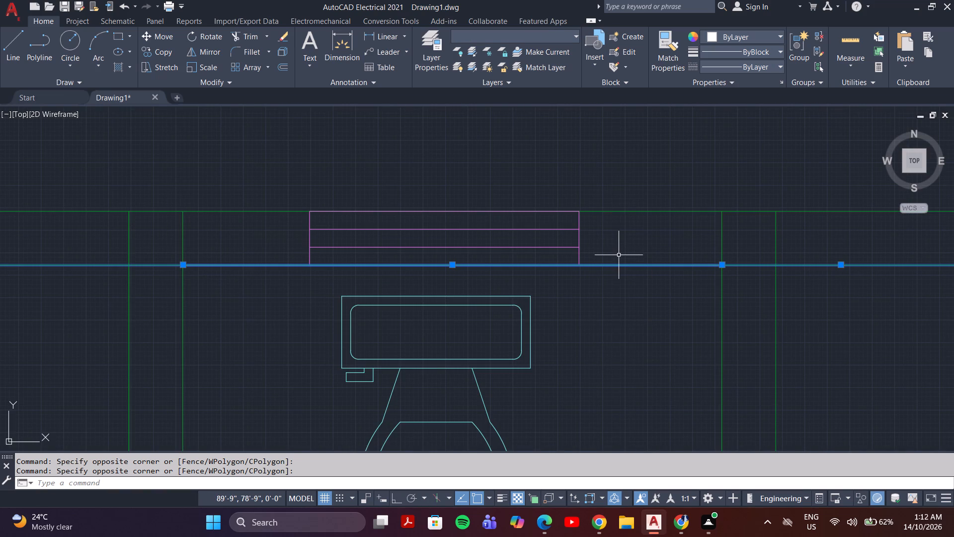
Assign the selected wall lines to the inner wall layer and clear the selection.
click(573, 30)
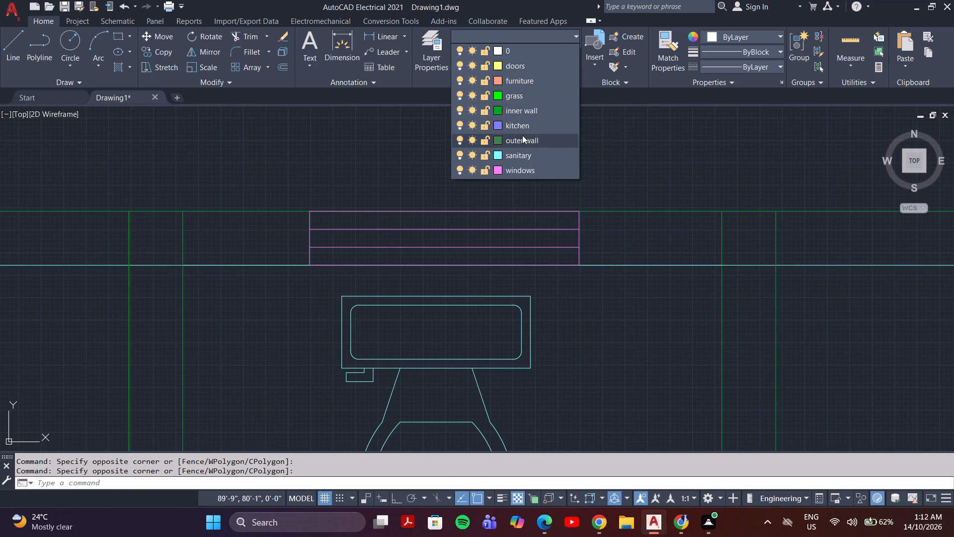
click(523, 111)
scroll(566, 192, down, 3)
key(Escape)
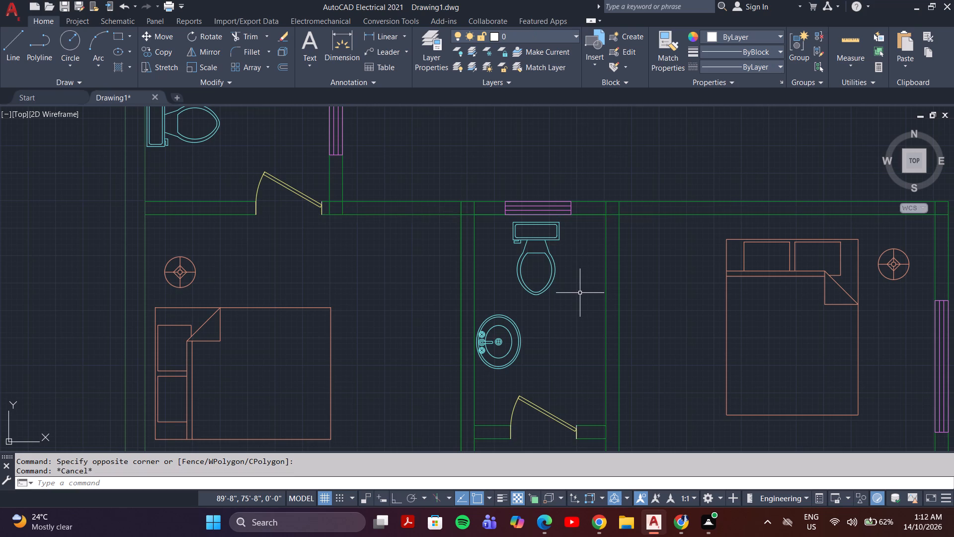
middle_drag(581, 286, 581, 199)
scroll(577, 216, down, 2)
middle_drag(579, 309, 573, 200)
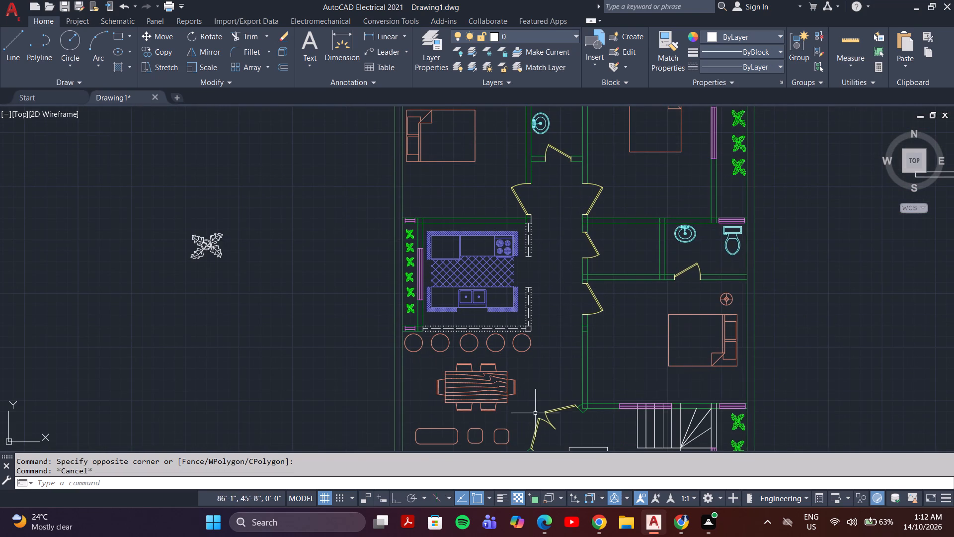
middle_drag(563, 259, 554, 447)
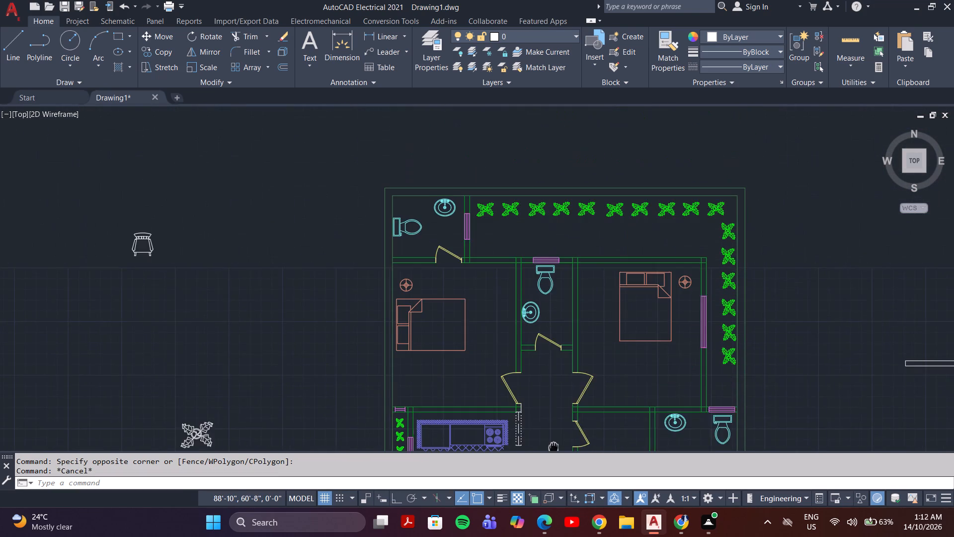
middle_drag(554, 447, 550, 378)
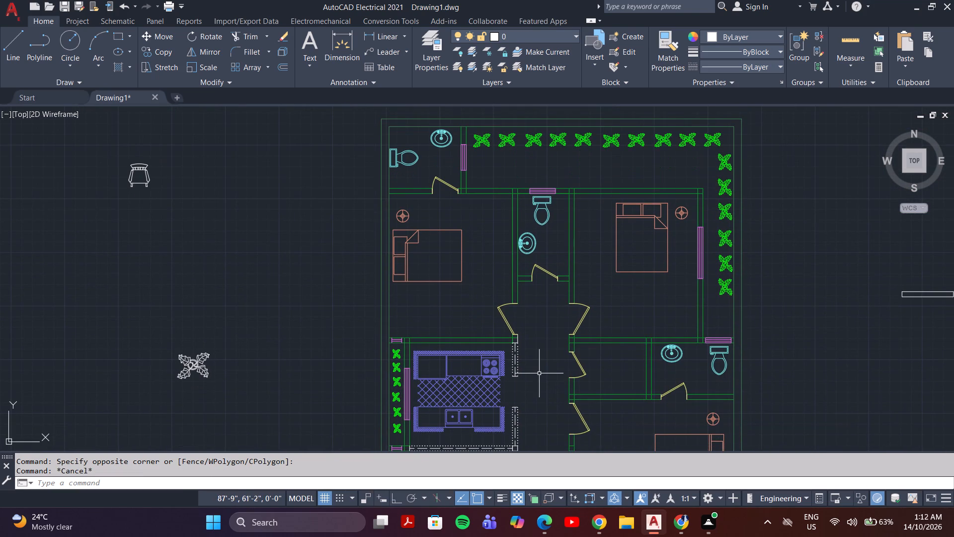
Look over the floor plan for objects that still need their own layer, ending at the staircase and parking area.
middle_drag(533, 364, 494, 194)
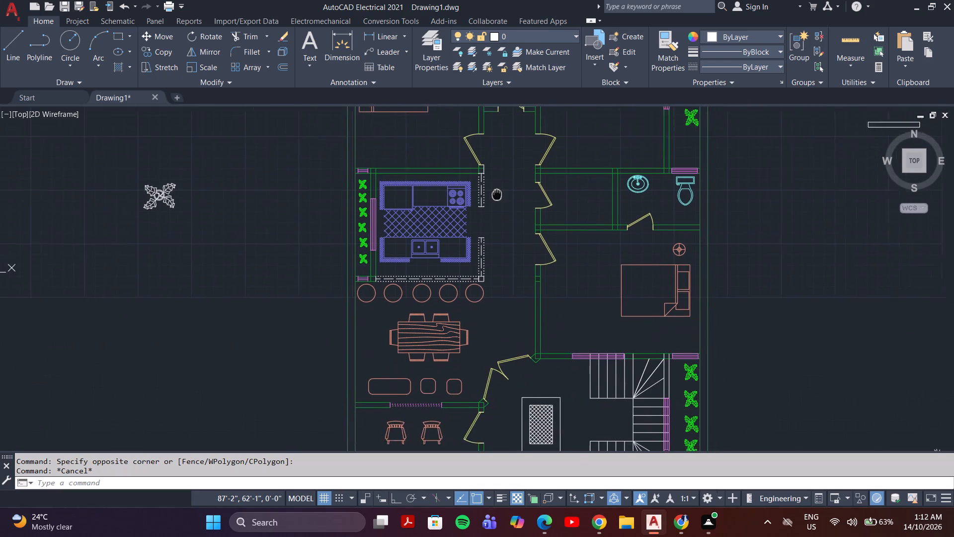
middle_drag(494, 194, 483, 188)
middle_drag(515, 299, 523, 211)
middle_drag(544, 295, 541, 306)
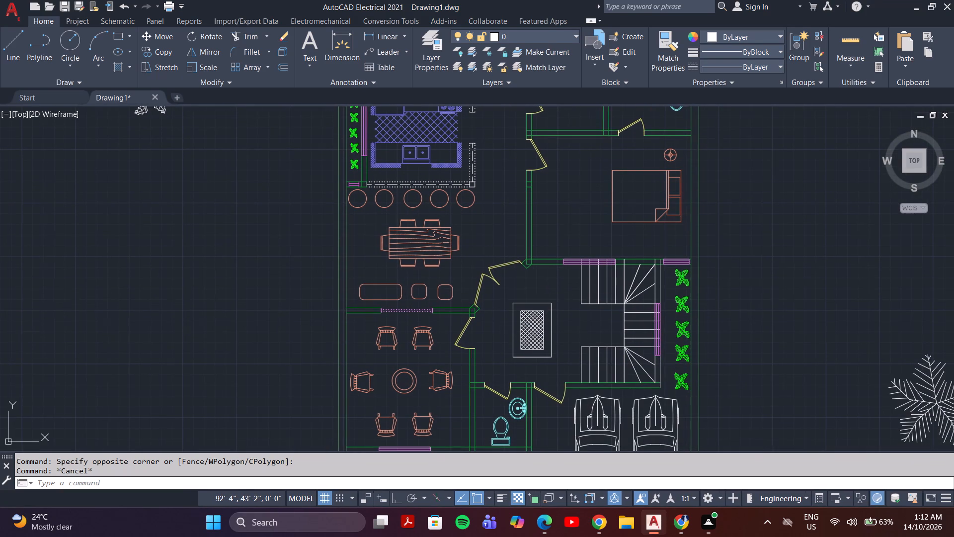
middle_drag(541, 306, 501, 374)
middle_drag(518, 397, 500, 368)
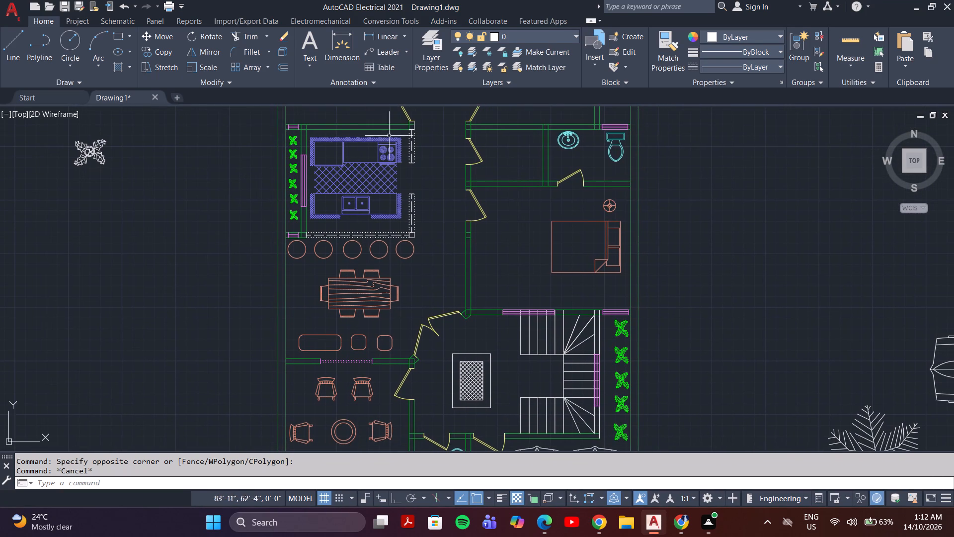
middle_drag(521, 257, 486, 165)
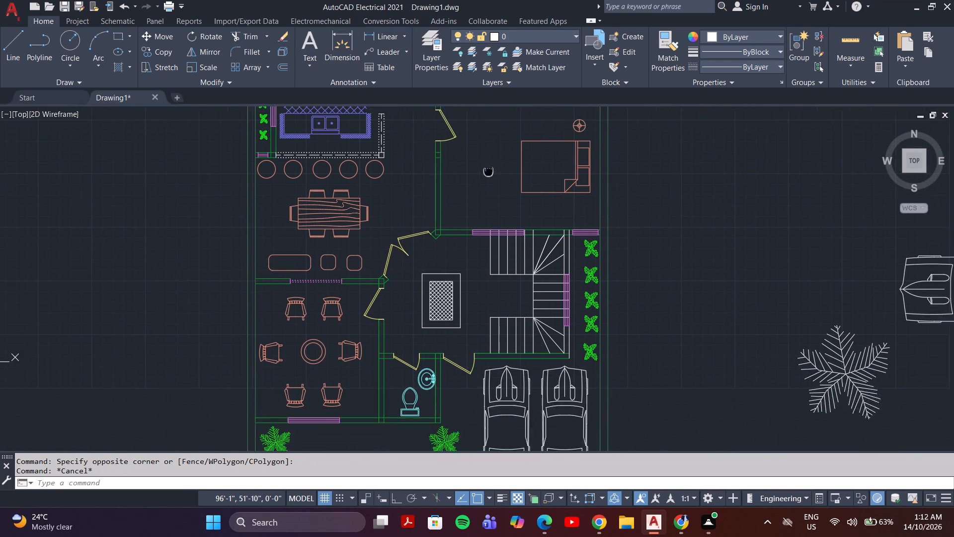
middle_drag(486, 165, 486, 165)
scroll(486, 165, up, 1)
middle_drag(503, 237, 526, 83)
scroll(532, 90, down, 1)
scroll(532, 219, down, 2)
middle_drag(523, 251, 496, 313)
Create a new layer named staircase and give it the red colour 10.
click(569, 39)
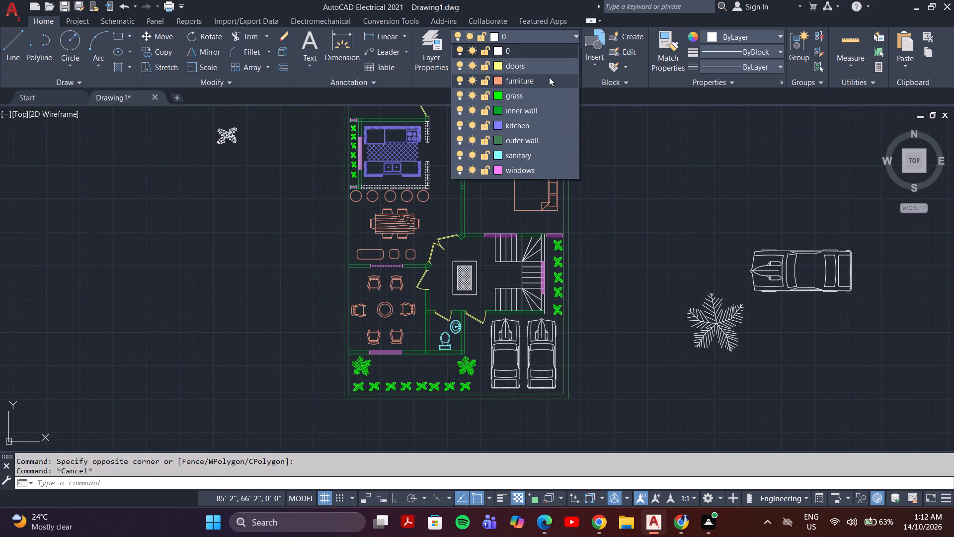
click(431, 43)
click(434, 49)
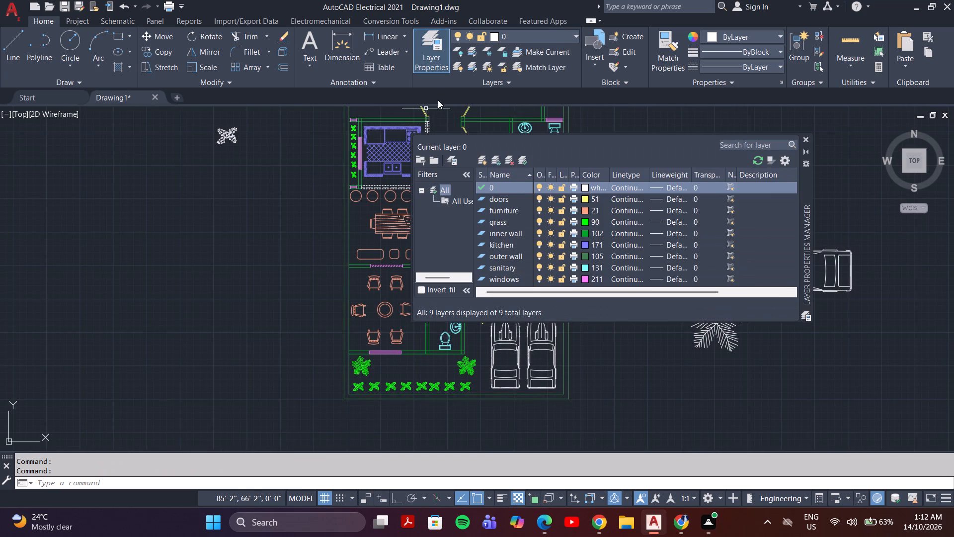
click(481, 163)
key(s)
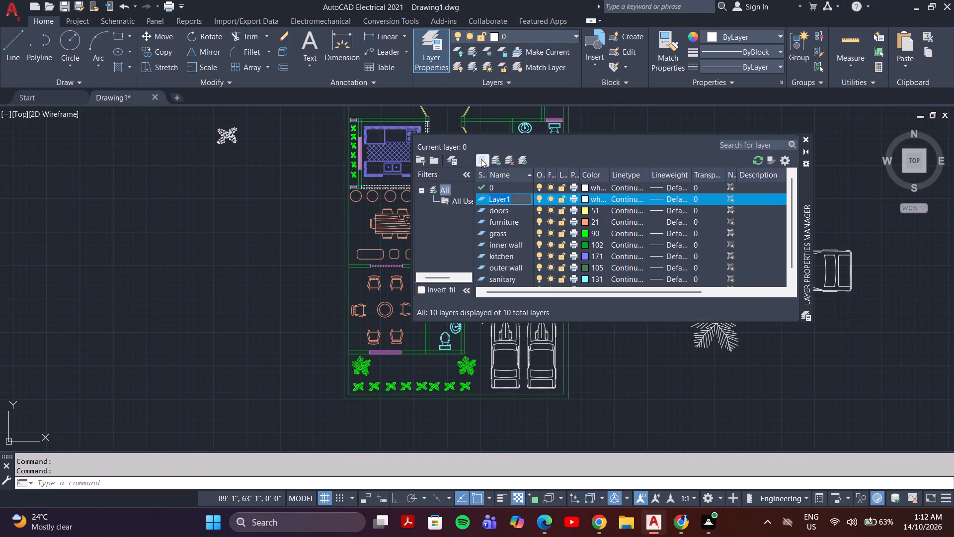
text(taircase)
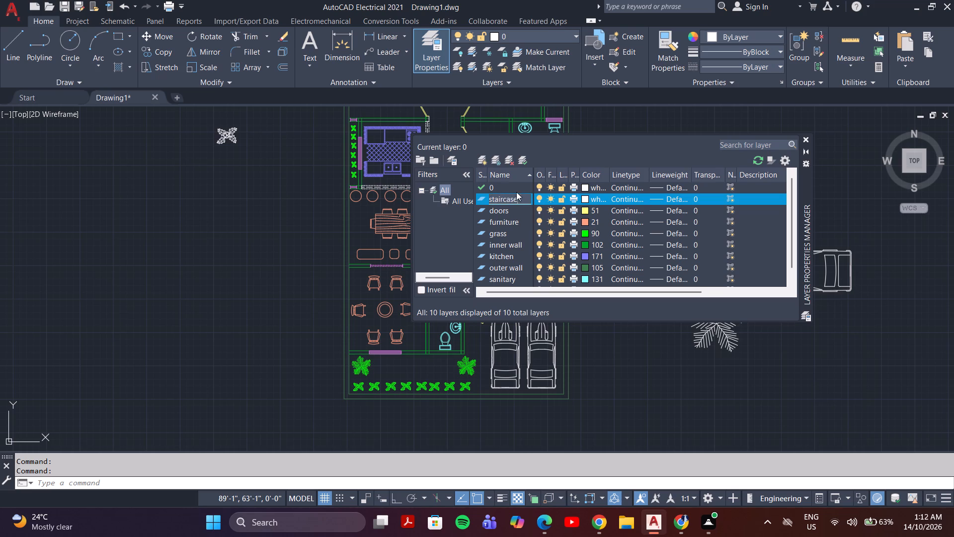
click(586, 199)
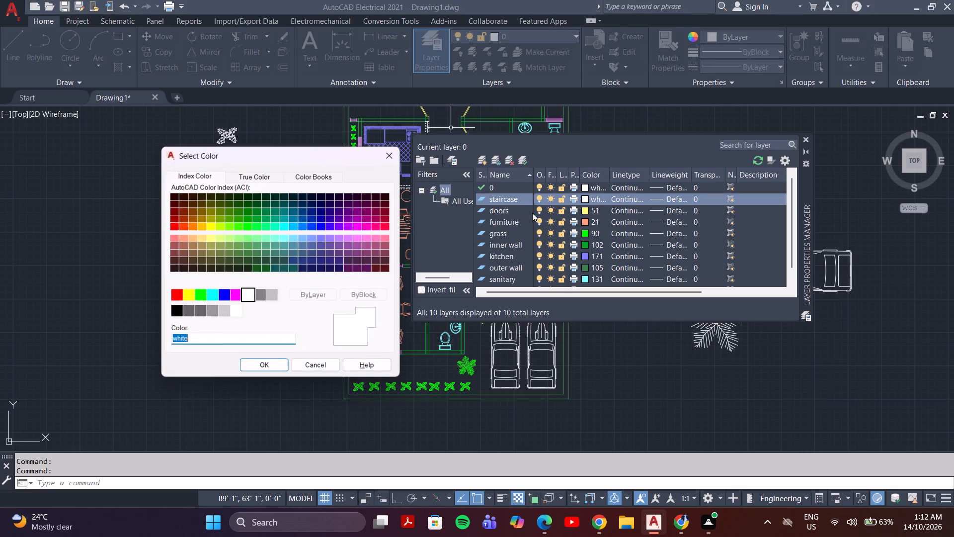
click(172, 228)
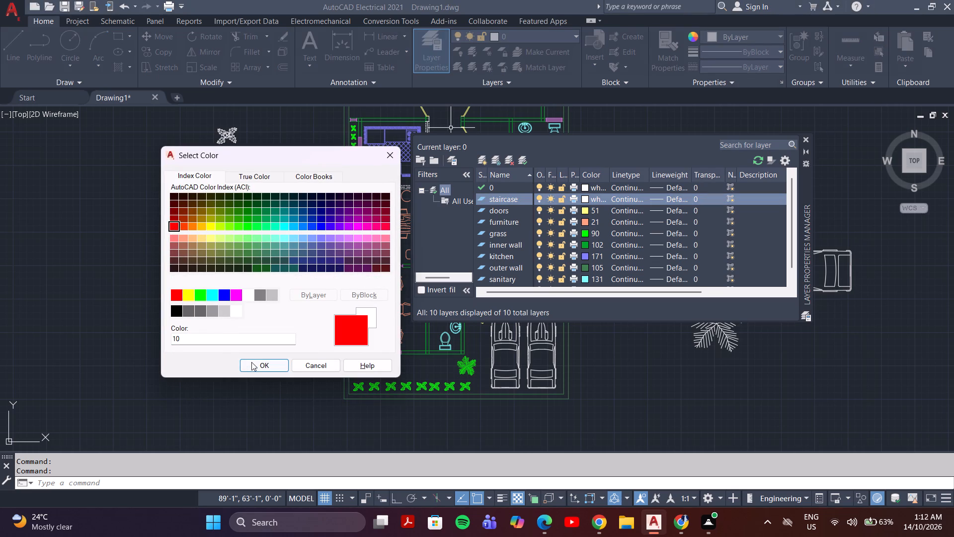
click(252, 362)
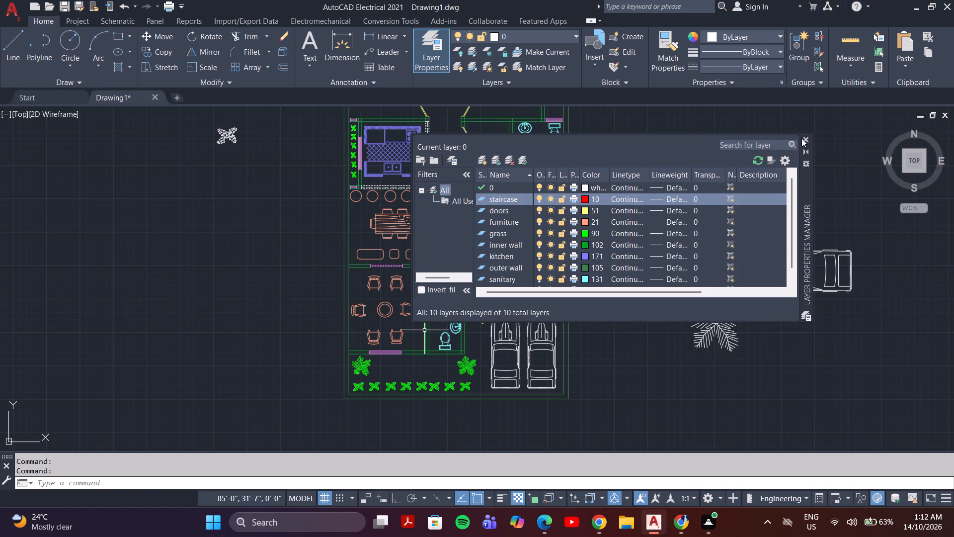
click(801, 138)
Select the lines of all three staircase flights and both winder turns, assign them to the staircase layer and clear the selection.
click(554, 39)
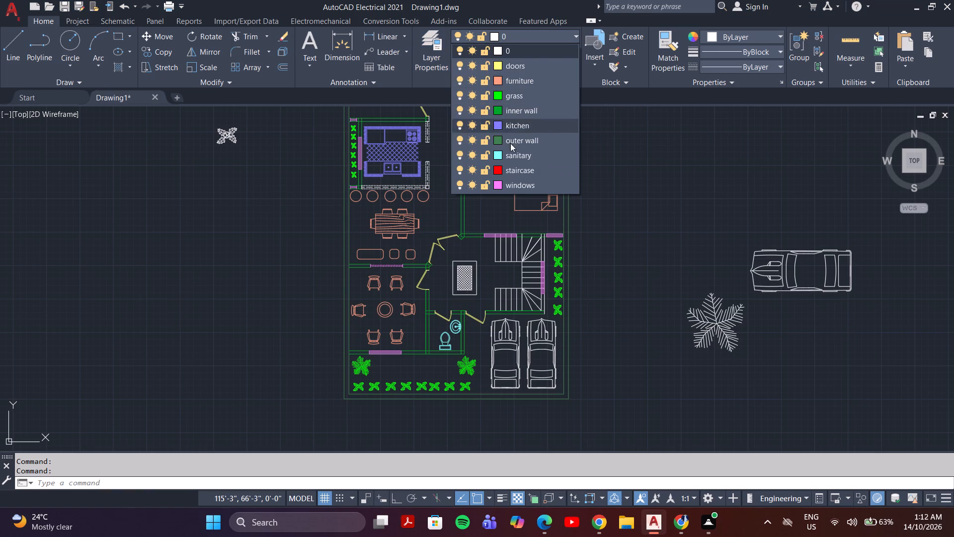
click(621, 158)
scroll(466, 286, up, 3)
click(739, 166)
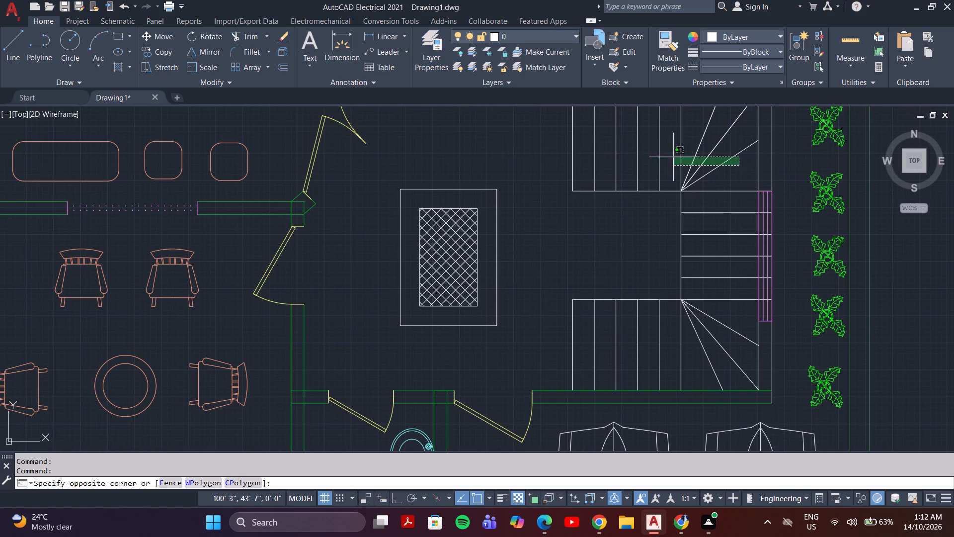
click(535, 183)
click(721, 186)
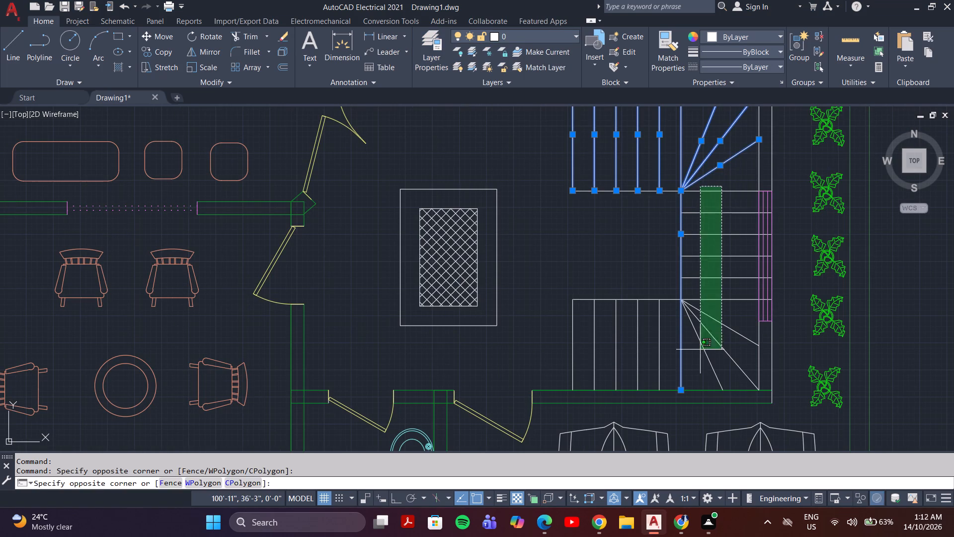
click(701, 352)
click(668, 349)
click(546, 365)
middle_drag(676, 176, 629, 317)
click(570, 38)
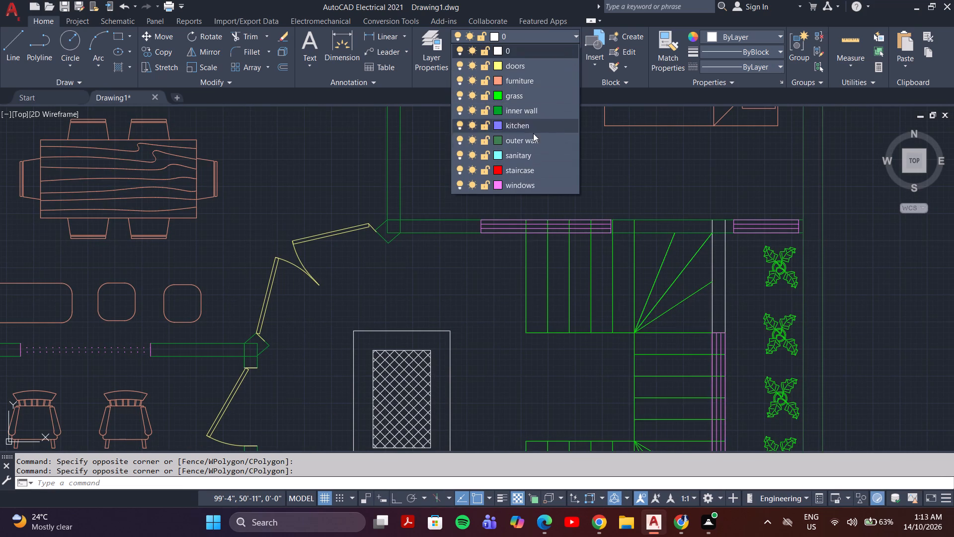
click(526, 169)
scroll(490, 330, up, 2)
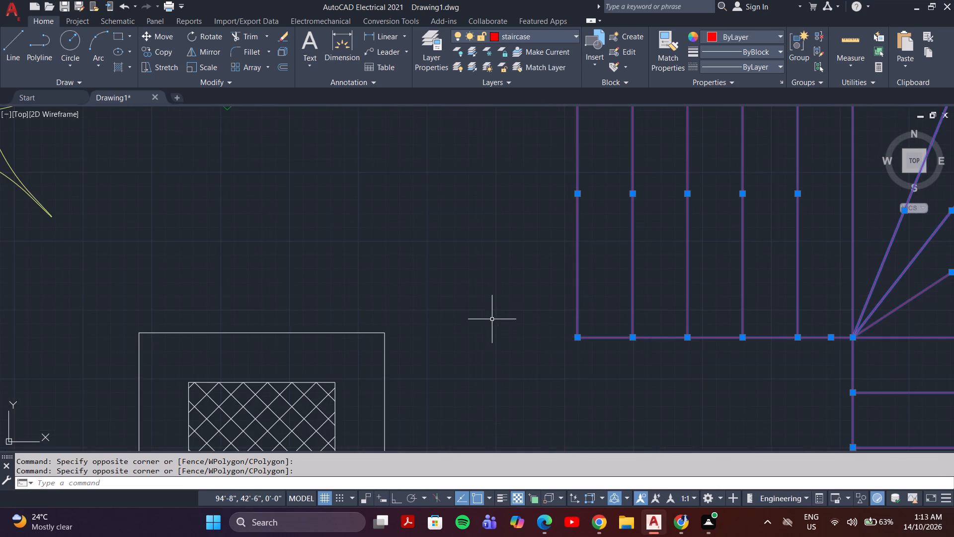
middle_drag(508, 284, 456, 461)
middle_drag(536, 317, 523, 367)
scroll(518, 343, up, 1)
key(Escape)
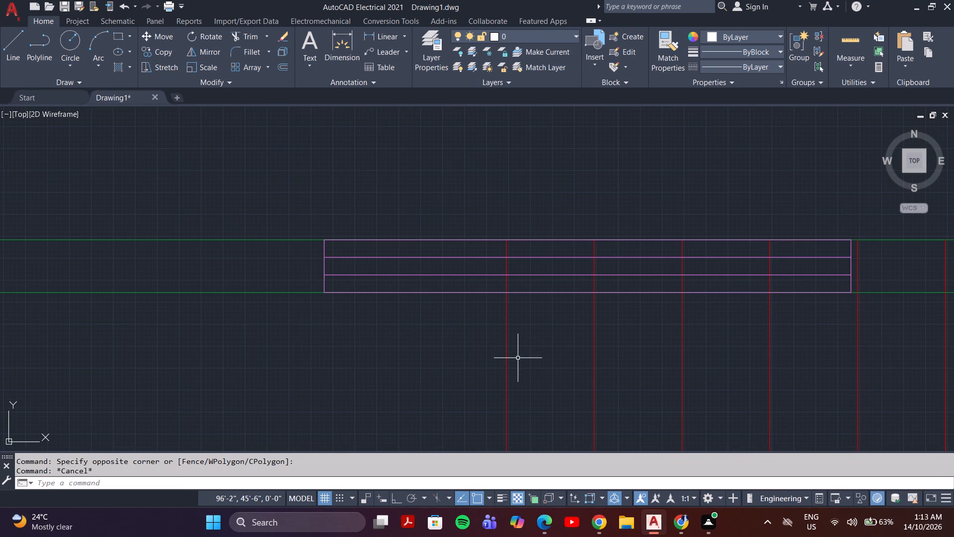
Trim the upper flight's stair lines out of the window's outermost strip and out of the wall thickness beside that window.
text(tr)
key(Return)
scroll(509, 293, up, 1)
middle_drag(505, 318, 483, 423)
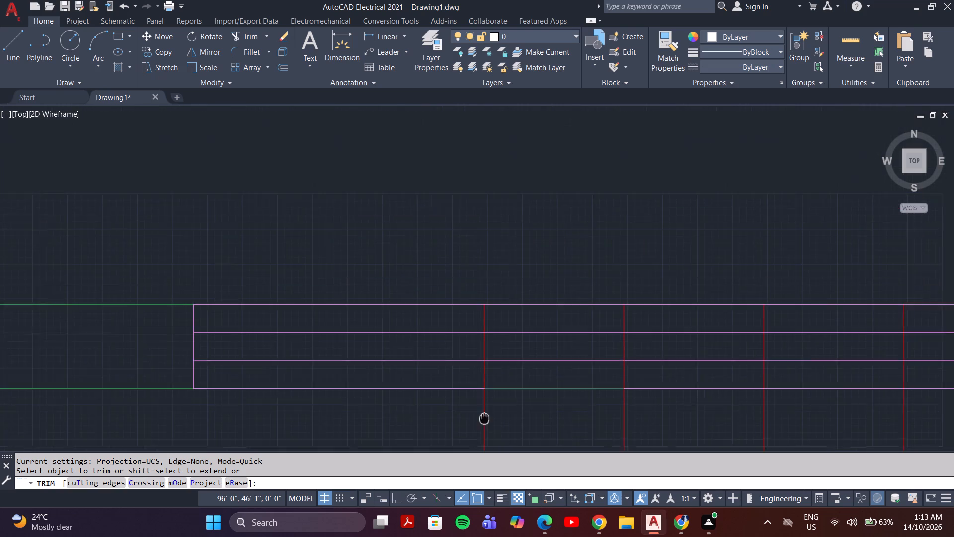
middle_drag(483, 423, 482, 423)
drag(460, 333, 714, 331)
middle_drag(728, 327, 303, 316)
scroll(324, 319, down, 1)
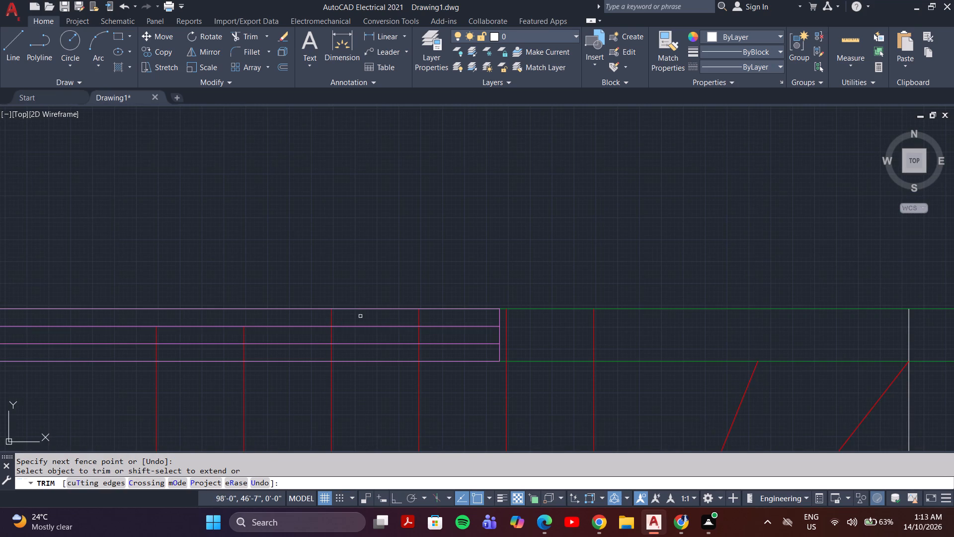
drag(313, 314, 485, 320)
drag(613, 327, 501, 330)
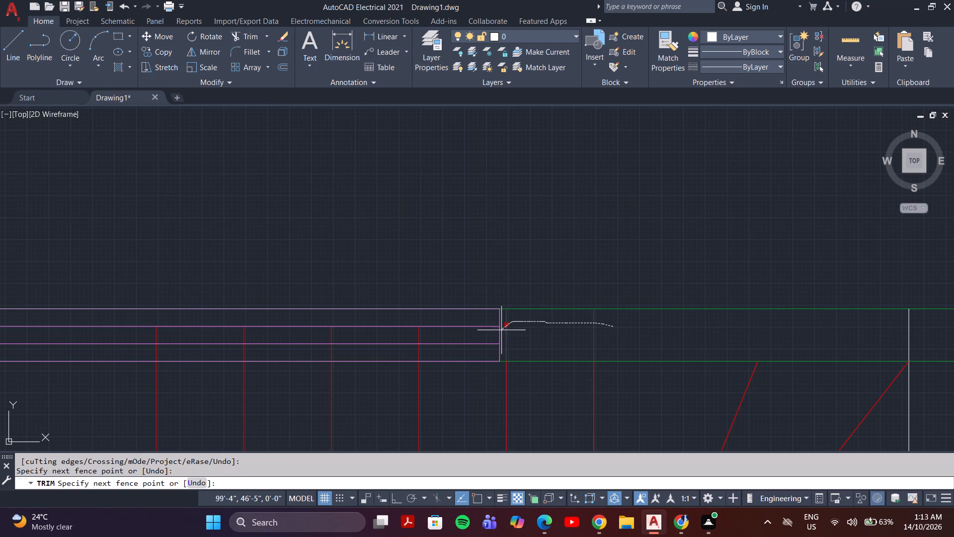
drag(501, 330, 501, 330)
Trim the upper flight's stair lines out of the middle strip of the same window.
scroll(372, 356, up, 2)
drag(534, 296, 217, 294)
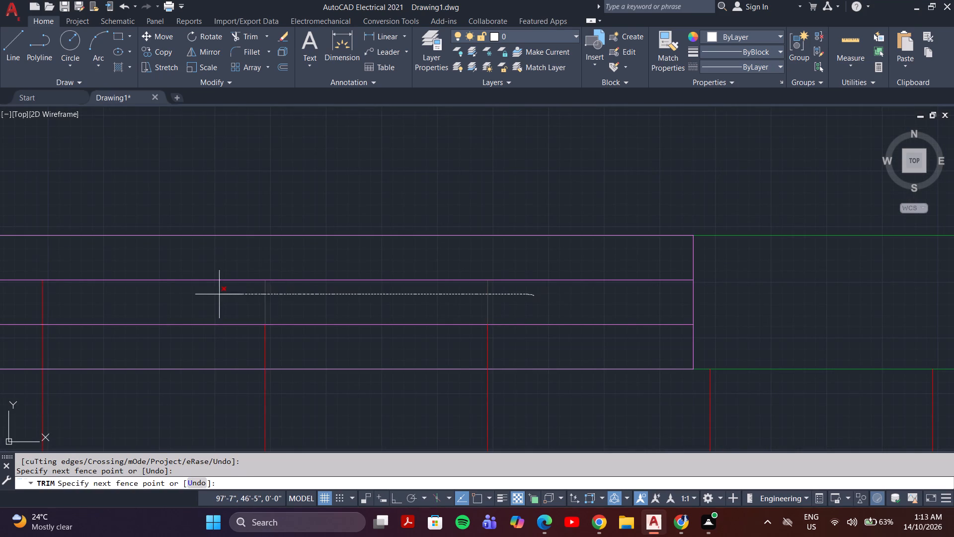
drag(217, 294, 215, 294)
scroll(213, 294, down, 2)
middle_drag(218, 294, 414, 288)
scroll(282, 317, up, 3)
drag(133, 230, 331, 221)
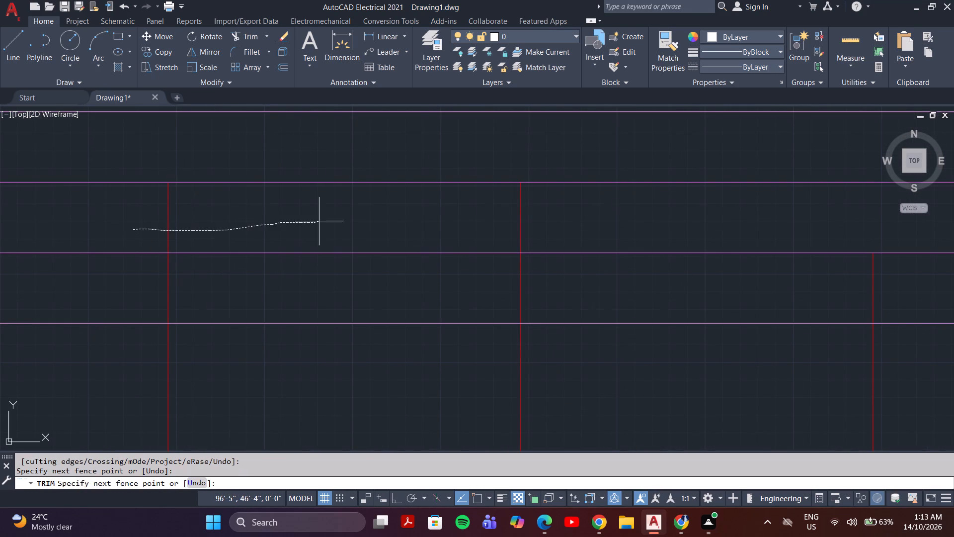
drag(331, 221, 654, 211)
Trim the upper flight's stair lines out of the window strip nearest the stairs.
scroll(634, 236, down, 3)
scroll(471, 251, up, 1)
drag(472, 250, 591, 249)
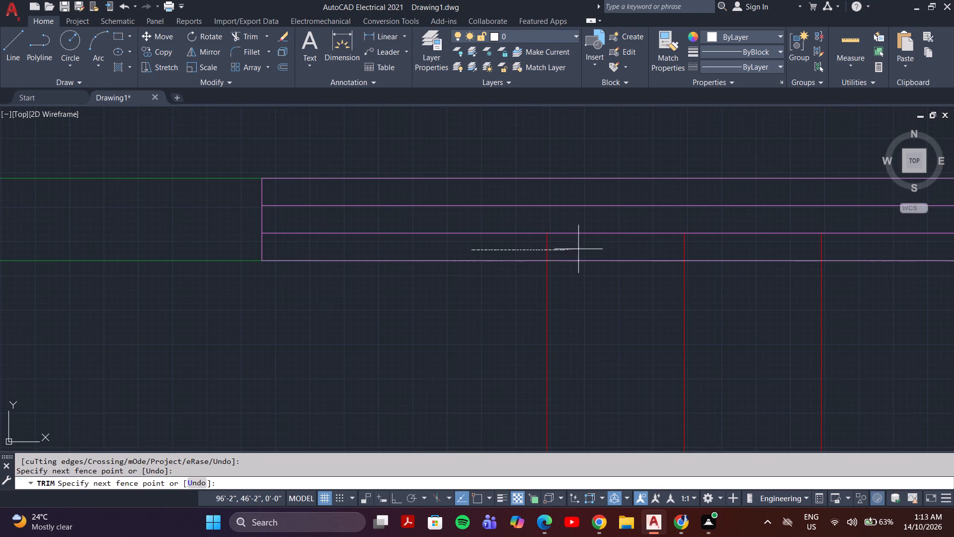
drag(591, 249, 748, 247)
scroll(742, 246, down, 1)
middle_drag(671, 248, 159, 249)
scroll(262, 251, up, 1)
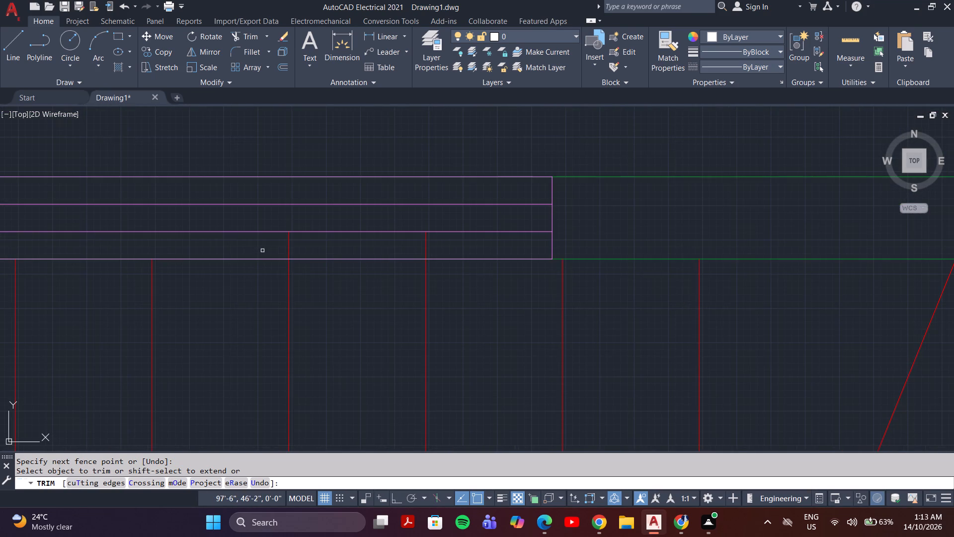
drag(261, 249, 463, 244)
Trim the middle flight's tread lines out of the inner strip of the window at the end of the treads.
scroll(465, 245, down, 2)
middle_drag(628, 290, 459, 234)
scroll(501, 285, down, 2)
middle_drag(505, 311, 492, 184)
scroll(492, 152, up, 1)
scroll(532, 345, up, 2)
middle_drag(528, 341, 491, 160)
scroll(487, 133, down, 2)
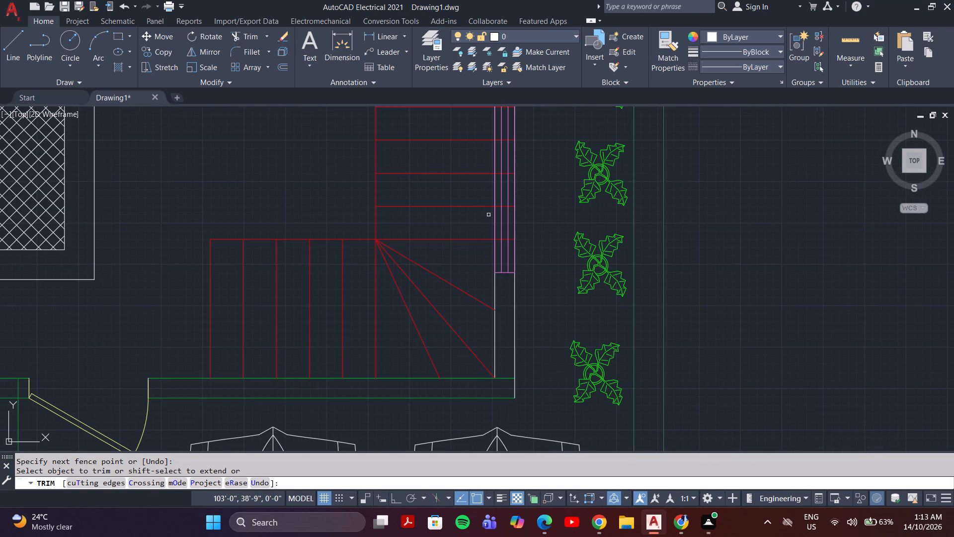
scroll(500, 270, up, 2)
drag(490, 245, 490, 174)
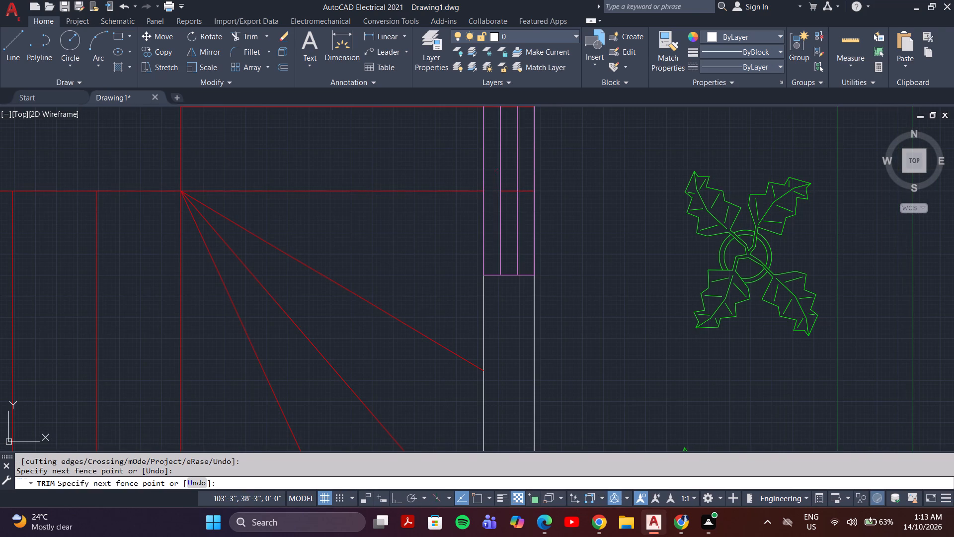
middle_drag(490, 173, 490, 301)
scroll(492, 293, down, 1)
drag(492, 280, 491, 227)
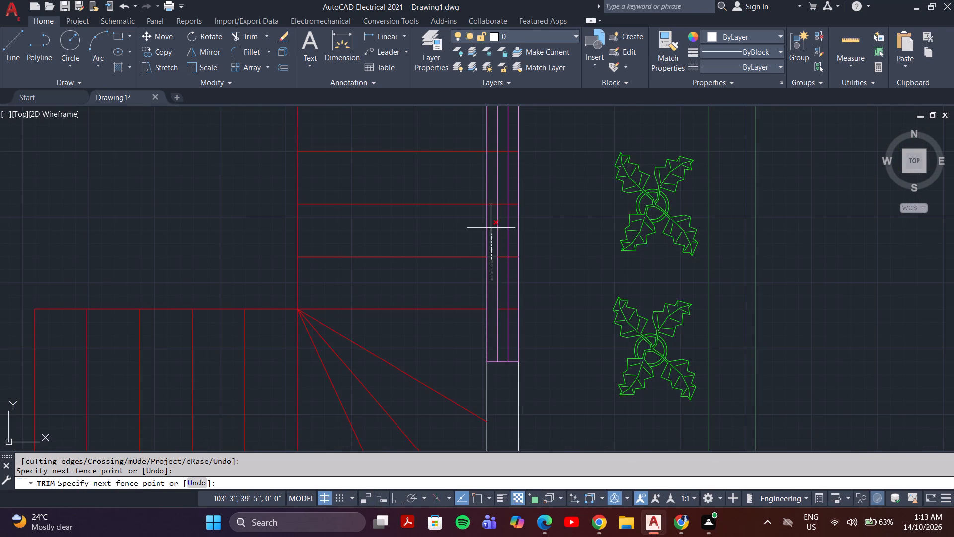
drag(491, 227, 490, 142)
scroll(490, 142, down, 1)
middle_drag(490, 142, 490, 291)
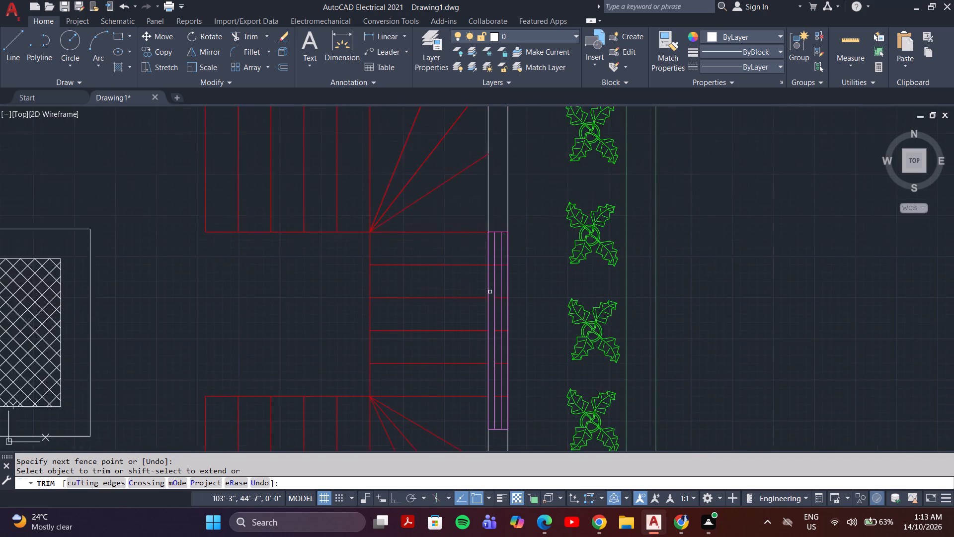
scroll(490, 292, up, 3)
drag(486, 258, 483, 169)
middle_drag(483, 169, 483, 378)
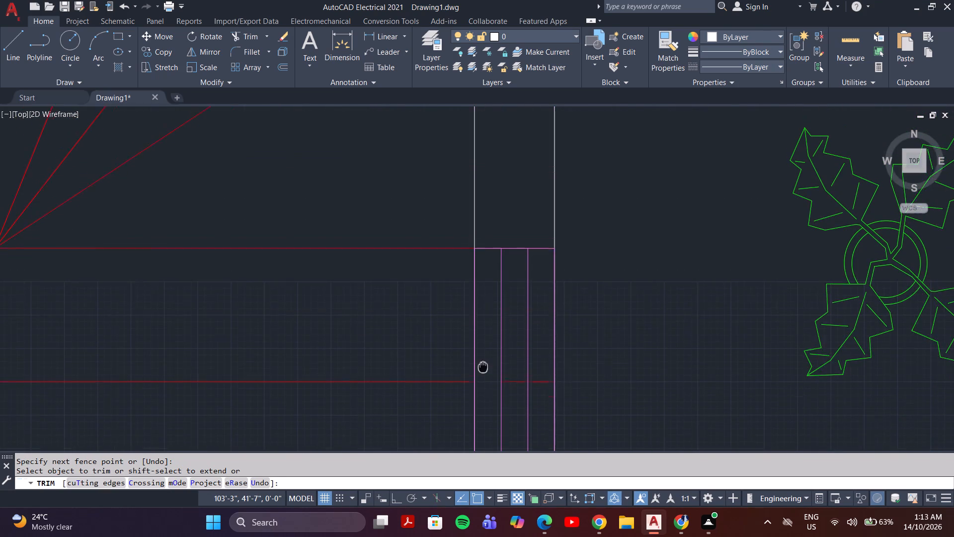
middle_drag(483, 378, 483, 380)
Trim the middle flight's tread lines out of the outermost strip of that window, on the side facing the plants.
scroll(487, 298, down, 2)
middle_drag(491, 344, 452, 246)
scroll(478, 255, up, 2)
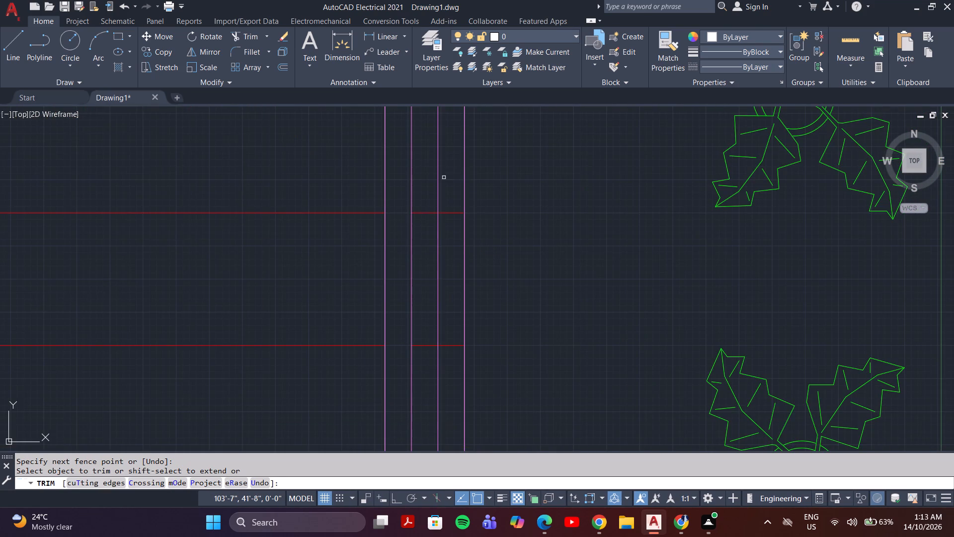
drag(447, 178, 452, 392)
middle_drag(451, 392, 414, 85)
scroll(414, 83, up, 1)
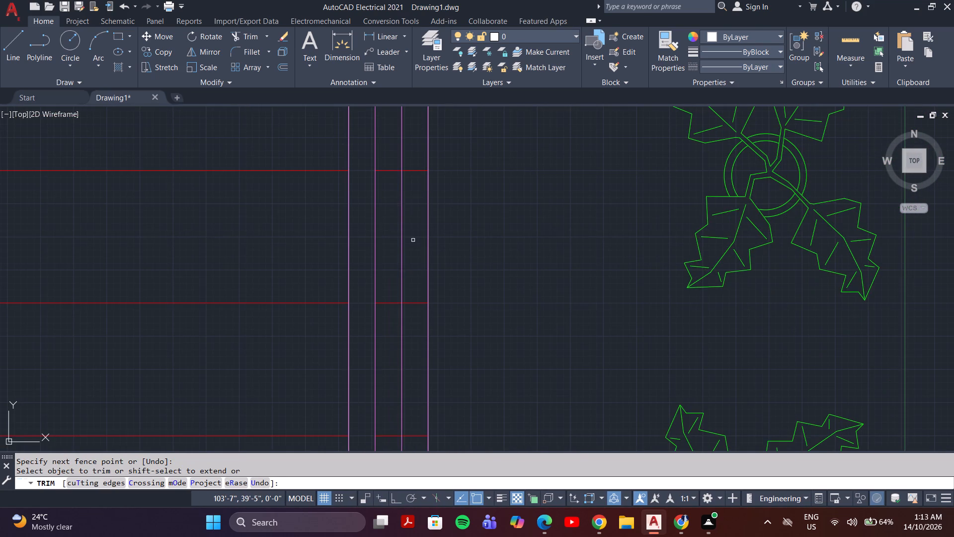
drag(418, 330, 413, 141)
middle_drag(409, 255, 410, 168)
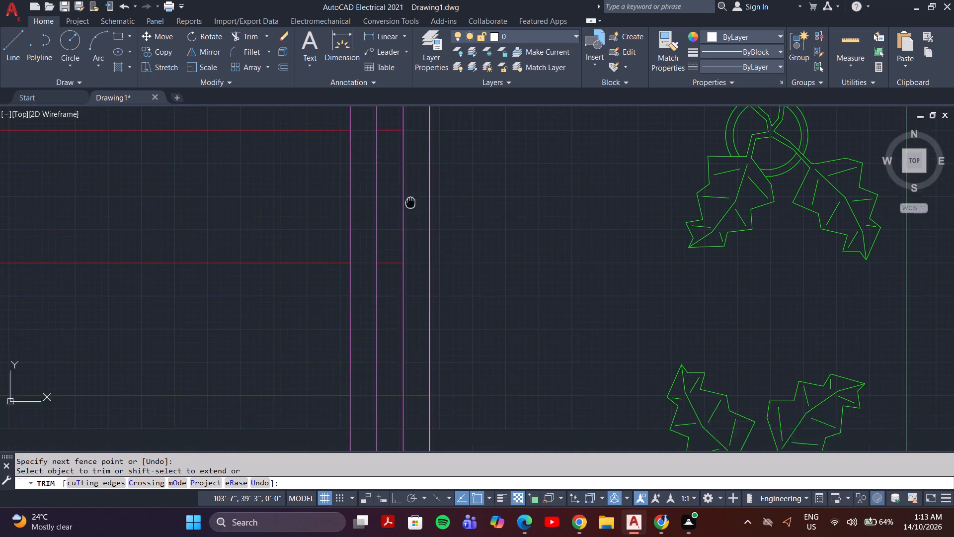
middle_drag(410, 168, 412, 129)
drag(419, 361, 420, 287)
Trim the remaining tread lines out of the middle strip of the window at the end of the middle stair flight.
drag(393, 342, 392, 283)
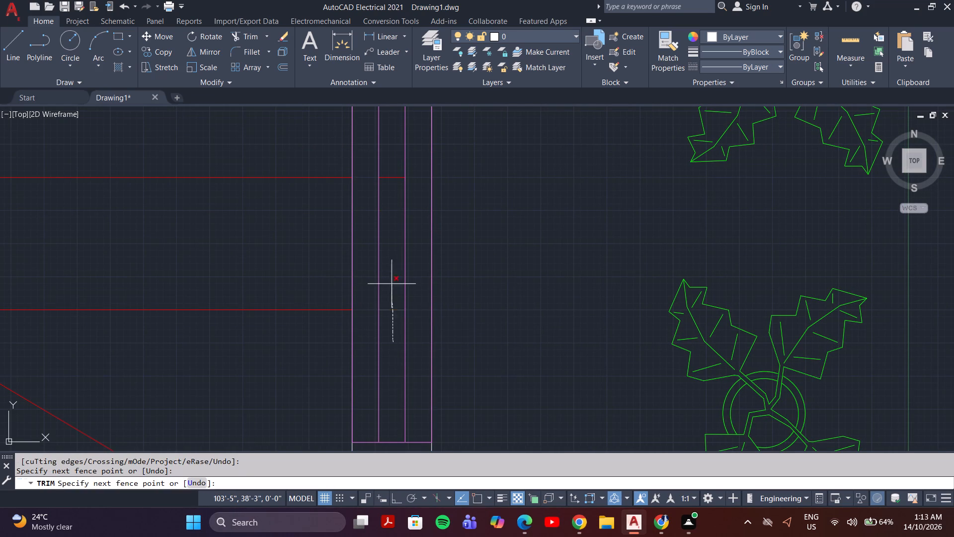
drag(392, 283, 391, 282)
middle_drag(380, 311, 381, 481)
drag(402, 365, 397, 323)
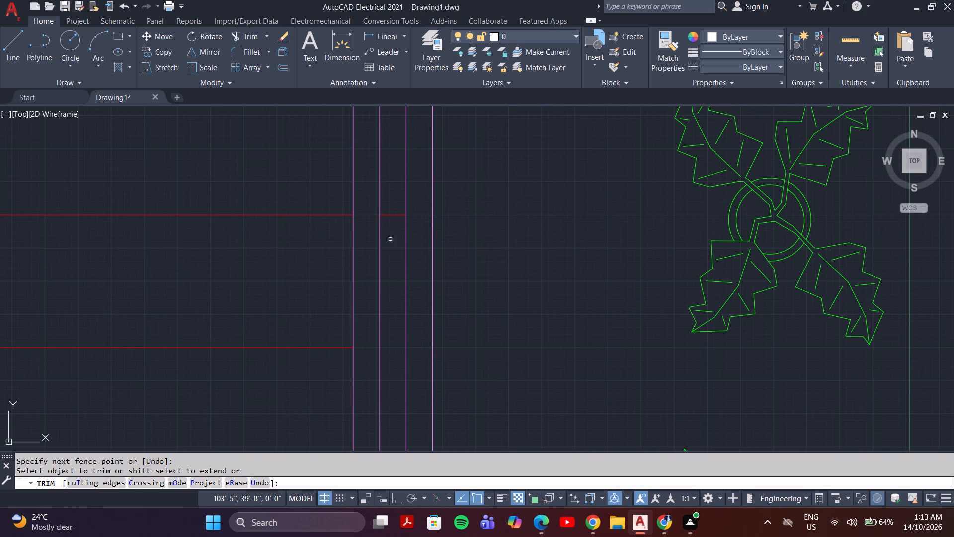
drag(389, 232, 391, 204)
scroll(391, 203, down, 3)
middle_drag(396, 205, 399, 397)
scroll(398, 387, up, 1)
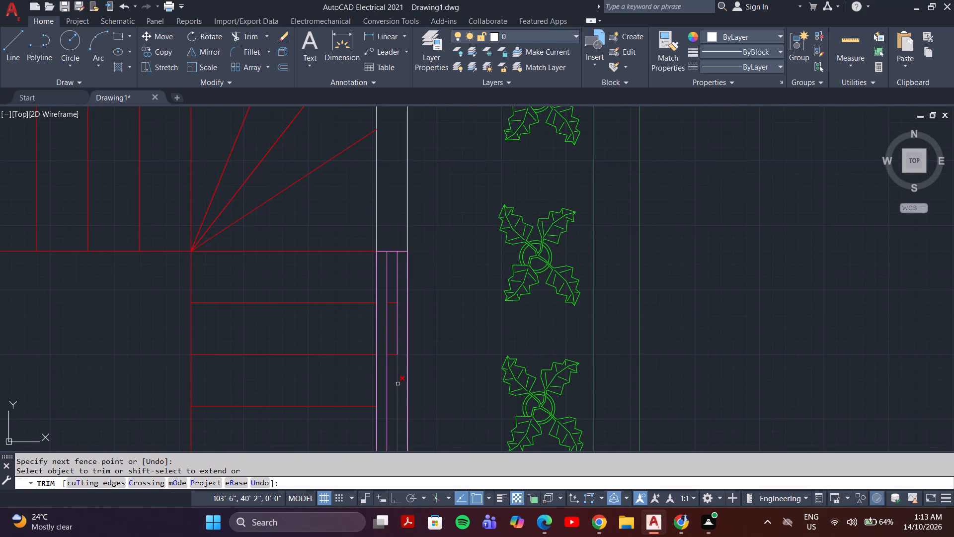
scroll(392, 367, up, 4)
drag(392, 354, 367, 209)
middle_drag(370, 208, 372, 415)
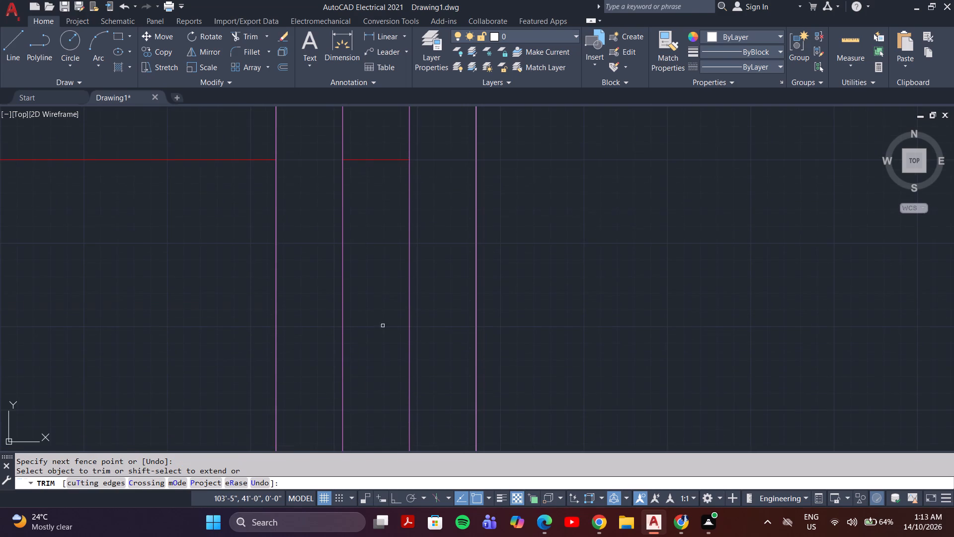
drag(381, 220, 386, 143)
scroll(385, 156, down, 3)
scroll(410, 305, down, 3)
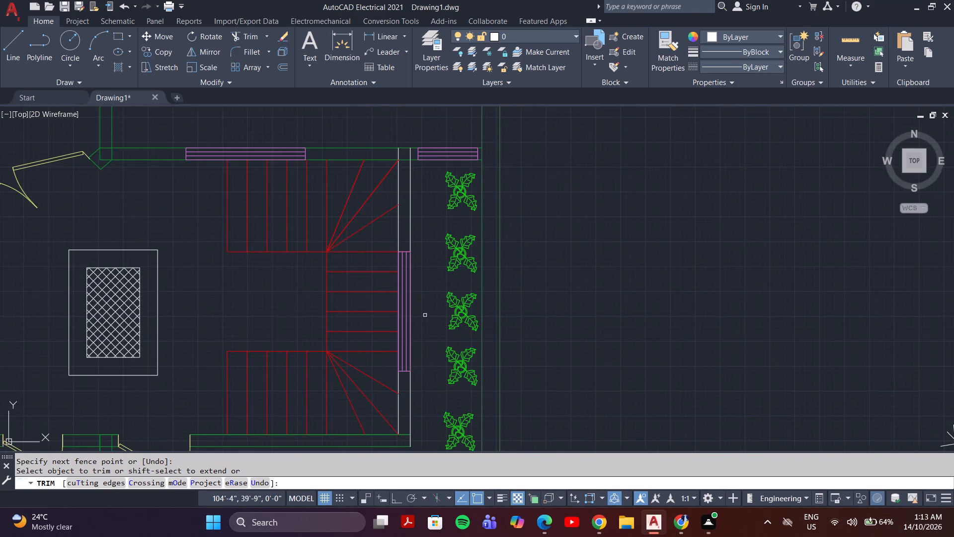
middle_drag(425, 335, 435, 291)
key(Escape)
Move the two long wall lines between the staircase and the plants to the inner wall layer.
click(440, 370)
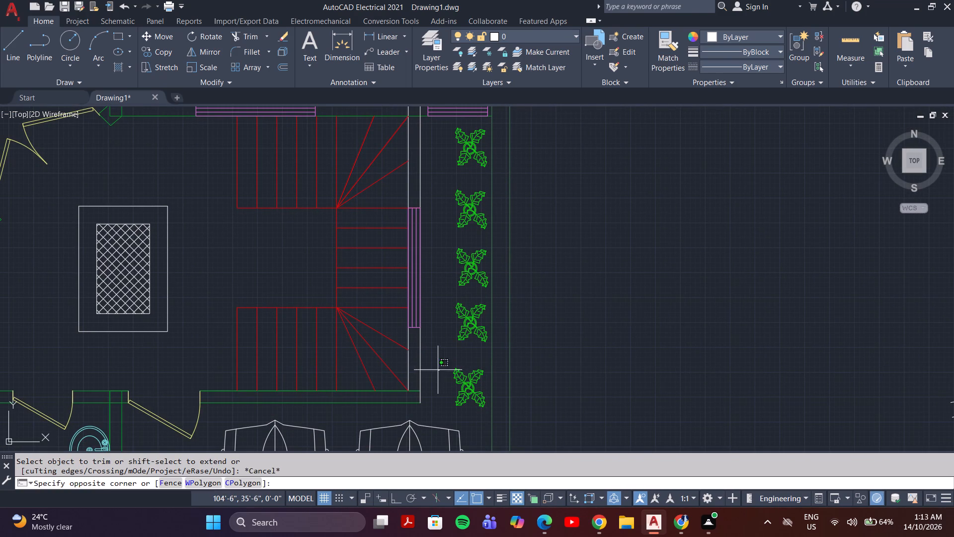
click(403, 365)
middle_drag(439, 322, 422, 462)
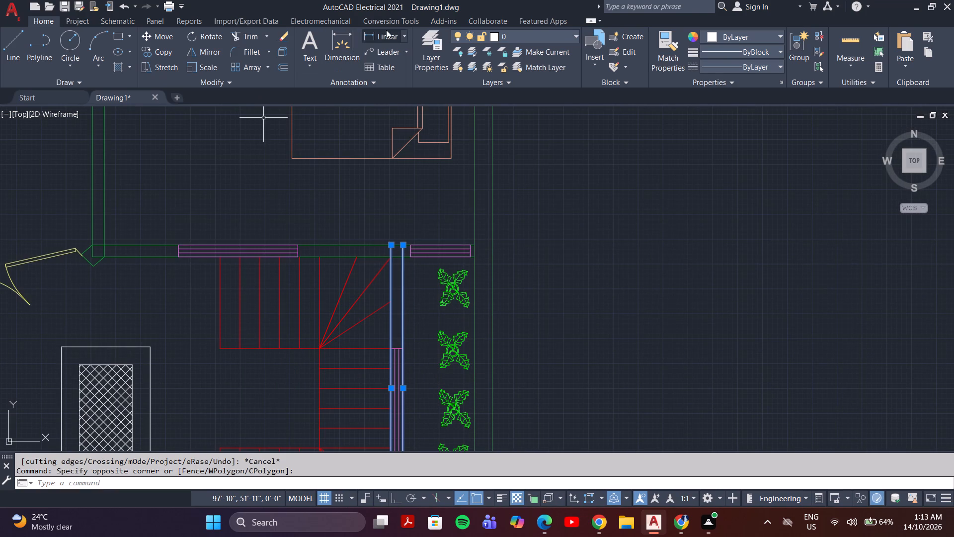
click(520, 33)
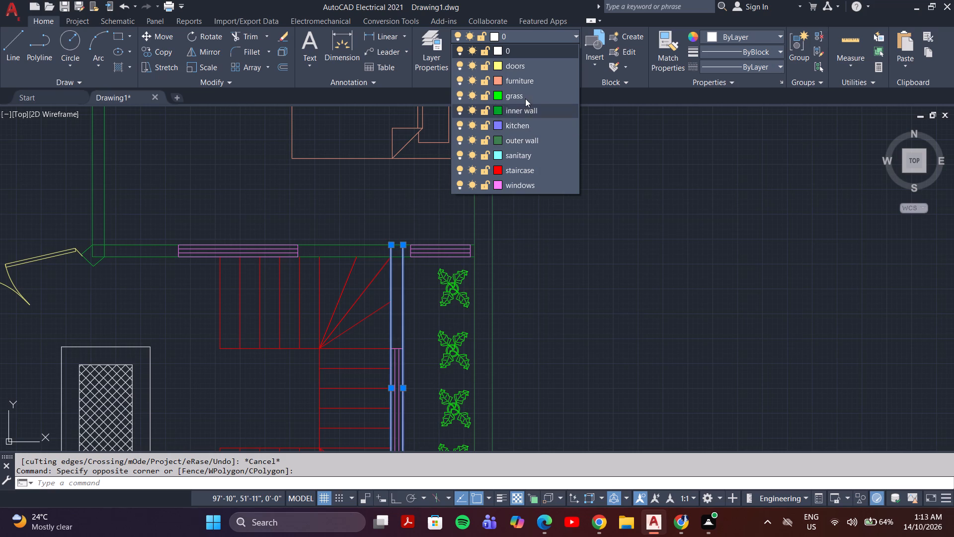
click(524, 115)
scroll(531, 215, down, 2)
key(Escape)
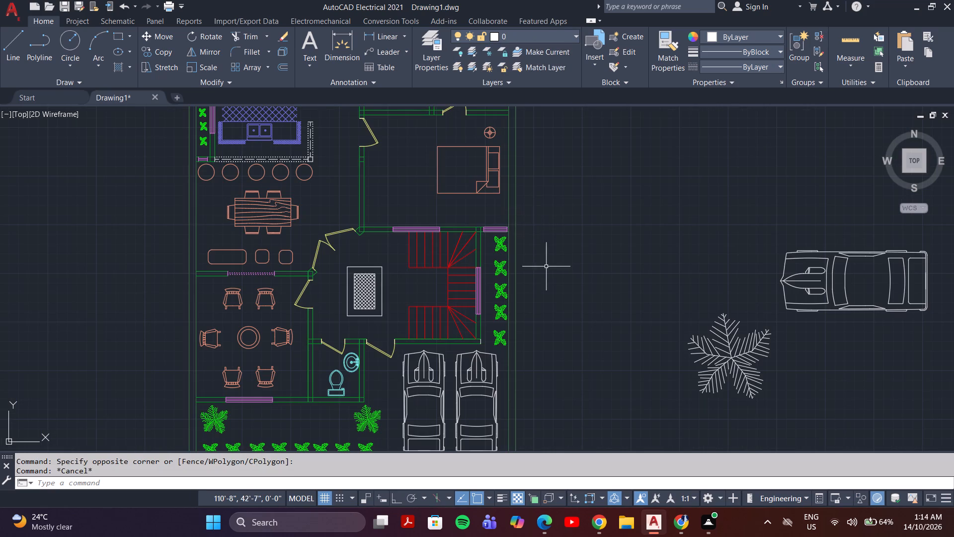
Move the short line closing the wall corner below the staircase, near the parked cars, to the inner wall layer.
scroll(476, 369, up, 3)
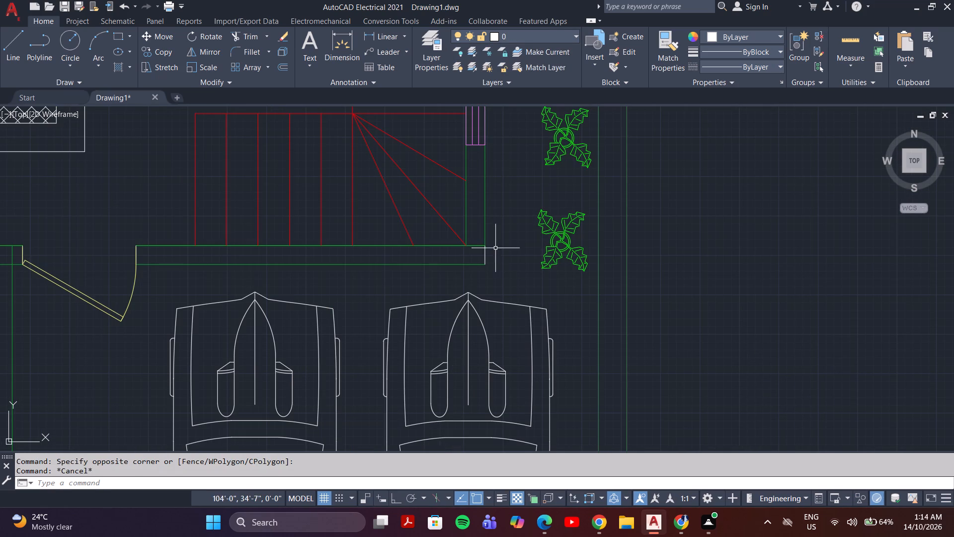
click(495, 249)
click(463, 257)
click(564, 35)
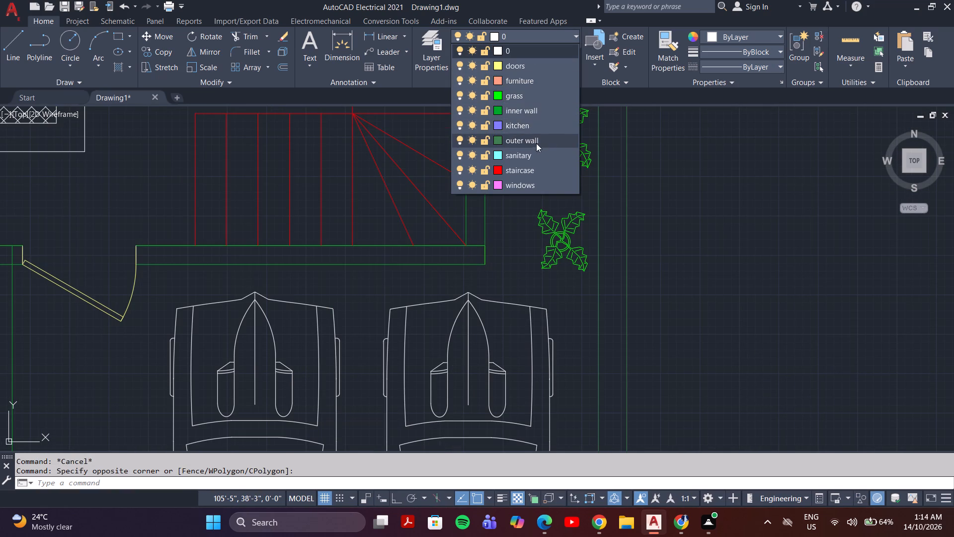
click(534, 112)
middle_drag(607, 216, 636, 165)
key(Escape)
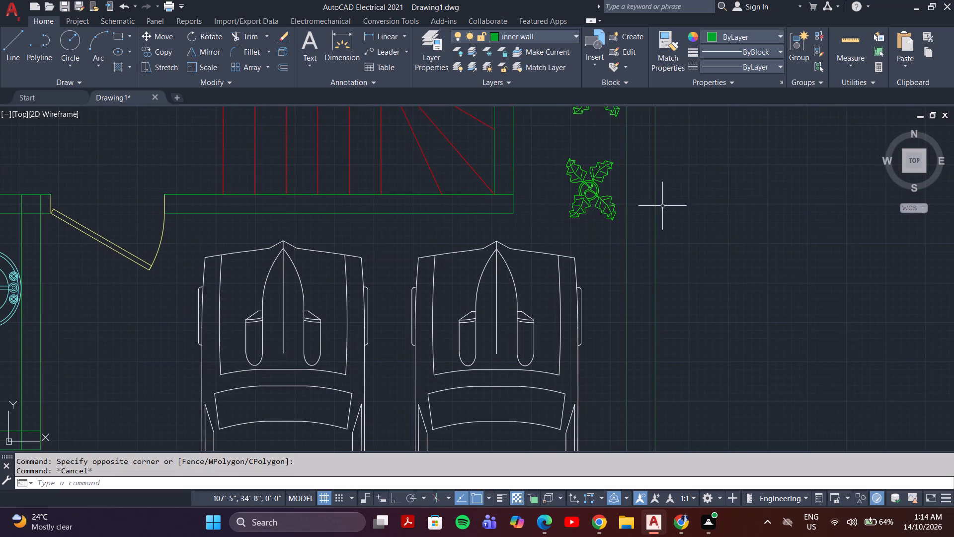
Delete the spare car, tree, furniture and plant blocks lying outside the floor plan on both sides.
middle_drag(687, 229, 711, 173)
scroll(711, 177, down, 3)
middle_drag(639, 260, 414, 451)
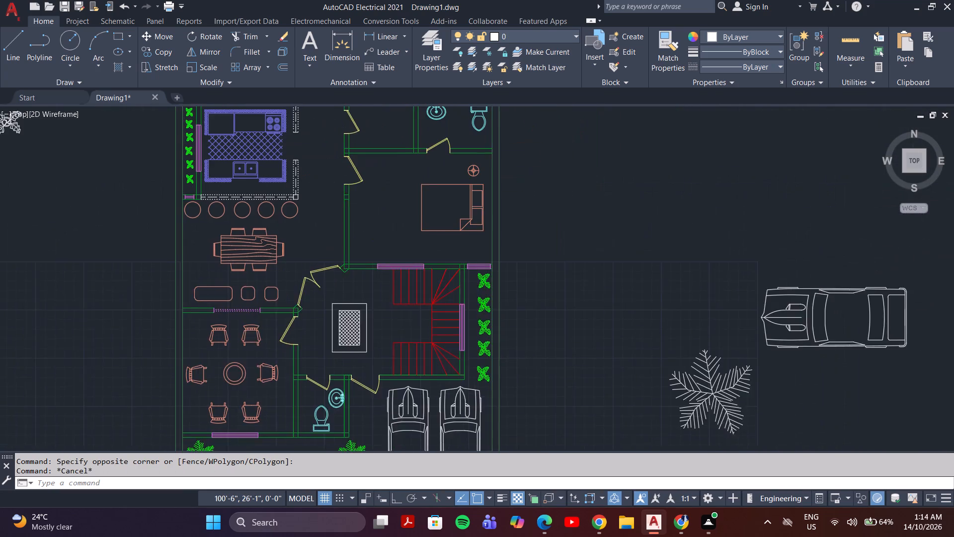
middle_drag(414, 451, 404, 451)
scroll(485, 309, down, 2)
drag(614, 158, 606, 157)
click(530, 378)
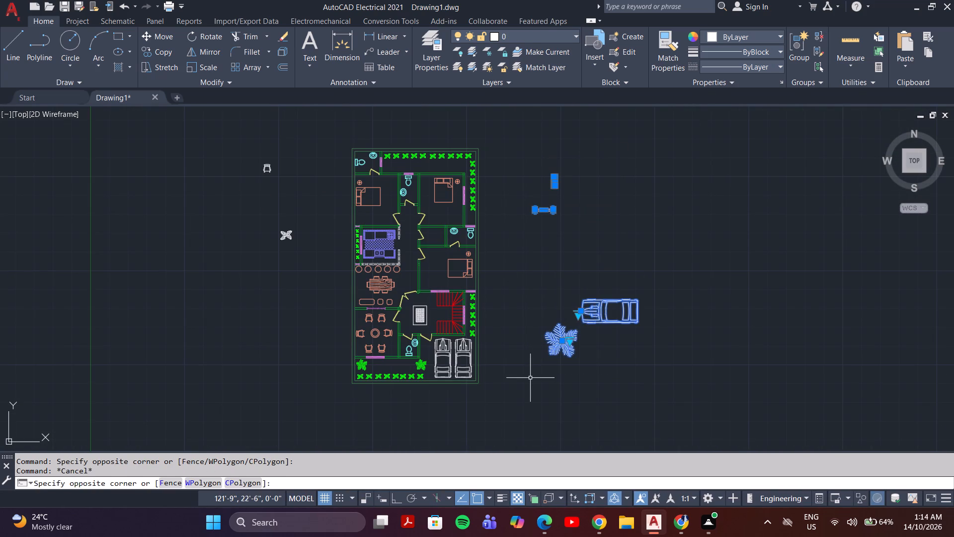
key(Delete)
click(293, 144)
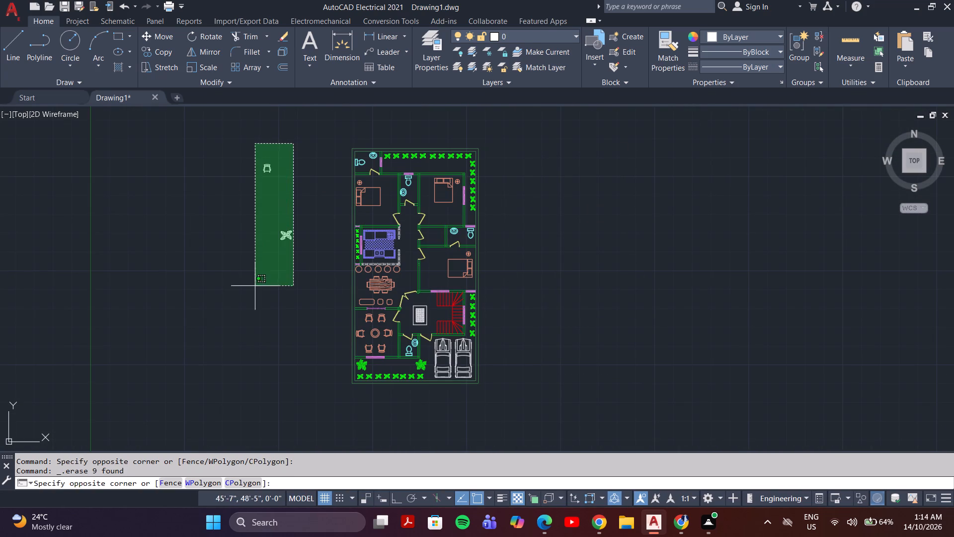
click(255, 293)
key(Delete)
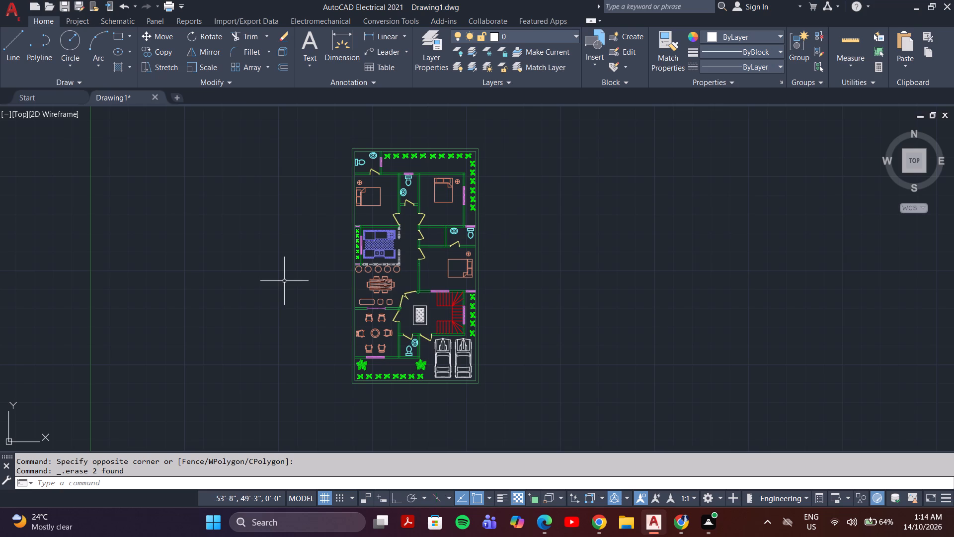
Trim the outer wall's inner line where the upper-left corner toilet's two walls join it.
text(tr)
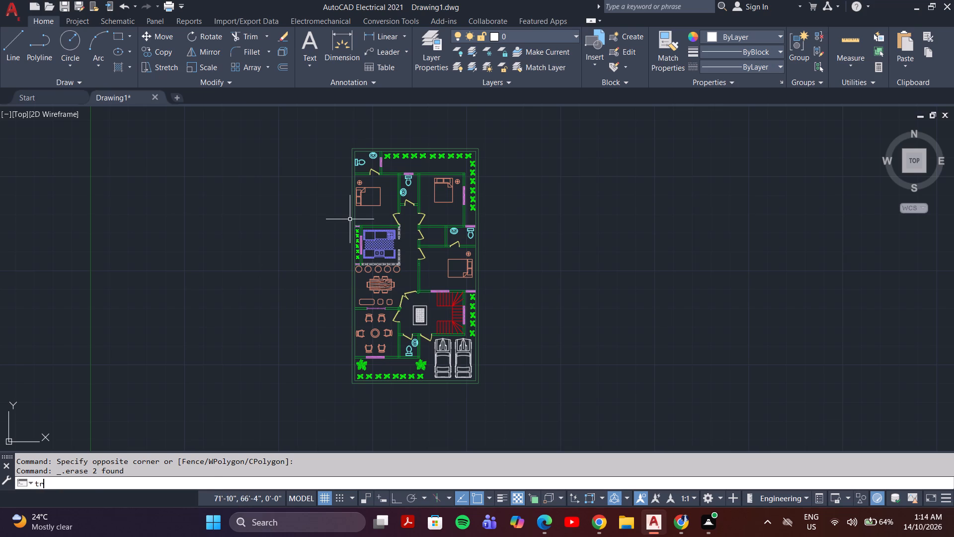
key(Return)
scroll(361, 135, up, 4)
scroll(479, 206, up, 2)
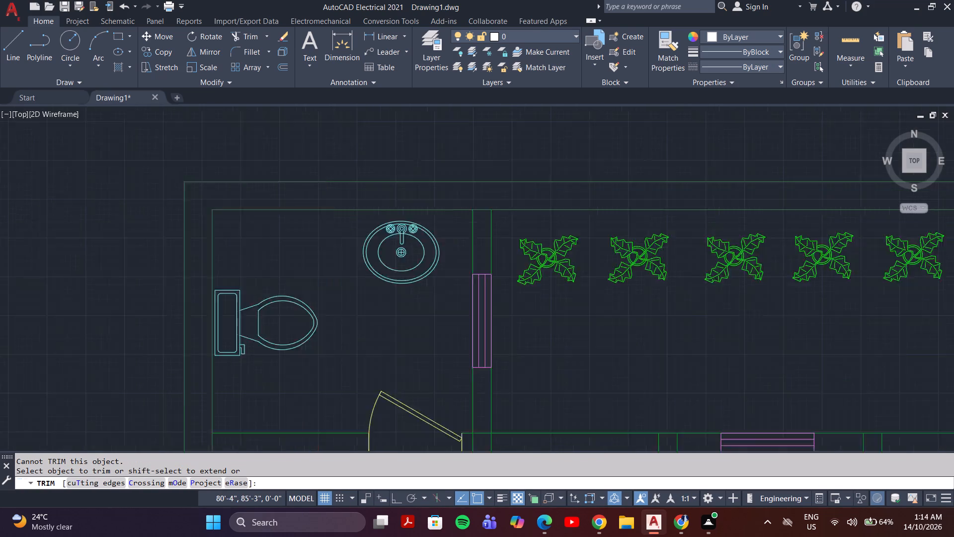
scroll(479, 206, up, 1)
drag(479, 206, 482, 268)
middle_drag(482, 268, 482, 120)
scroll(482, 142, down, 3)
scroll(316, 276, up, 3)
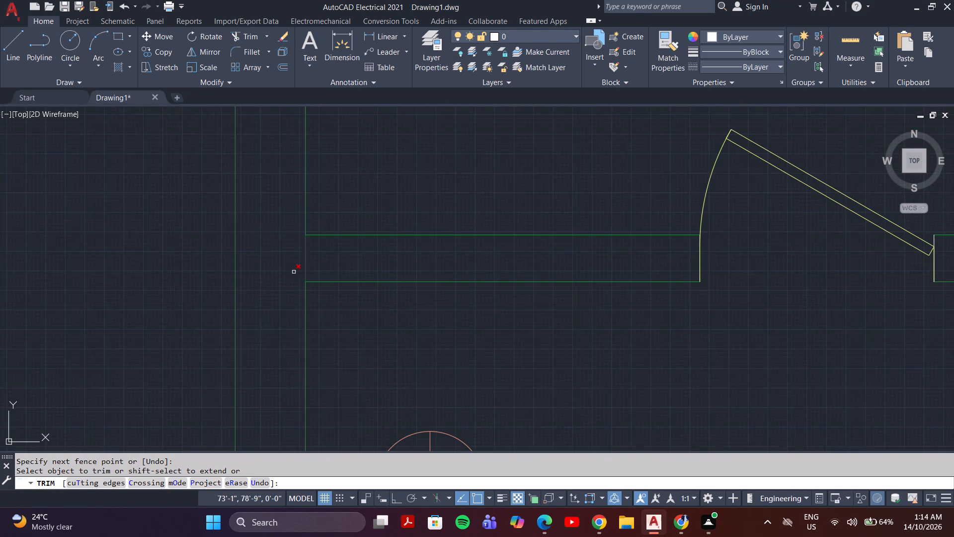
drag(285, 268, 342, 267)
Trim the toilet partition's lines out of the horizontal wall beside the corner toilet's door.
scroll(357, 262, down, 3)
middle_drag(517, 287, 426, 307)
scroll(421, 300, up, 4)
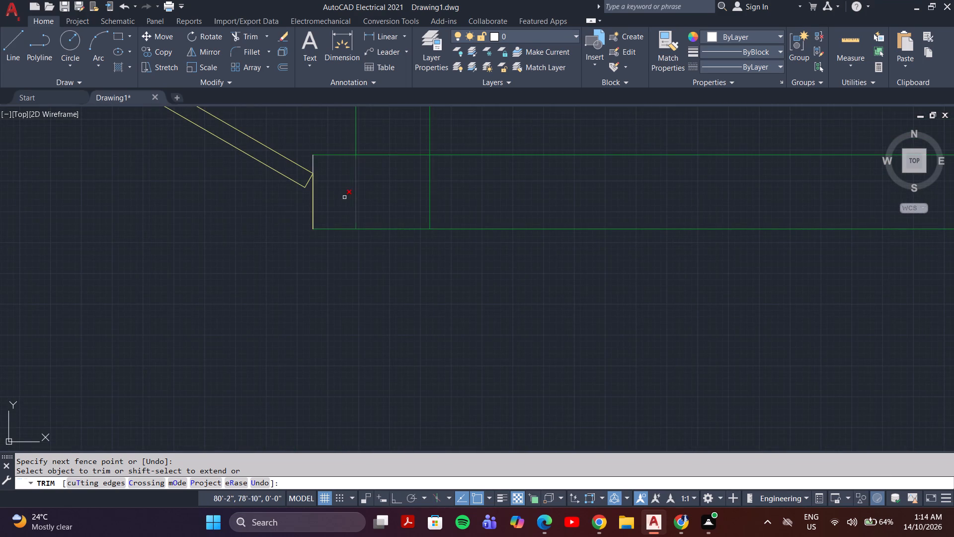
drag(343, 192, 474, 191)
Trim the overlapping wall lines where both side walls of the upper middle toilet meet the horizontal wall with its window.
scroll(474, 191, down, 3)
middle_drag(531, 243, 351, 297)
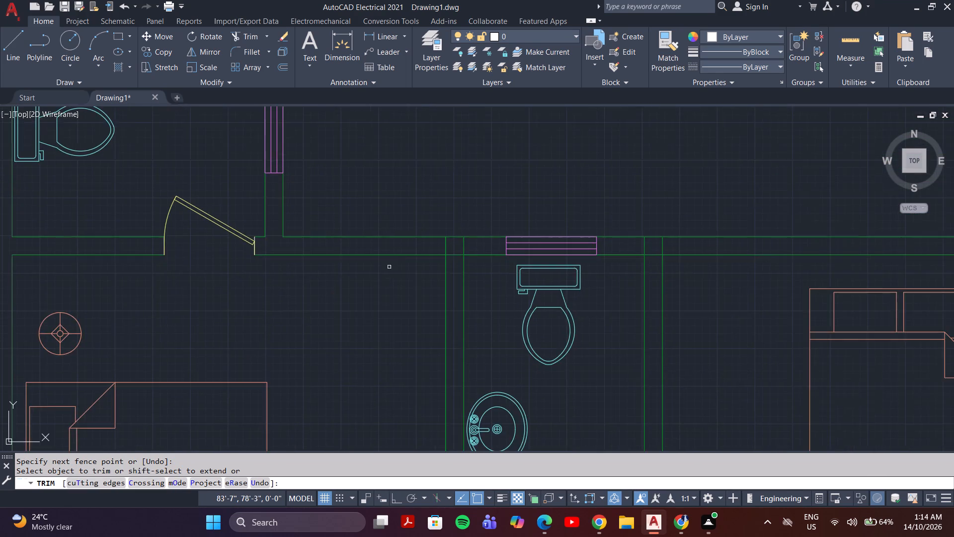
scroll(403, 256, up, 2)
drag(456, 229, 566, 228)
drag(534, 236, 534, 306)
middle_drag(553, 264, 261, 356)
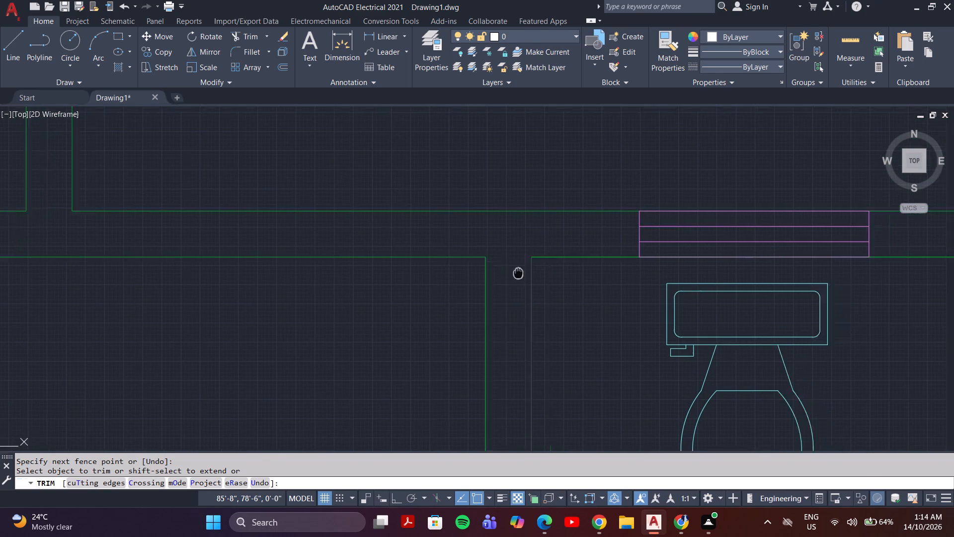
middle_drag(261, 356, 181, 367)
scroll(477, 331, down, 1)
scroll(561, 332, up, 1)
drag(554, 331, 685, 320)
drag(620, 338, 612, 406)
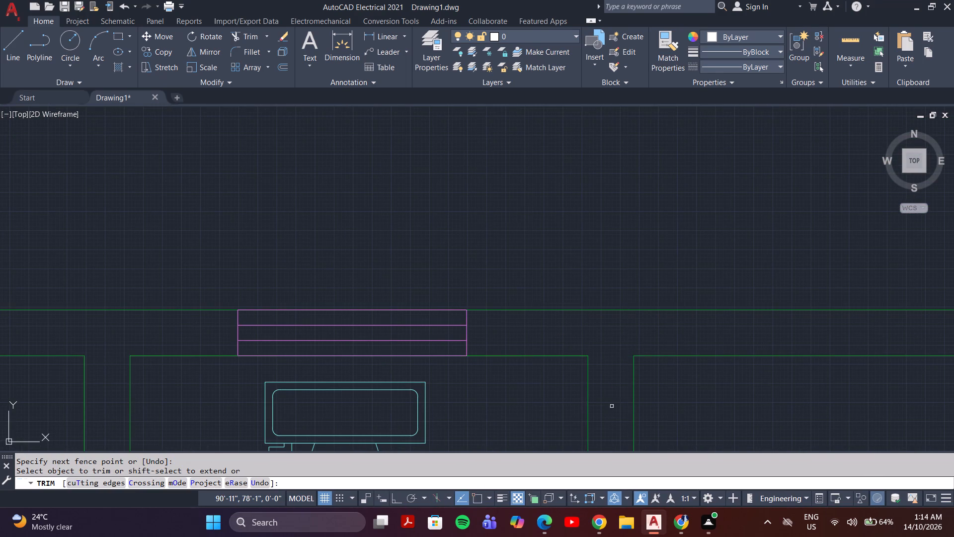
Trim the overlapping wall lines inside the upper-right bedroom's outer corner, beside the plants.
middle_drag(686, 326, 297, 326)
scroll(304, 327, down, 3)
scroll(519, 329, up, 3)
drag(593, 328, 632, 330)
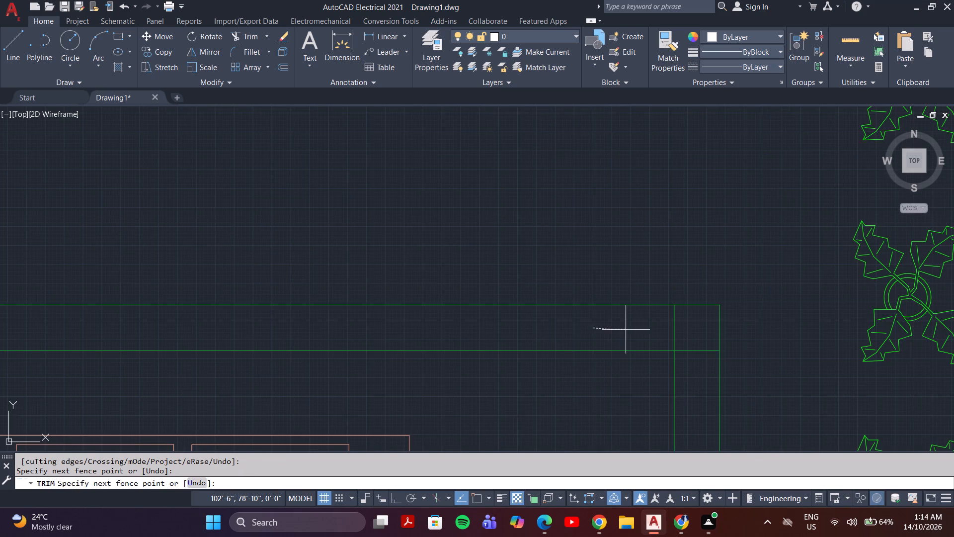
drag(632, 330, 704, 384)
Trim the overlapping lines where the bedroom side wall and the basin-side partition meet the wall above the lower right-hand toilet.
scroll(696, 366, down, 3)
middle_drag(578, 397, 567, 198)
middle_drag(576, 337, 578, 111)
scroll(687, 262, up, 3)
drag(710, 227, 652, 222)
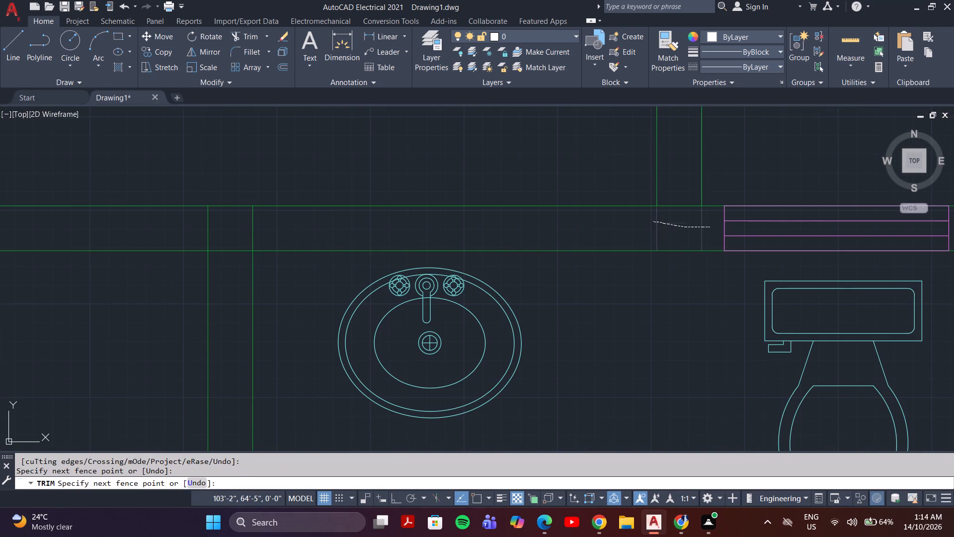
drag(667, 223, 667, 182)
middle_click(287, 256)
middle_drag(287, 250, 397, 249)
drag(298, 226, 337, 233)
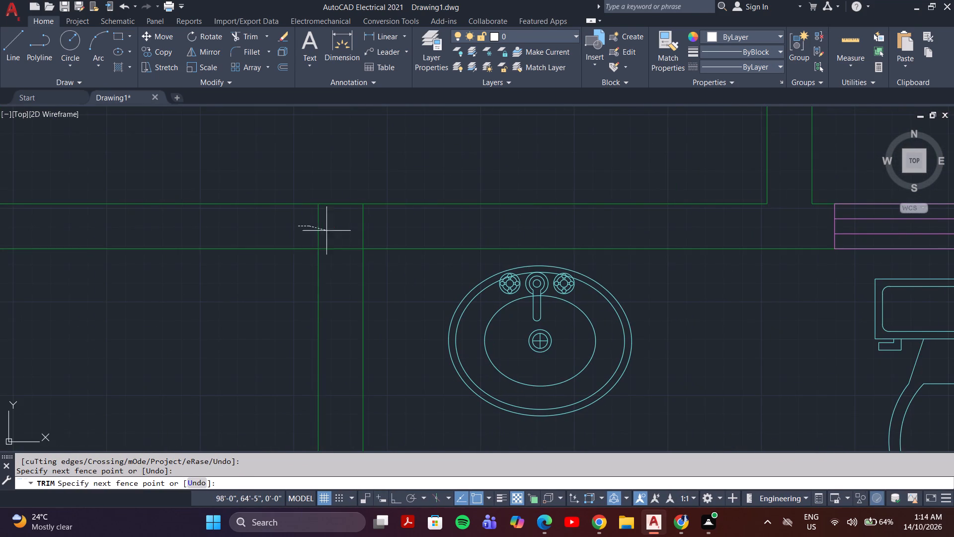
drag(337, 233, 380, 227)
Trim the overlapping lines where the horizontal walls meet the door-side wall stubs on both sides of the corridor.
scroll(329, 244, down, 3)
middle_drag(278, 259, 416, 251)
scroll(321, 241, up, 3)
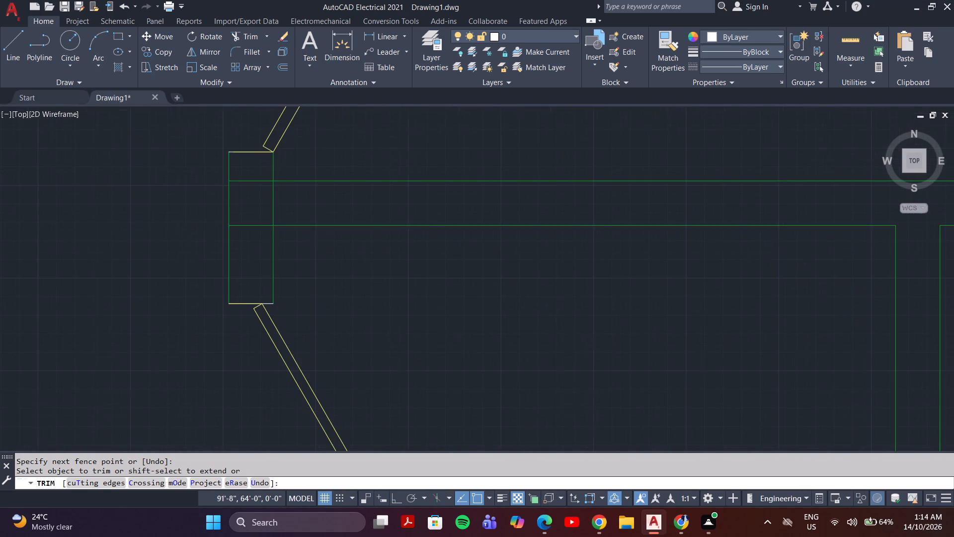
drag(304, 208, 250, 264)
scroll(247, 259, down, 3)
middle_drag(215, 270, 347, 273)
scroll(290, 245, up, 3)
middle_drag(256, 244, 388, 259)
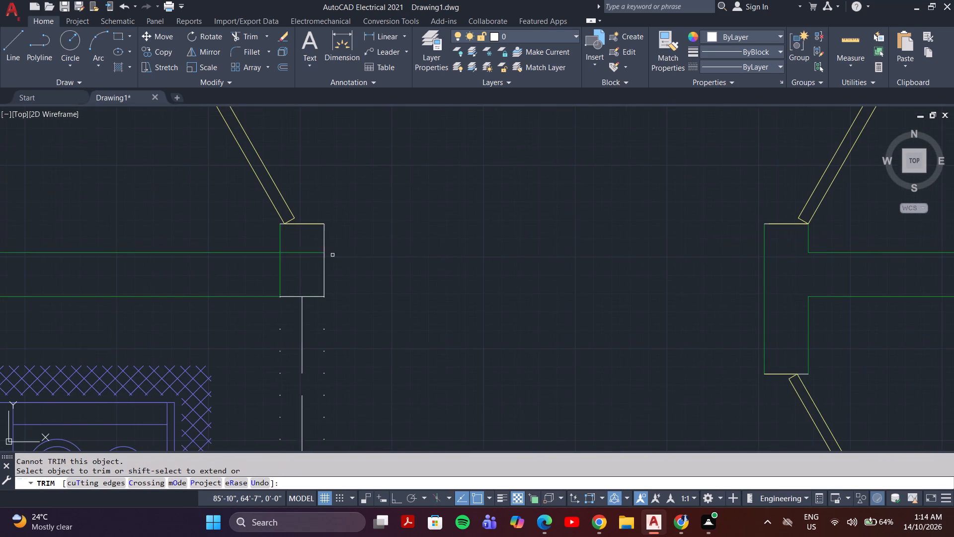
drag(296, 241, 253, 271)
Trim the overlapping lines where the kitchen's planter-side wall meets the upper wall, and where that wall joins the outer wall.
scroll(252, 277, down, 2)
middle_drag(255, 279, 625, 265)
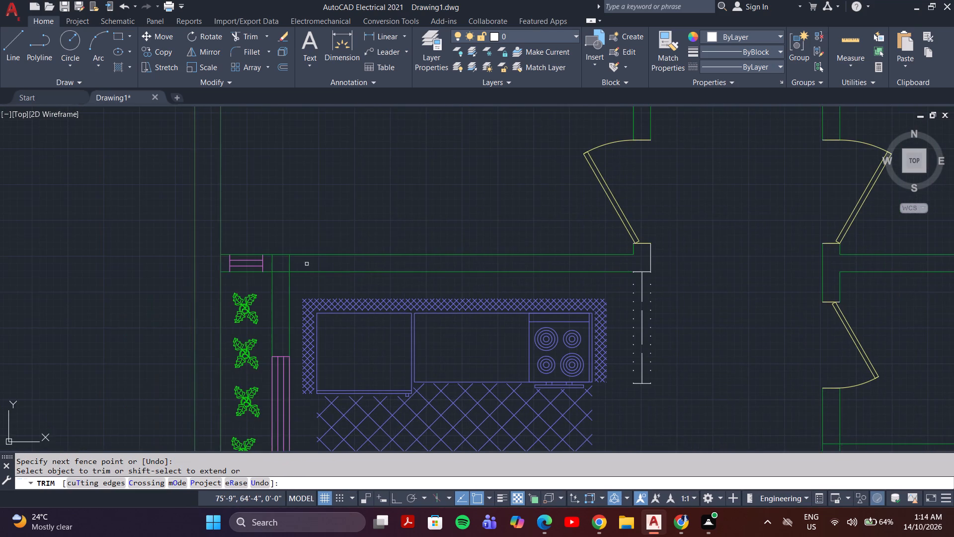
middle_drag(307, 264, 390, 268)
scroll(369, 271, up, 3)
drag(341, 264, 290, 253)
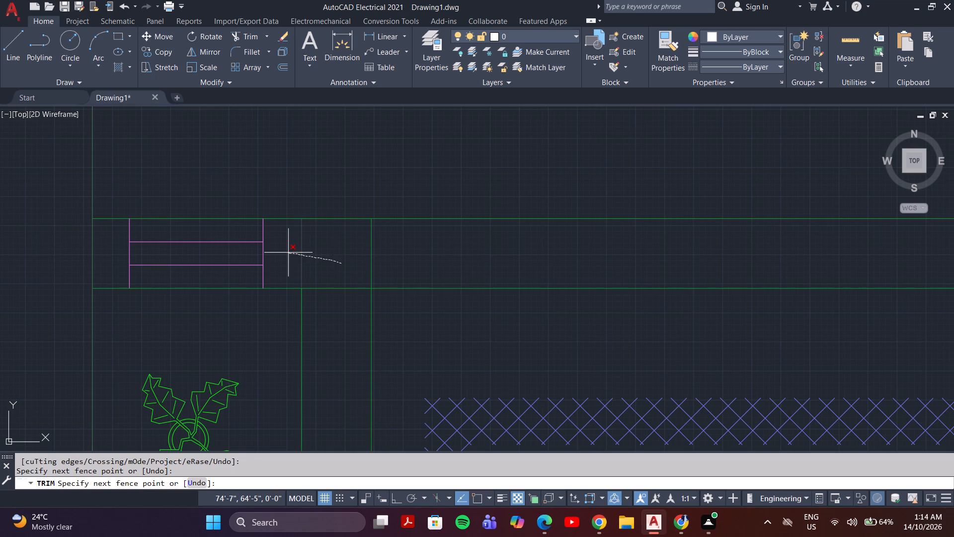
drag(290, 253, 411, 265)
scroll(350, 289, down, 2)
drag(343, 283, 346, 322)
middle_drag(344, 325, 415, 312)
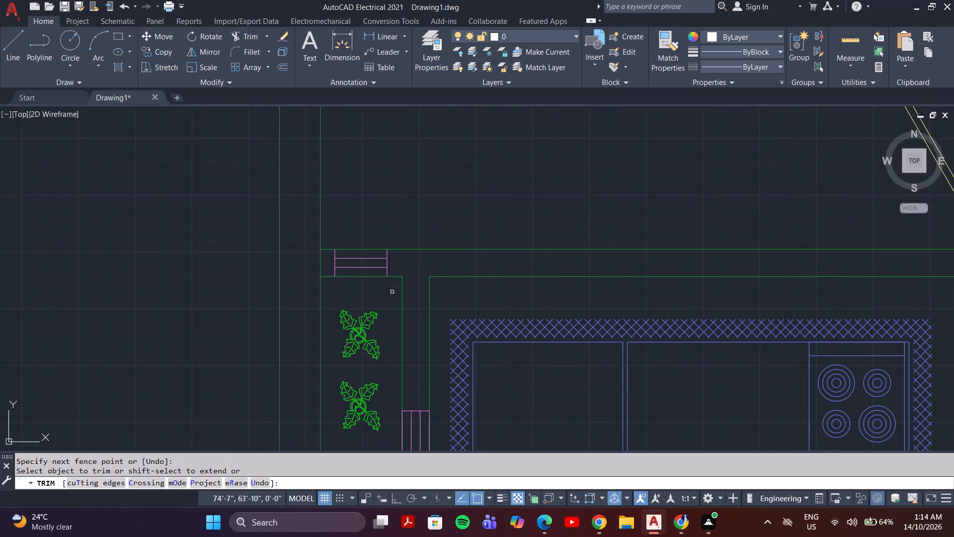
scroll(312, 267, up, 2)
drag(337, 258, 290, 251)
scroll(309, 256, down, 2)
middle_drag(665, 286, 232, 333)
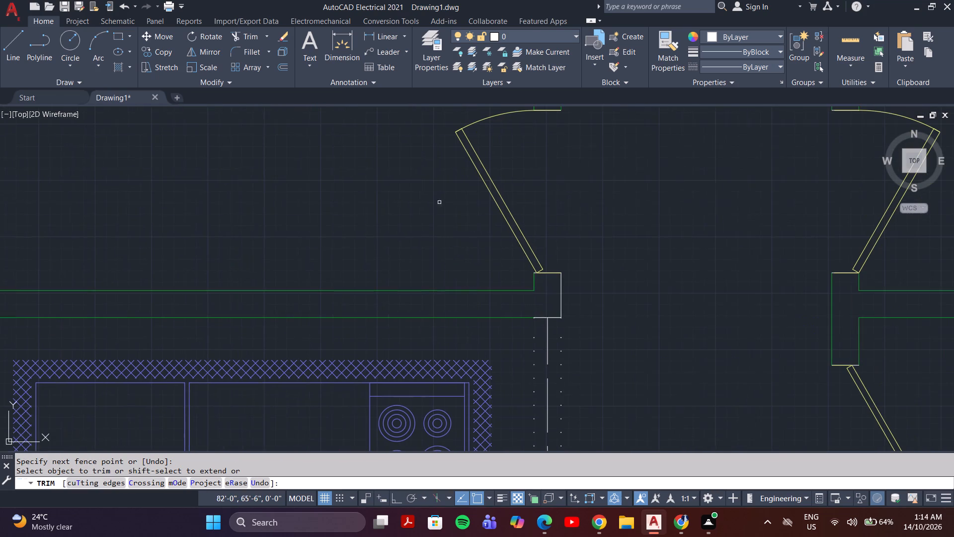
key(Escape)
Move the dashed and dotted vertical partition lines beside the kitchen stove to the windows layer.
middle_drag(567, 341, 567, 281)
click(573, 304)
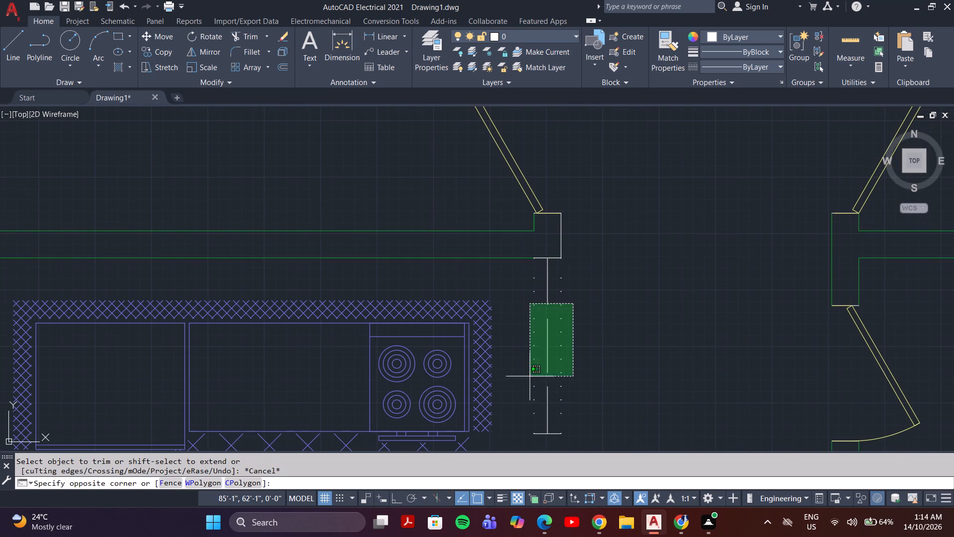
click(525, 440)
click(552, 30)
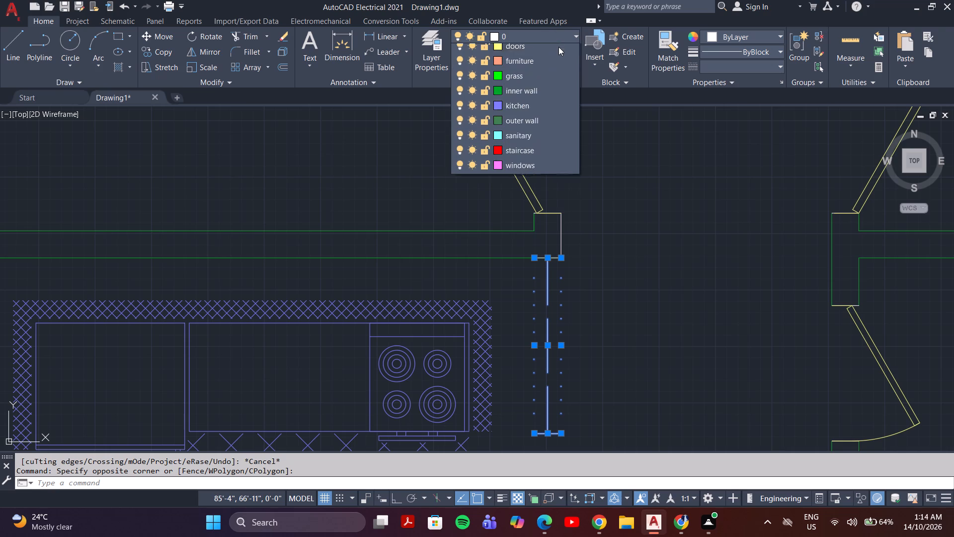
click(520, 182)
key(Escape)
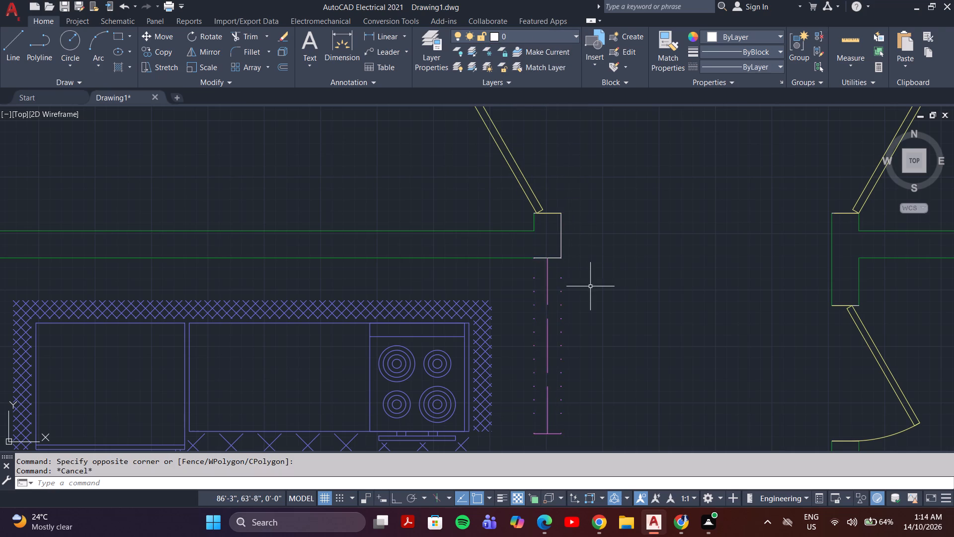
Move the dashed and dotted partition lines beside the kitchen sink counter and above the bar stools to the windows layer.
middle_drag(588, 288, 609, 171)
scroll(610, 189, down, 2)
middle_drag(598, 358, 600, 302)
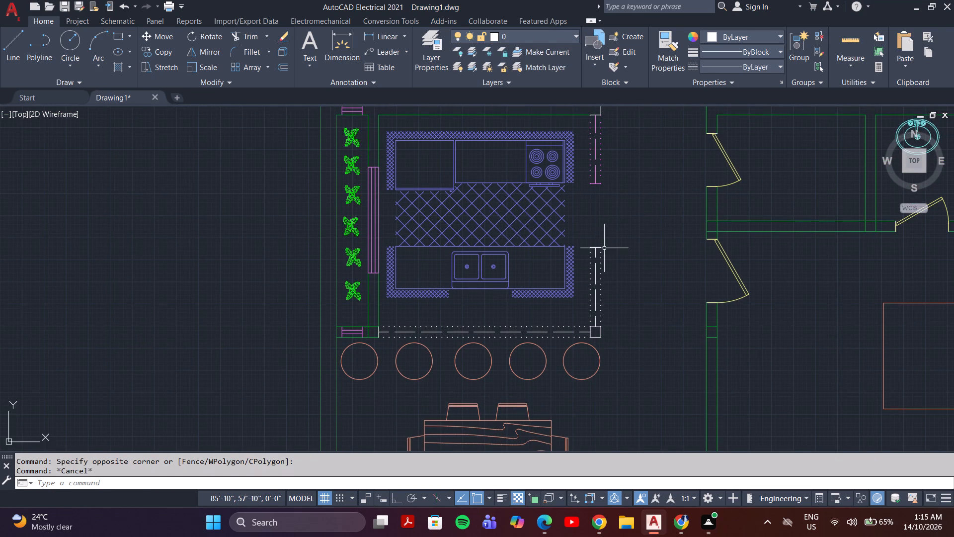
click(604, 248)
click(598, 287)
scroll(560, 330, up, 2)
click(560, 313)
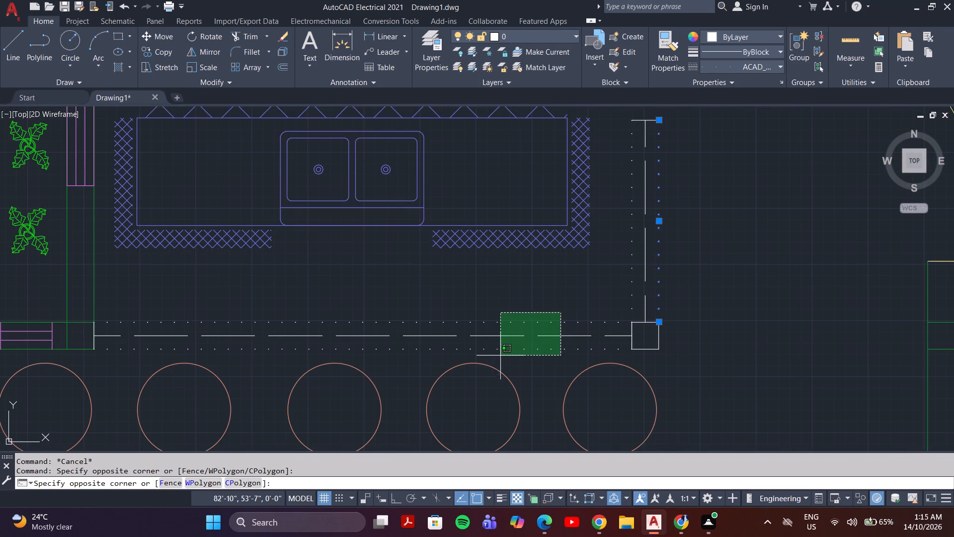
click(493, 349)
click(640, 262)
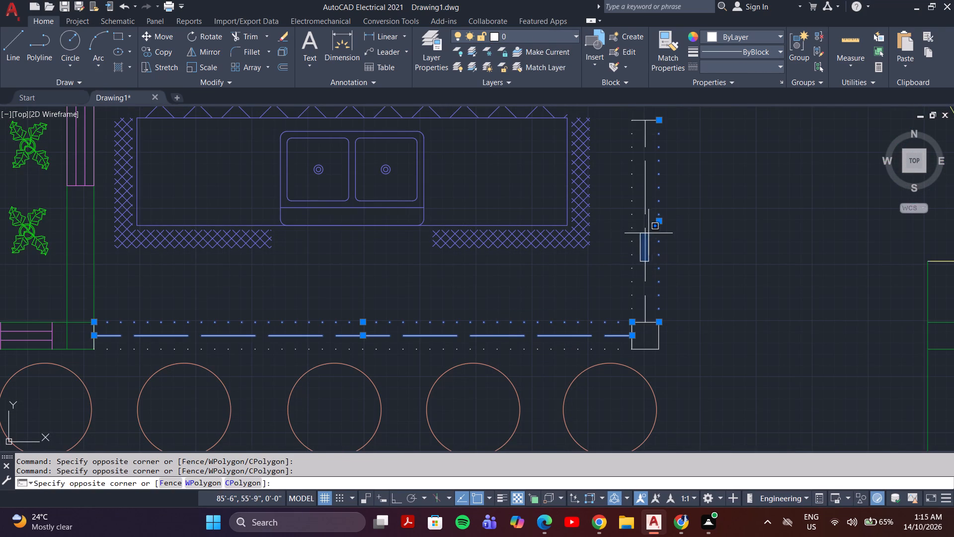
click(646, 229)
middle_drag(670, 135, 663, 189)
click(654, 151)
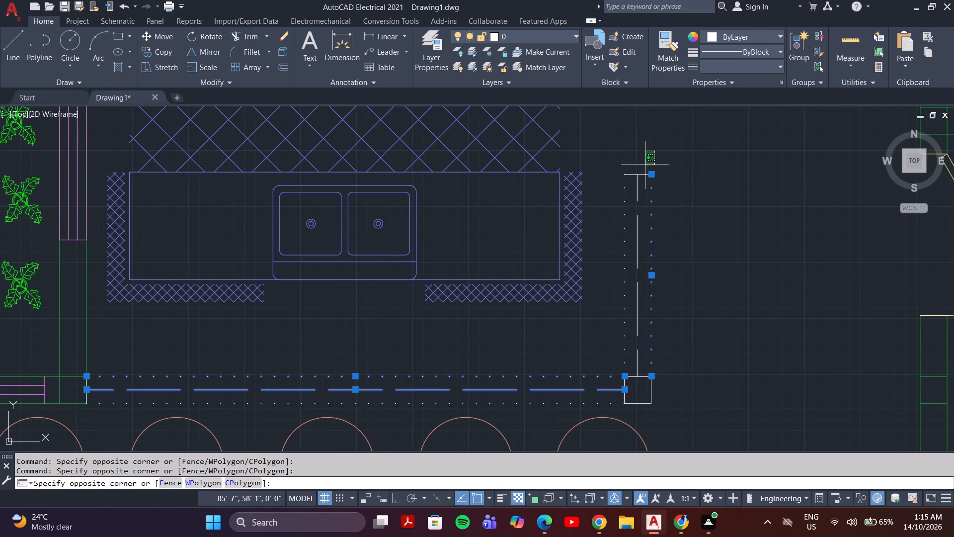
click(616, 350)
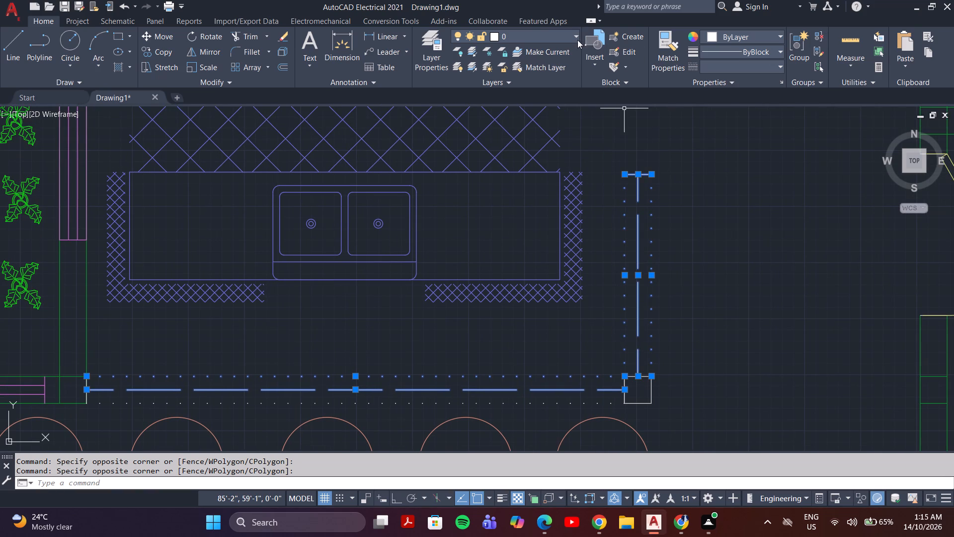
click(573, 37)
click(524, 189)
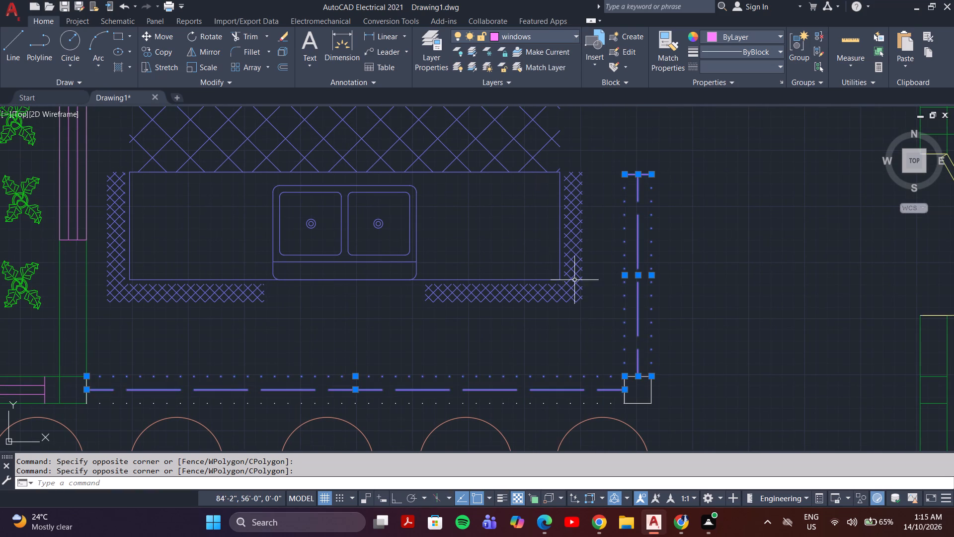
key(Escape)
Move the four lines of the small square column at the kitchen partition corner to the inner wall layer.
click(651, 394)
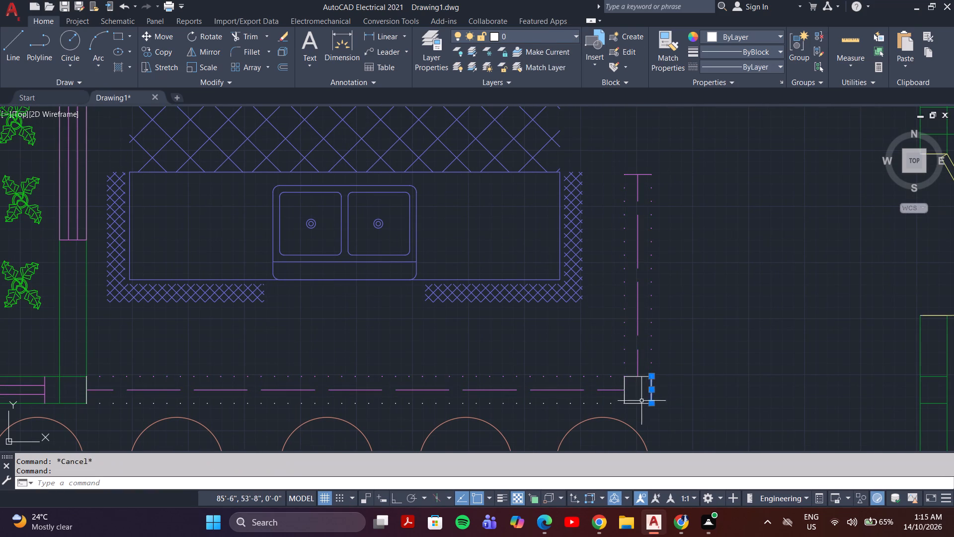
scroll(641, 400, up, 5)
click(599, 349)
click(414, 395)
click(503, 156)
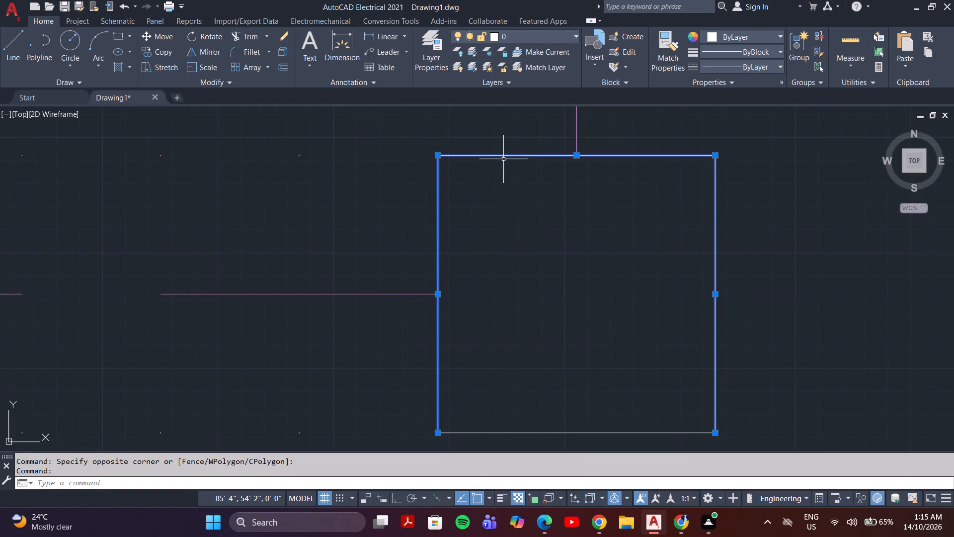
middle_drag(520, 313, 521, 213)
click(523, 333)
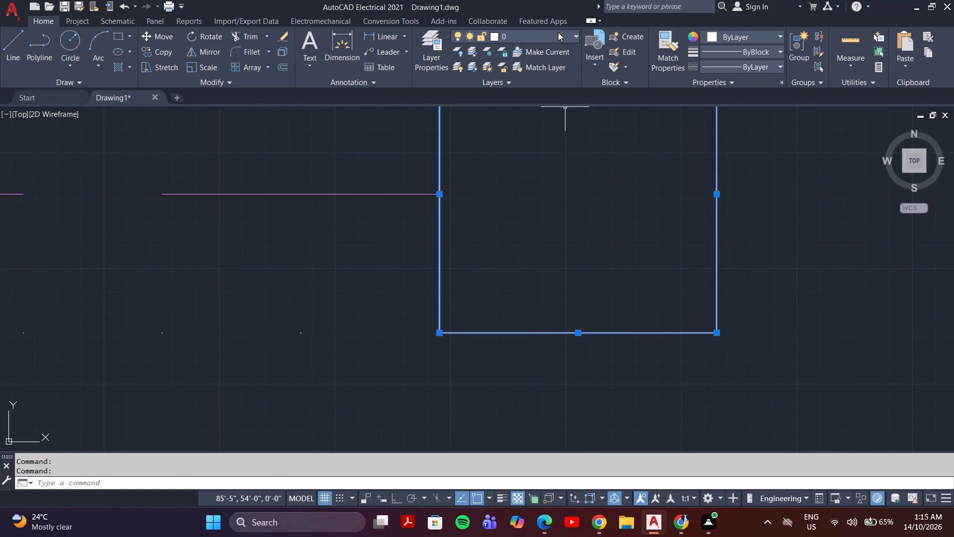
click(558, 32)
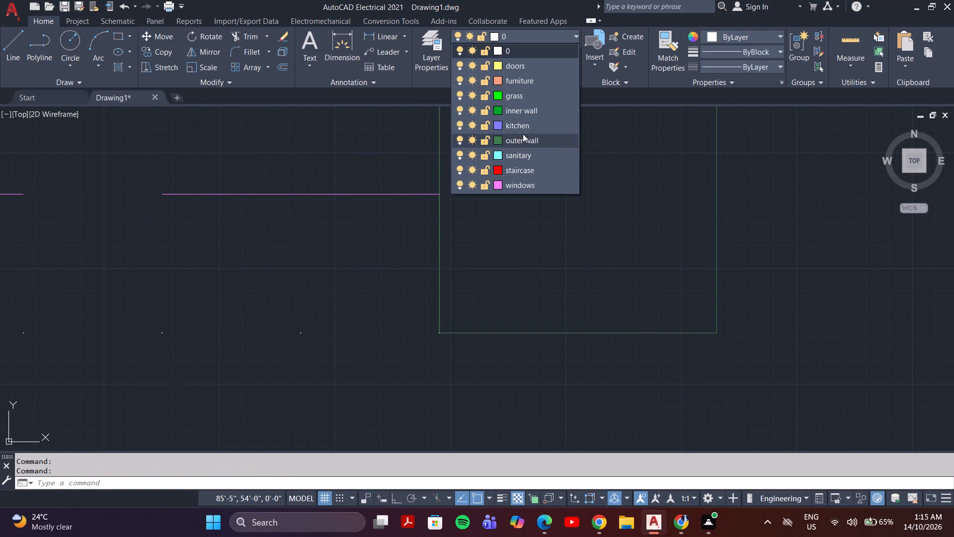
click(529, 109)
scroll(533, 162, down, 4)
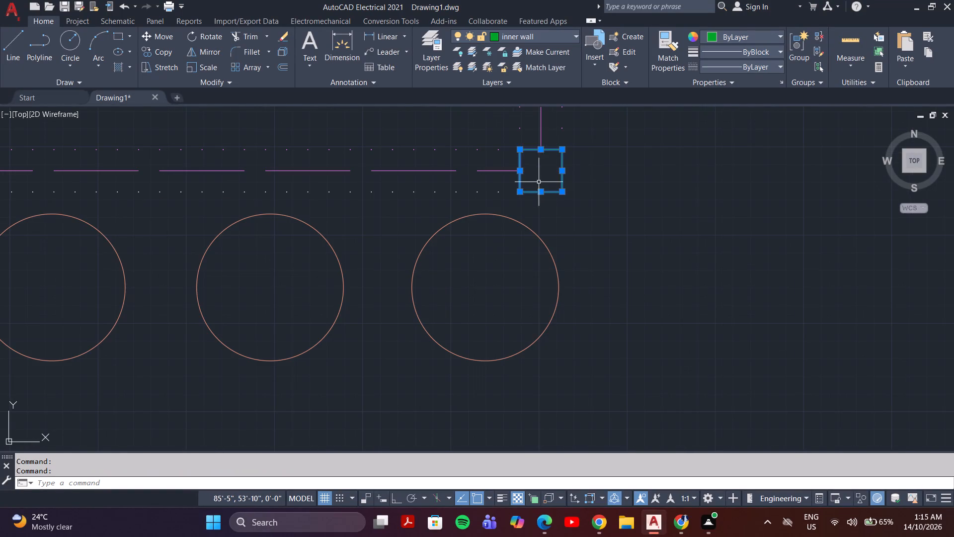
key(Escape)
Trim the overlapping lines where the planter's lower window wall meets the kitchen side wall and the outer wall.
scroll(589, 216, down, 3)
middle_drag(565, 211, 583, 252)
middle_drag(324, 236, 374, 252)
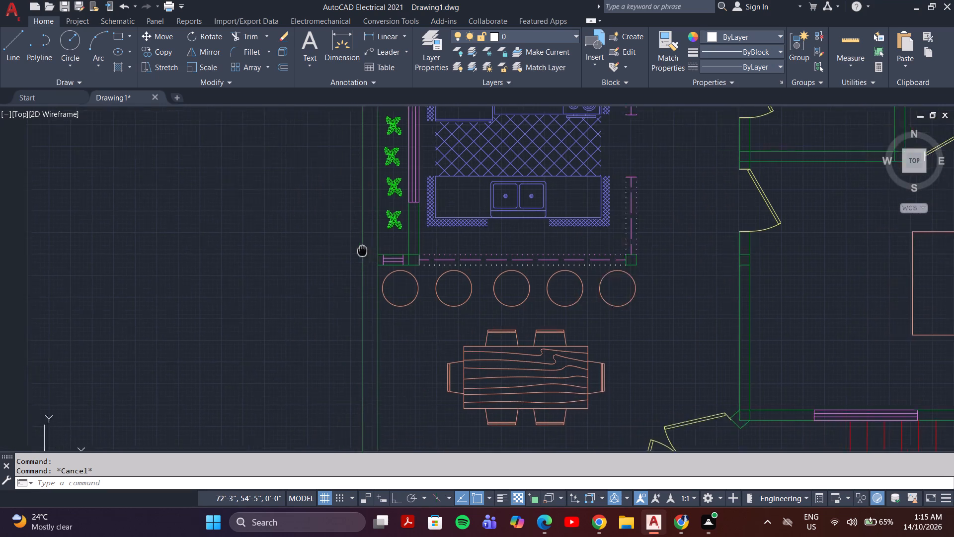
middle_drag(374, 252, 398, 256)
key(t)
key(r)
key(Return)
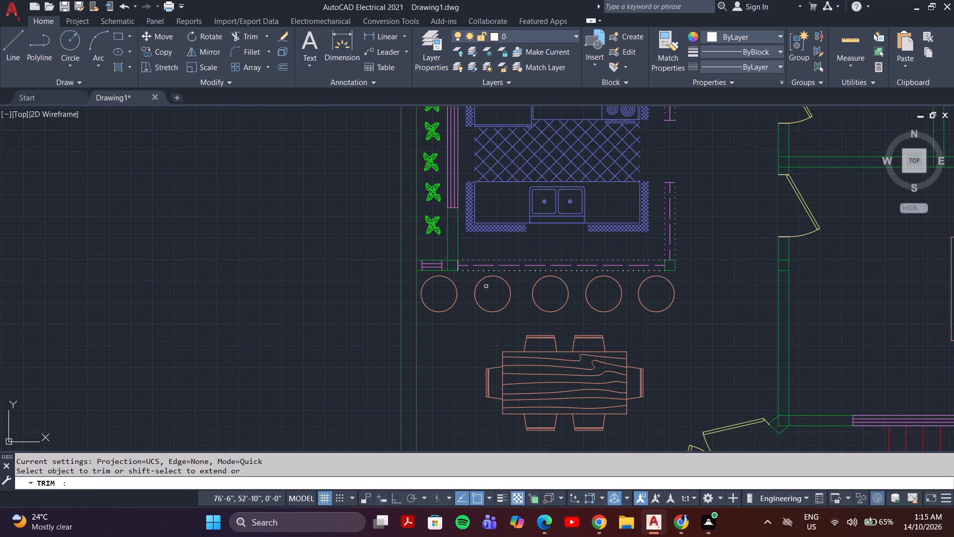
scroll(535, 241, up, 3)
middle_drag(394, 297, 528, 287)
drag(313, 328, 303, 332)
drag(320, 325, 325, 283)
scroll(190, 329, up, 2)
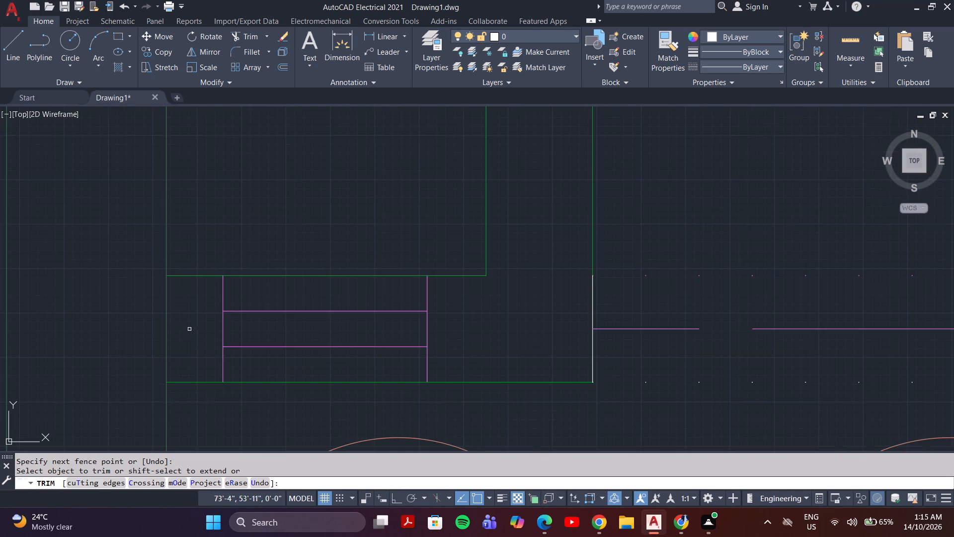
drag(189, 329, 107, 337)
Trim the outer wall line where the wall between the dining and sitting areas joins it.
scroll(111, 338, down, 3)
middle_drag(149, 304, 297, 152)
scroll(279, 203, down, 2)
middle_drag(277, 297, 285, 105)
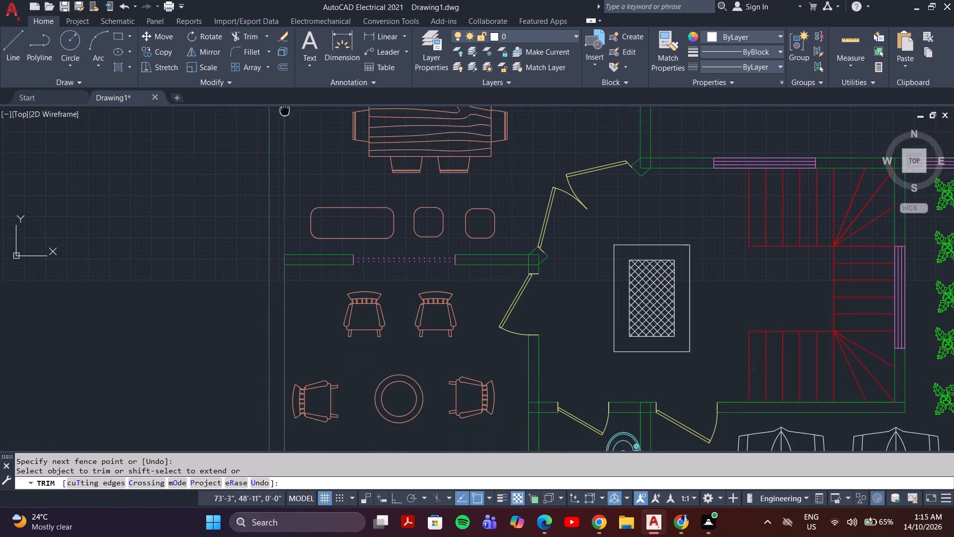
middle_drag(285, 105, 285, 103)
middle_drag(292, 330, 295, 251)
scroll(284, 173, up, 2)
drag(281, 173, 315, 173)
Trim the overlapping lines inside the angled pier where the sitting room wall meets the double door.
scroll(321, 169, down, 2)
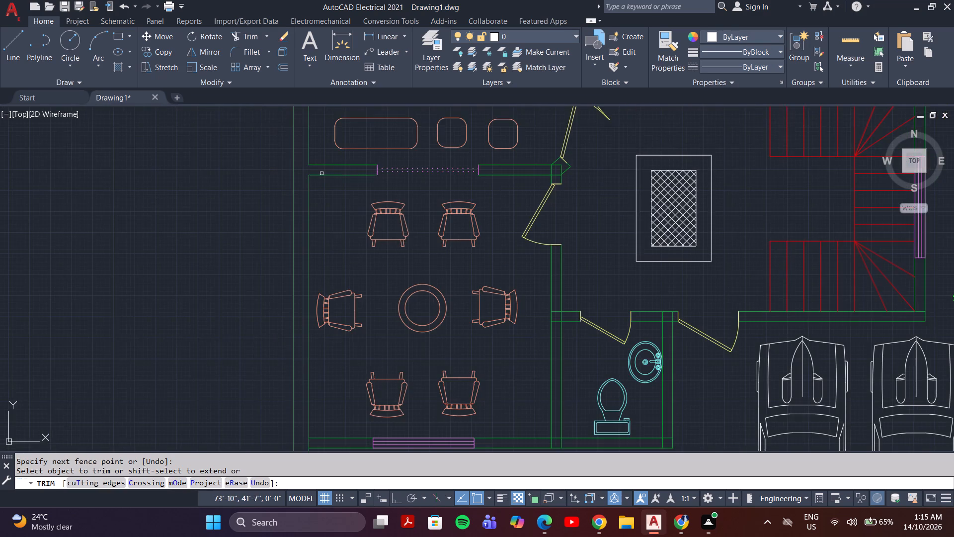
middle_drag(469, 214, 426, 320)
scroll(484, 296, up, 2)
drag(525, 249, 548, 249)
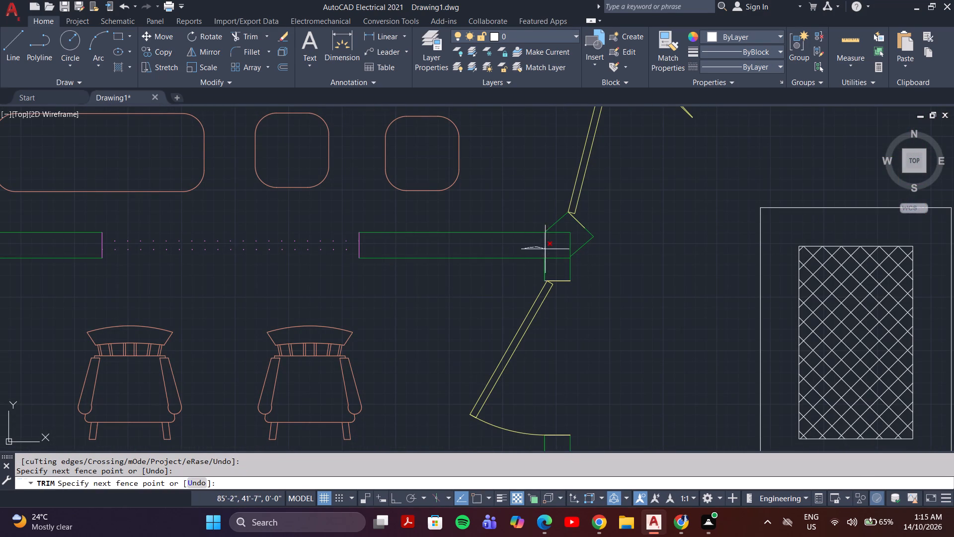
drag(548, 249, 579, 240)
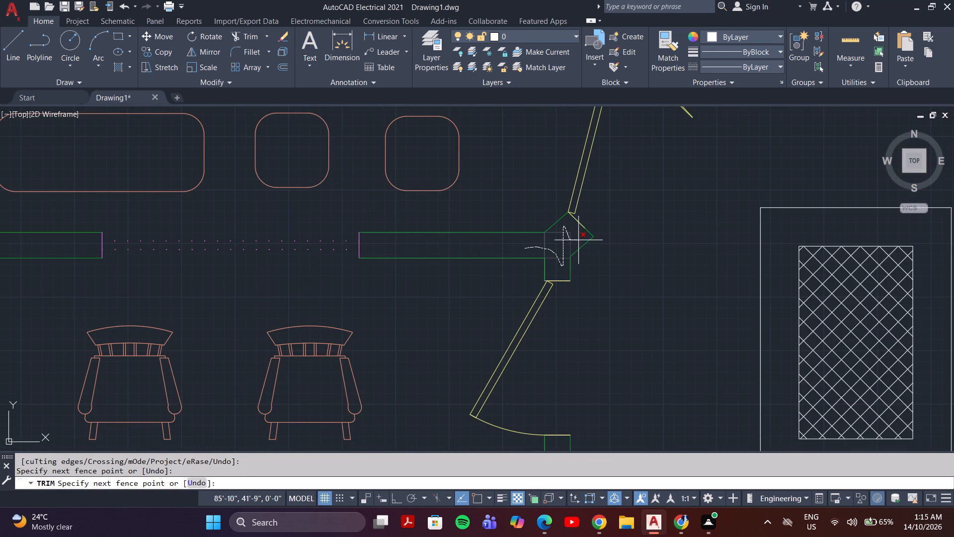
drag(579, 240, 565, 260)
Trim the overlapping lines inside the angled corner where the bedroom walls meet the other side of the double door.
middle_drag(570, 218, 507, 354)
scroll(510, 349, down, 2)
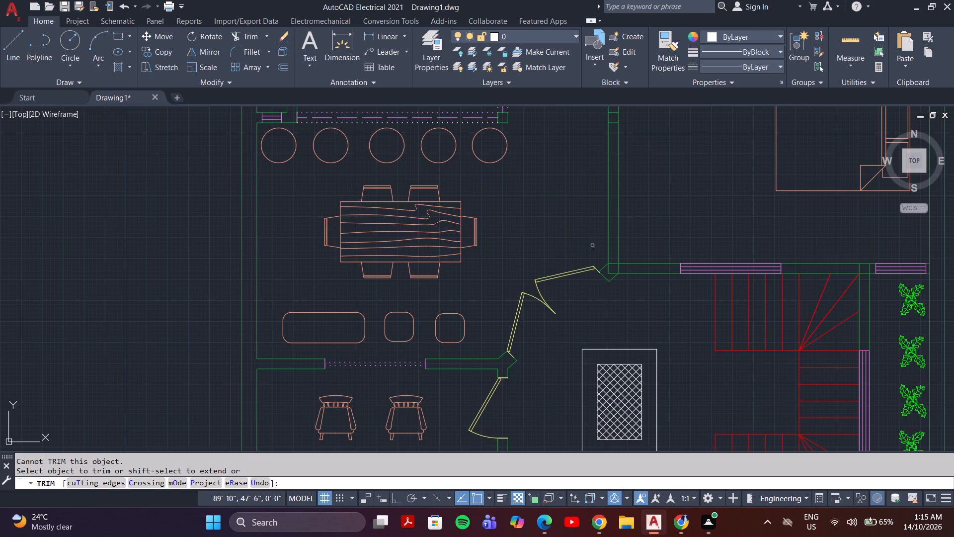
scroll(592, 246, up, 3)
drag(663, 307, 690, 337)
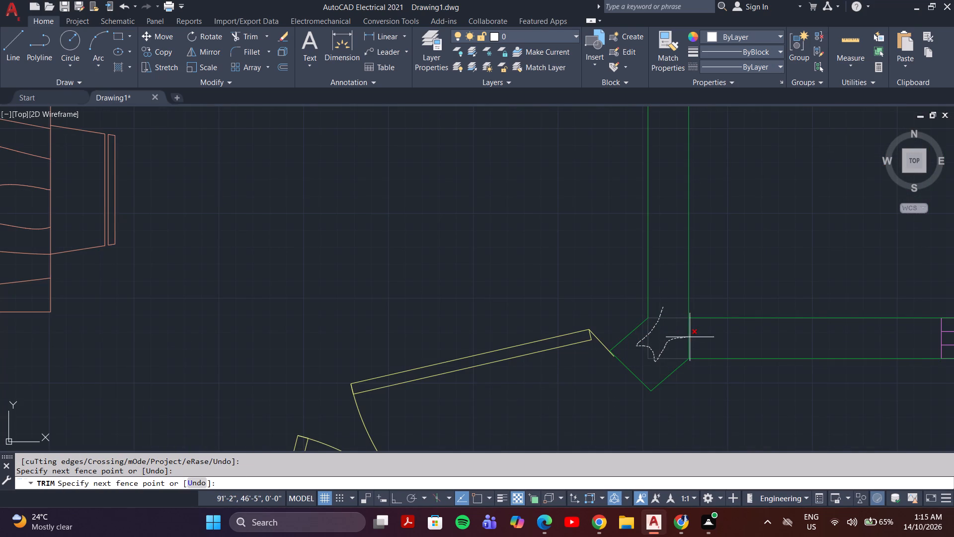
drag(690, 337, 707, 337)
Trim the short leftover lines crossing the bedroom's corridor wall below its door, opposite the bar stools.
scroll(692, 318, down, 2)
middle_drag(686, 241, 556, 382)
scroll(556, 382, down, 2)
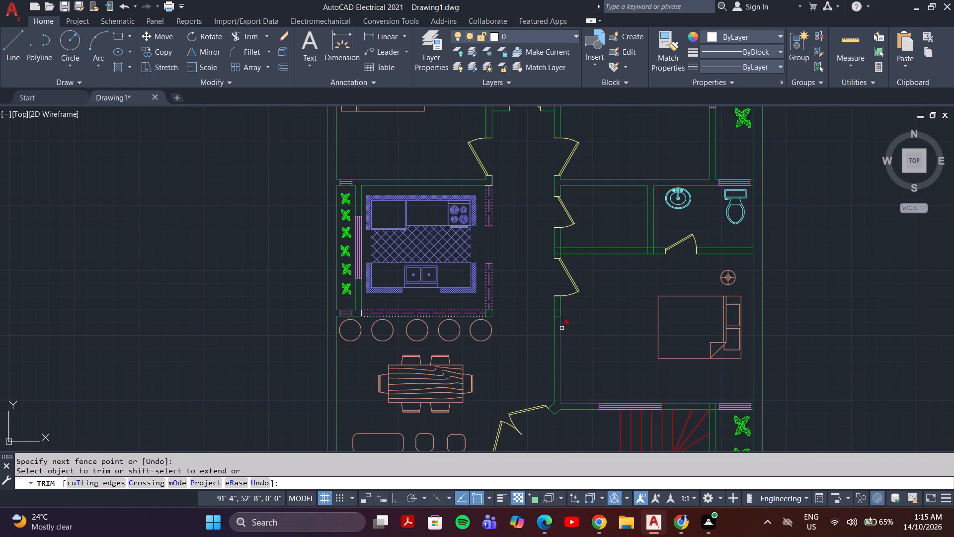
scroll(562, 328, up, 4)
drag(521, 299, 520, 185)
Trim the overlapping lines where both stubs of the upper middle toilet's door wall meet its side walls.
scroll(520, 185, down, 3)
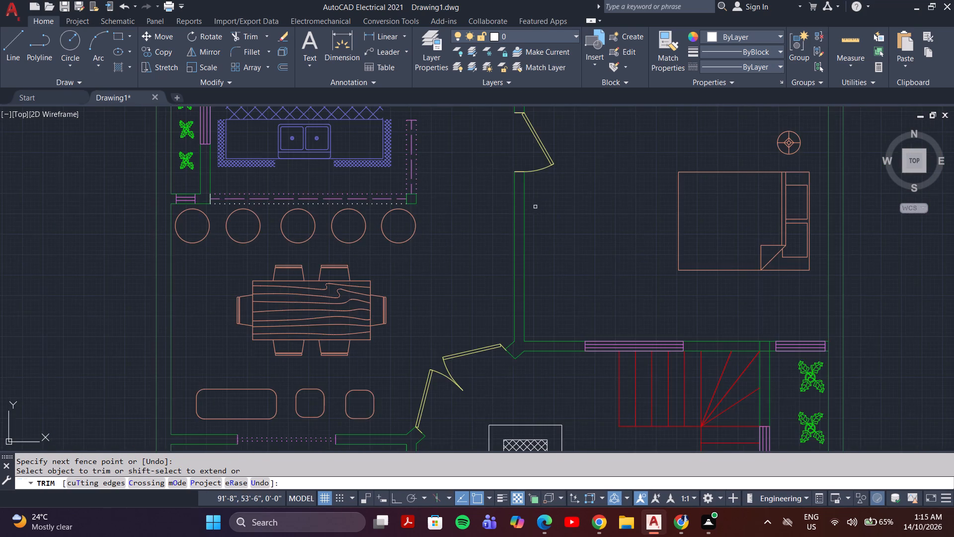
middle_drag(569, 213, 553, 346)
scroll(553, 346, down, 1)
scroll(521, 215, up, 1)
middle_drag(521, 200, 500, 326)
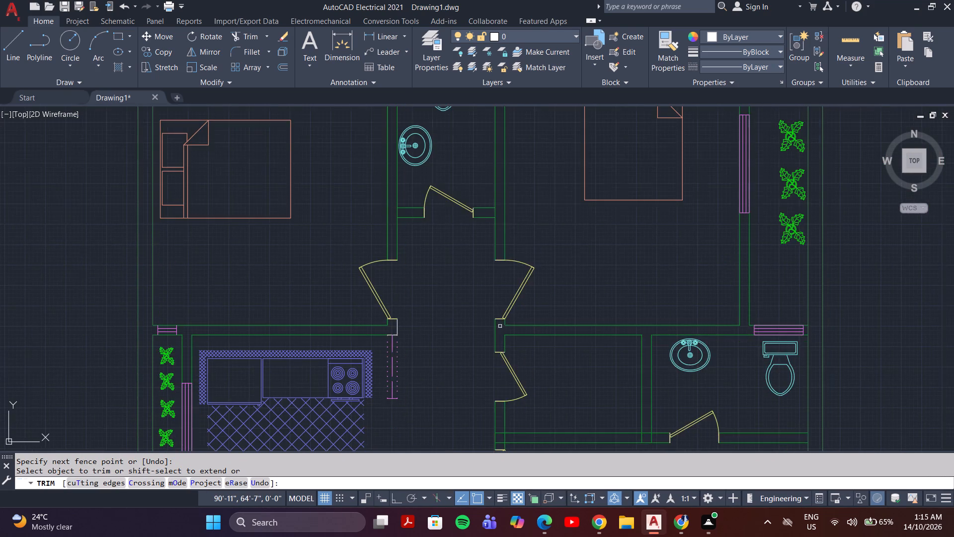
scroll(499, 324, up, 2)
scroll(476, 245, down, 2)
middle_drag(476, 276, 479, 327)
middle_drag(409, 282, 426, 395)
scroll(408, 347, up, 2)
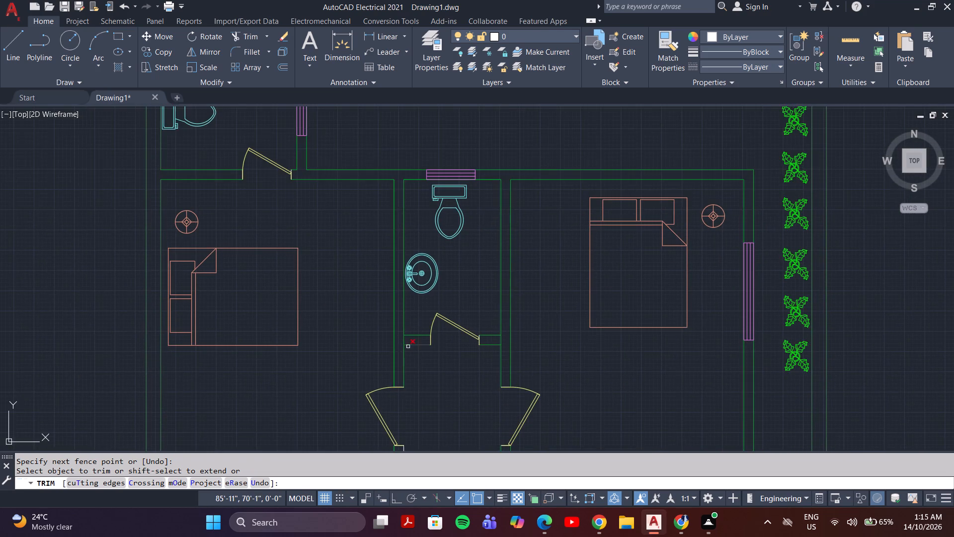
scroll(408, 347, up, 1)
drag(376, 324, 397, 331)
drag(784, 314, 752, 320)
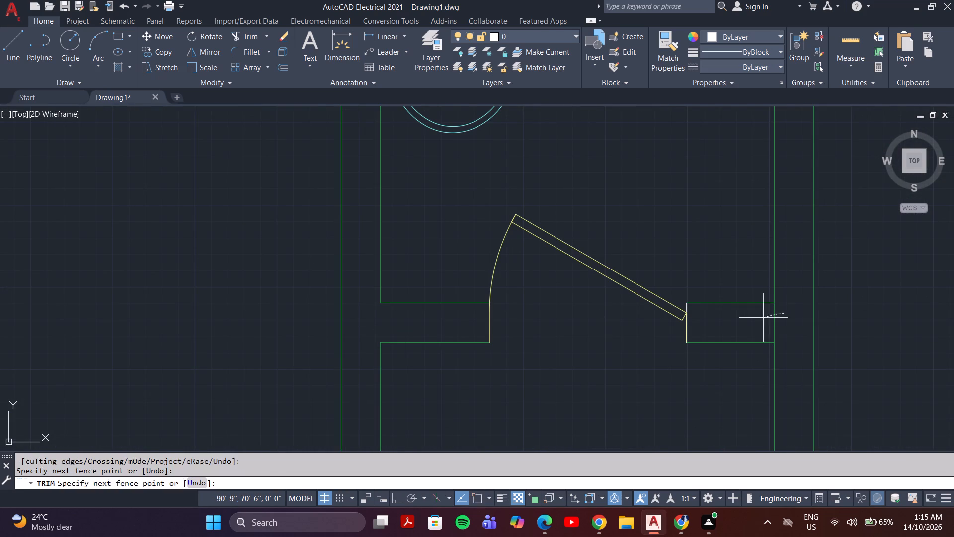
drag(752, 320, 747, 320)
Trim the overlapping lines where the lower toilet's door wall meets the basin-side partition and the corridor wall between two doors.
scroll(750, 327, down, 3)
middle_drag(753, 353, 574, 298)
middle_drag(814, 338, 670, 394)
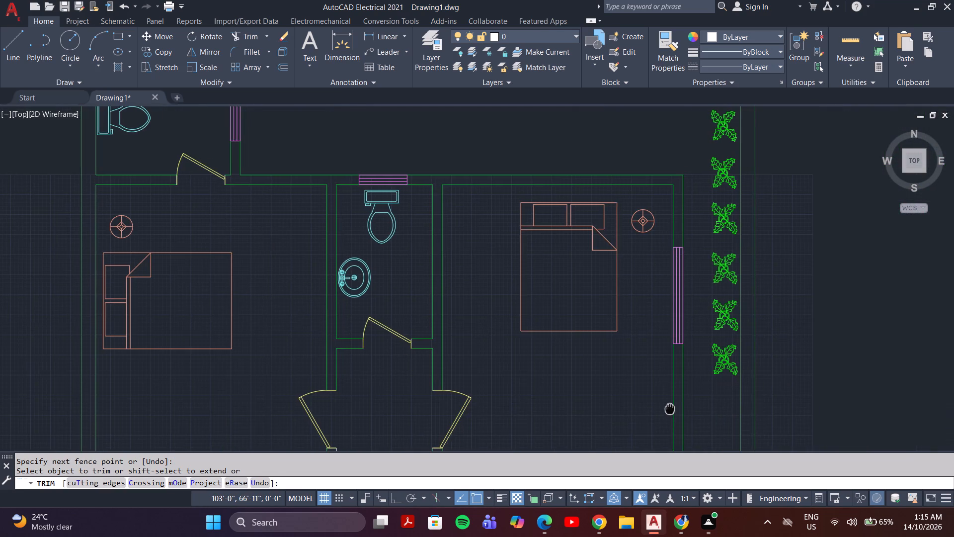
middle_drag(670, 394, 670, 248)
middle_drag(639, 337, 632, 244)
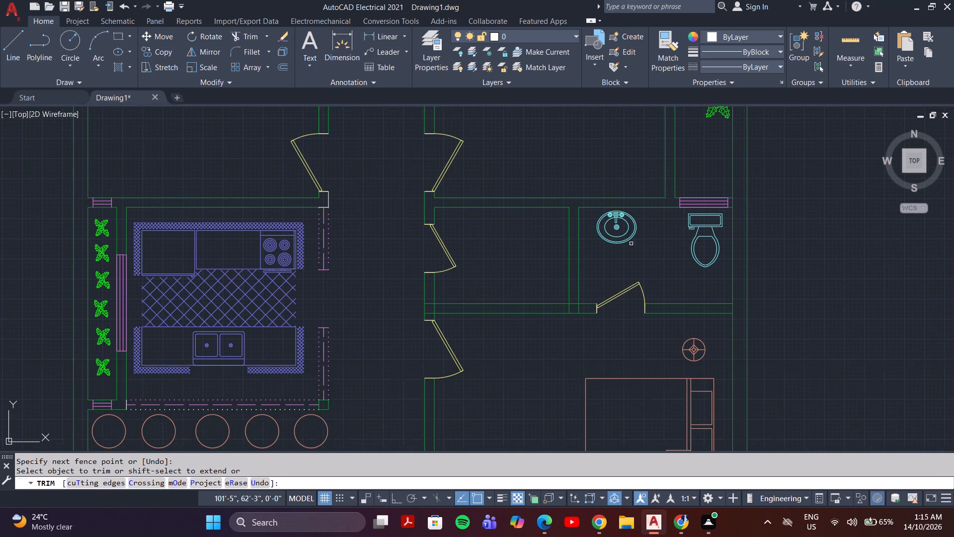
scroll(557, 294, up, 3)
drag(645, 355, 577, 354)
scroll(573, 354, down, 2)
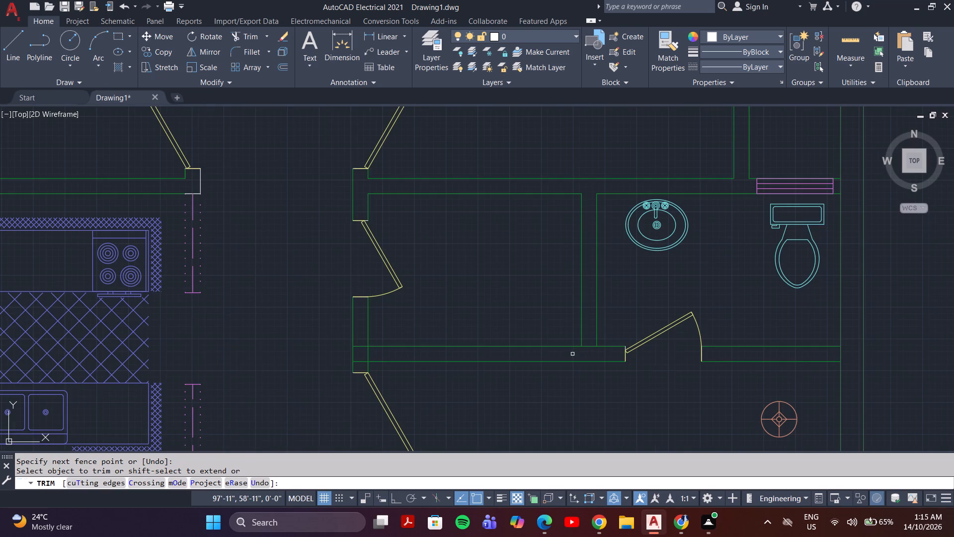
middle_drag(334, 358, 360, 354)
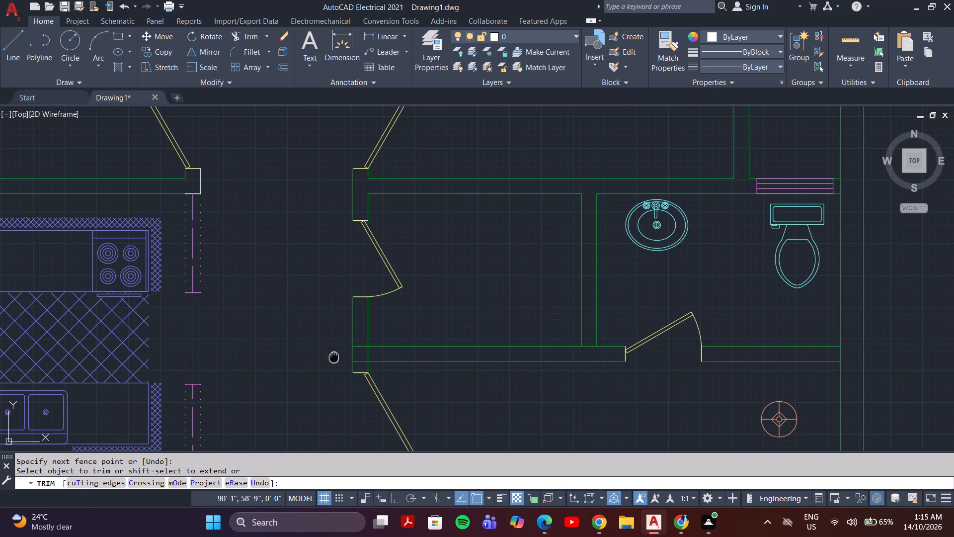
middle_drag(360, 354, 418, 345)
scroll(471, 337, up, 3)
drag(450, 354, 353, 418)
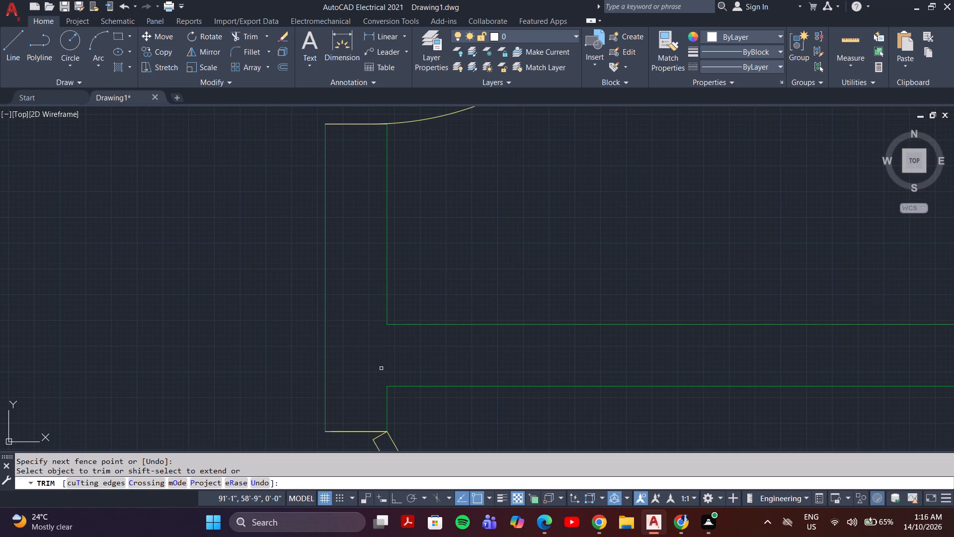
Trim the overlapping lines where the lower toilet's door wall and window wall meet the outer wall.
scroll(581, 358, down, 3)
middle_drag(714, 360, 174, 362)
scroll(402, 361, up, 3)
drag(556, 359, 660, 343)
scroll(660, 345, down, 3)
middle_drag(632, 375, 620, 409)
scroll(650, 247, up, 3)
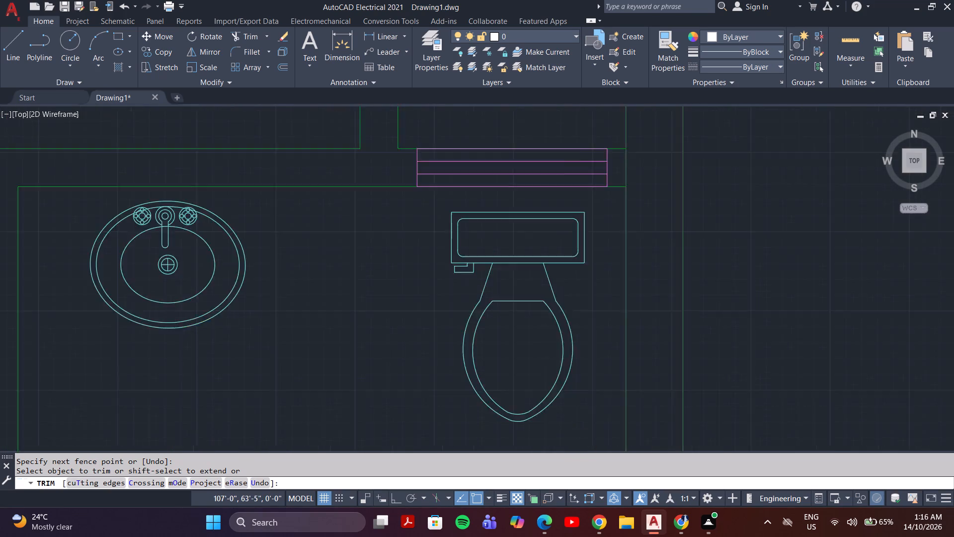
drag(628, 139, 596, 132)
Trim the overlapping lines where the wall between bedroom and staircase meets the outer wall and the stair's planter-side wall.
scroll(612, 148, down, 4)
middle_drag(572, 326, 570, 181)
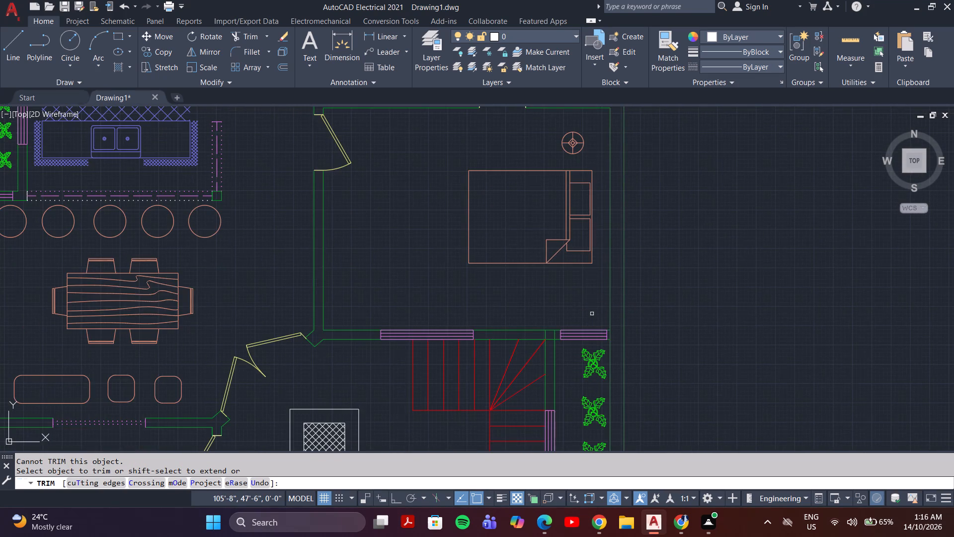
middle_drag(592, 314, 592, 249)
scroll(596, 268, up, 4)
drag(683, 272, 674, 274)
drag(333, 275, 238, 276)
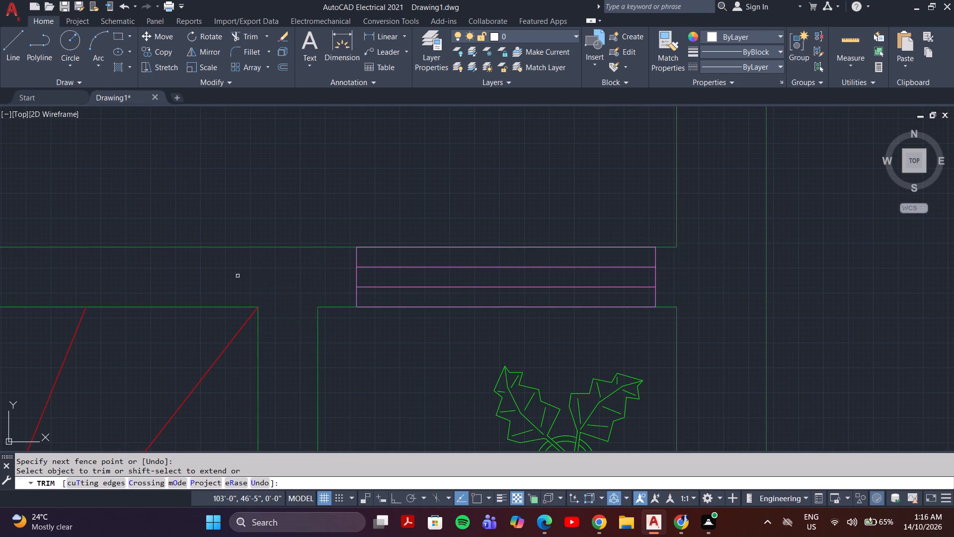
Trim the overlapping lines where the front toilet's door wall meets the sitting room wall and the basin-side wall.
scroll(238, 276, down, 2)
middle_drag(243, 276, 617, 290)
middle_drag(411, 304, 706, 305)
scroll(599, 321, down, 3)
middle_drag(576, 368, 566, 344)
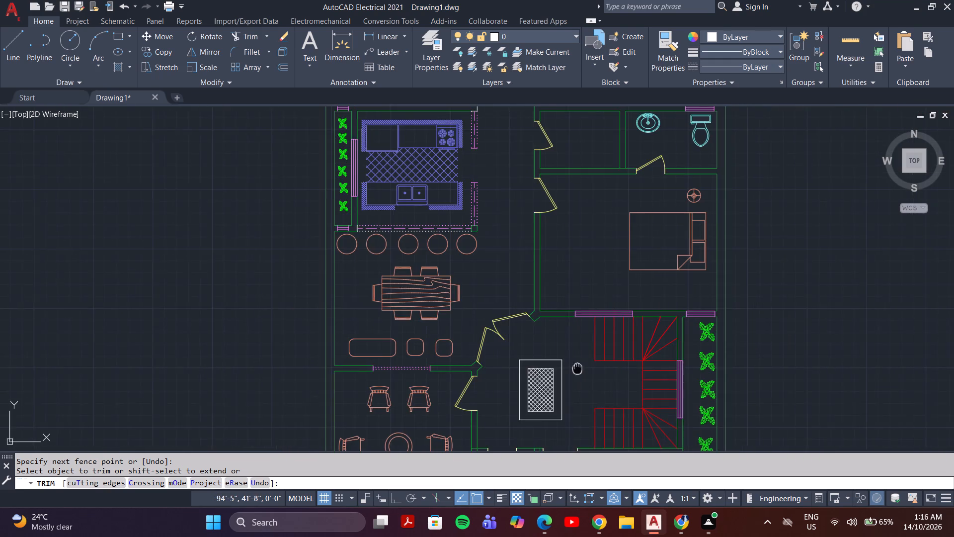
middle_drag(566, 344, 502, 256)
scroll(397, 340, up, 4)
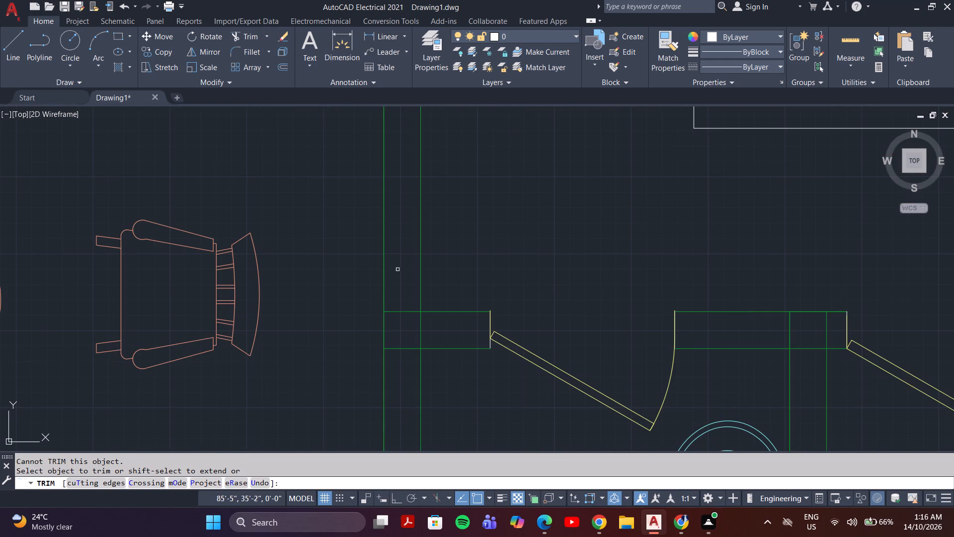
drag(397, 269, 392, 392)
drag(400, 329, 427, 330)
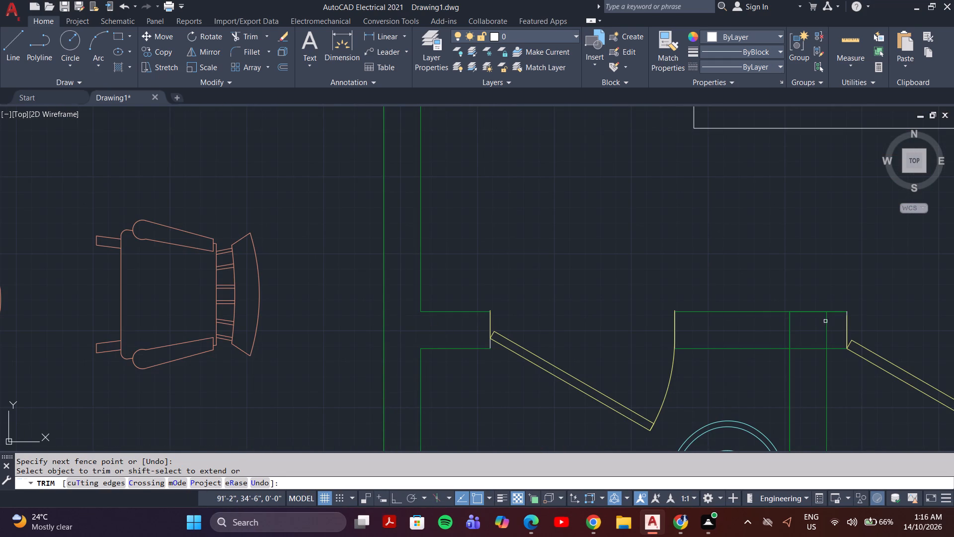
drag(830, 324, 769, 328)
Trim the overlapping lines at the corner behind the parked cars where the staircase's lower wall meets its planter-side wall.
scroll(772, 335, down, 2)
middle_drag(796, 341, 364, 339)
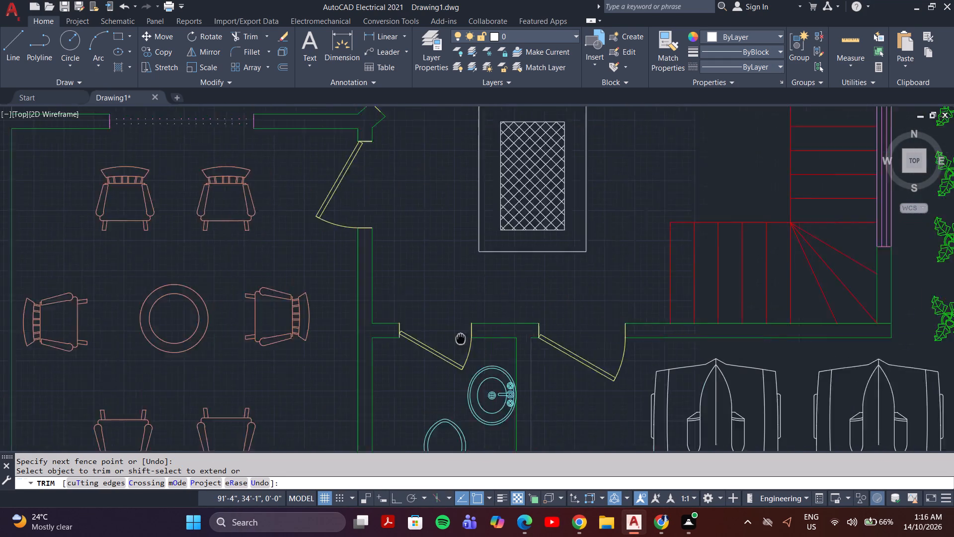
middle_drag(364, 339, 351, 339)
scroll(721, 313, up, 3)
drag(641, 370, 639, 311)
Trim the overlapping lines where the sitting room's front window wall meets the outer wall.
scroll(638, 303, down, 3)
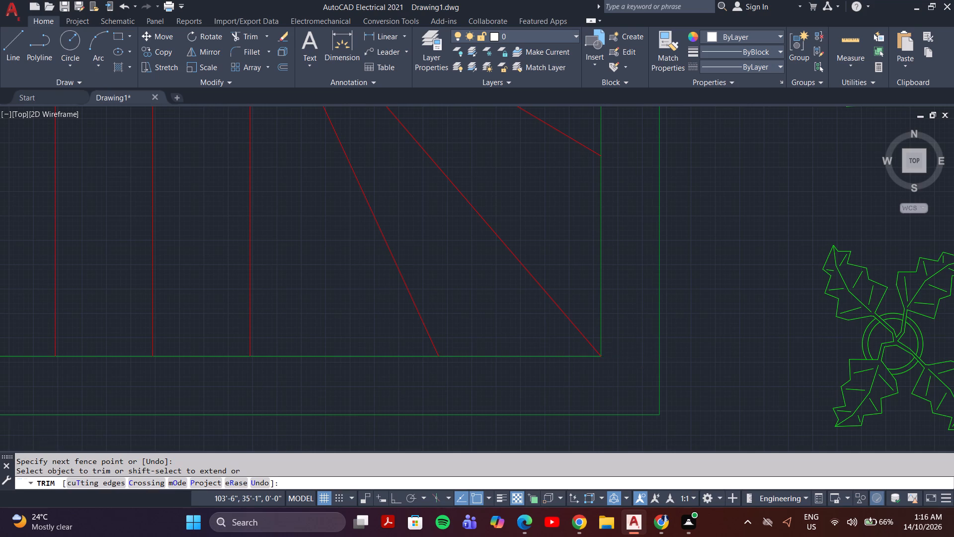
scroll(677, 318, down, 3)
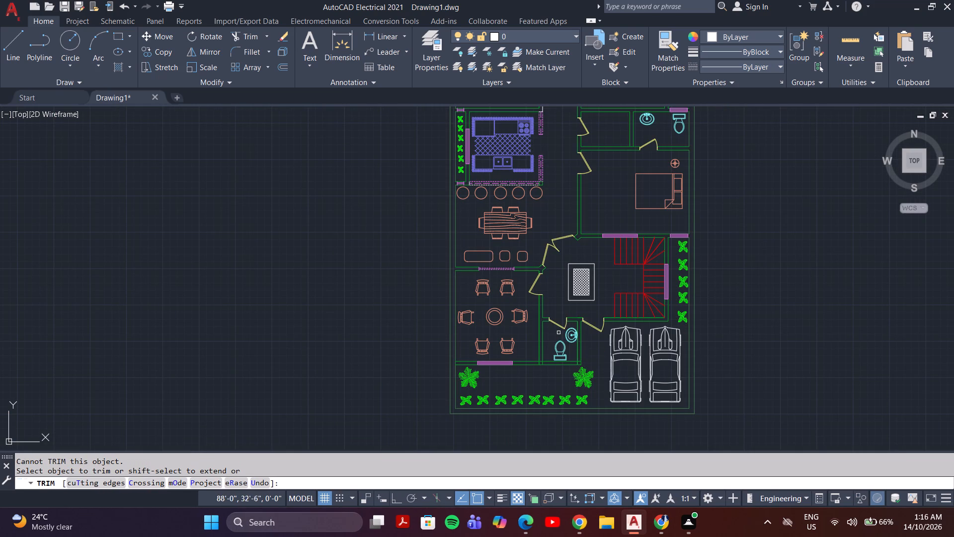
scroll(531, 274, up, 3)
middle_drag(547, 279, 558, 212)
middle_drag(417, 301, 423, 293)
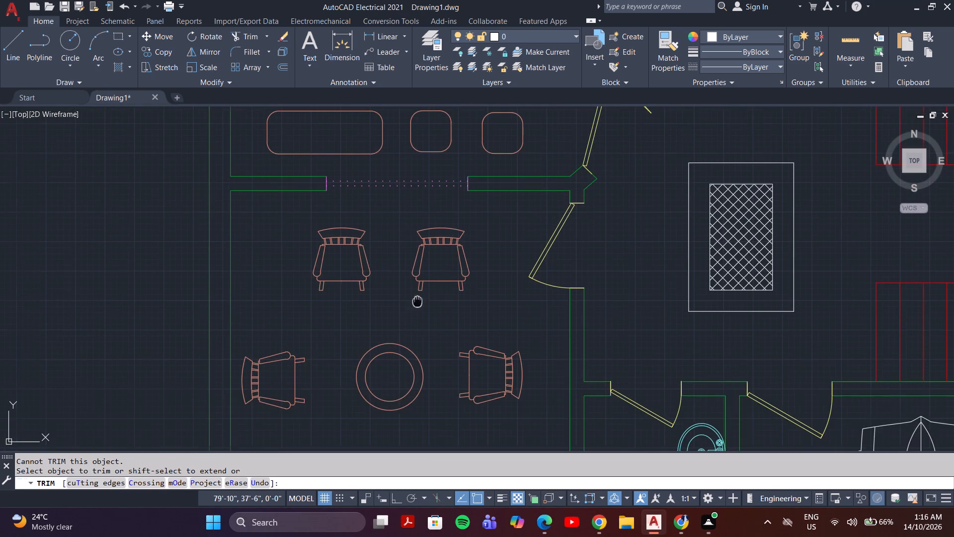
middle_drag(423, 293, 510, 125)
scroll(511, 126, up, 1)
middle_drag(366, 343, 446, 137)
scroll(449, 146, down, 2)
scroll(394, 229, up, 4)
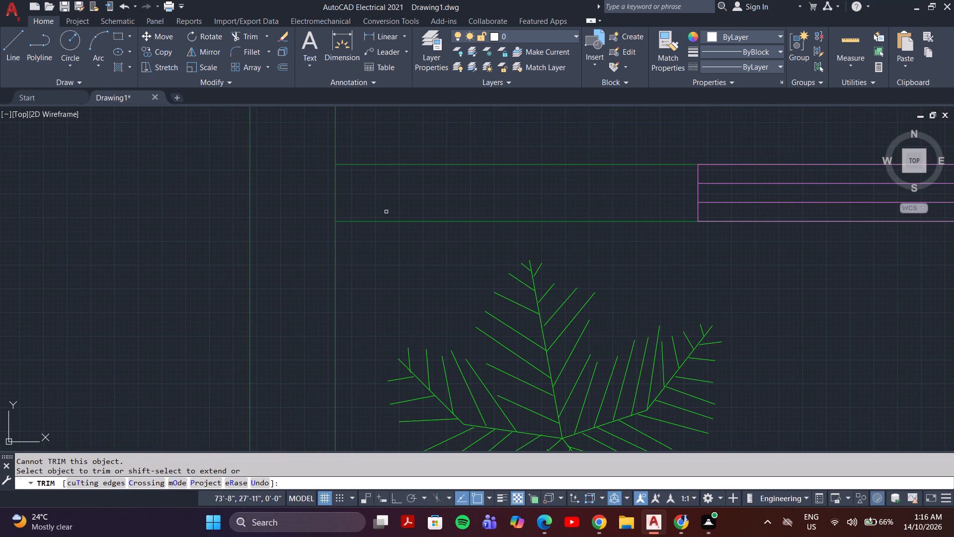
drag(381, 204, 309, 199)
Trim the overlapping lines where the front wall meets the sitting room–toilet partition and the toilet's basin-side wall corner.
scroll(371, 208, down, 4)
middle_drag(529, 226, 429, 311)
scroll(447, 306, up, 3)
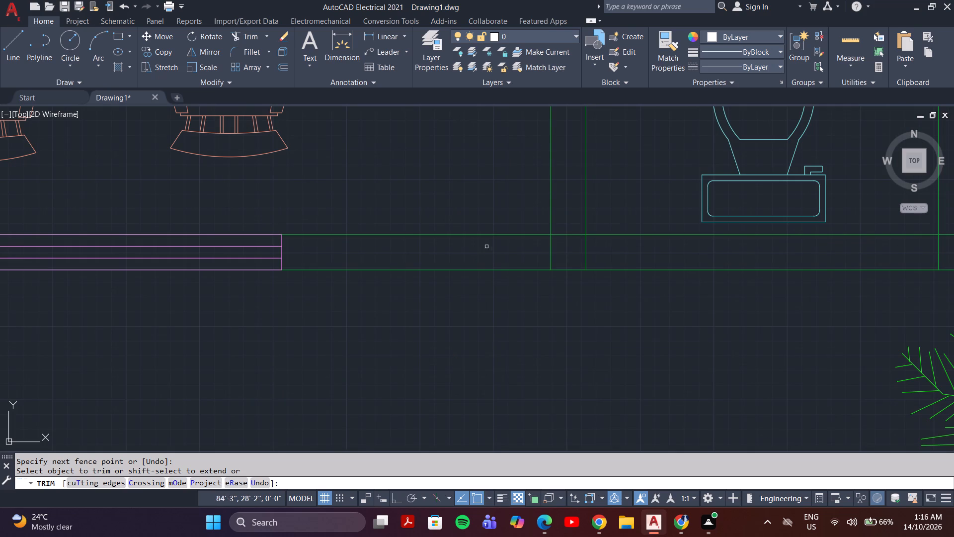
drag(488, 246, 595, 256)
scroll(626, 254, down, 2)
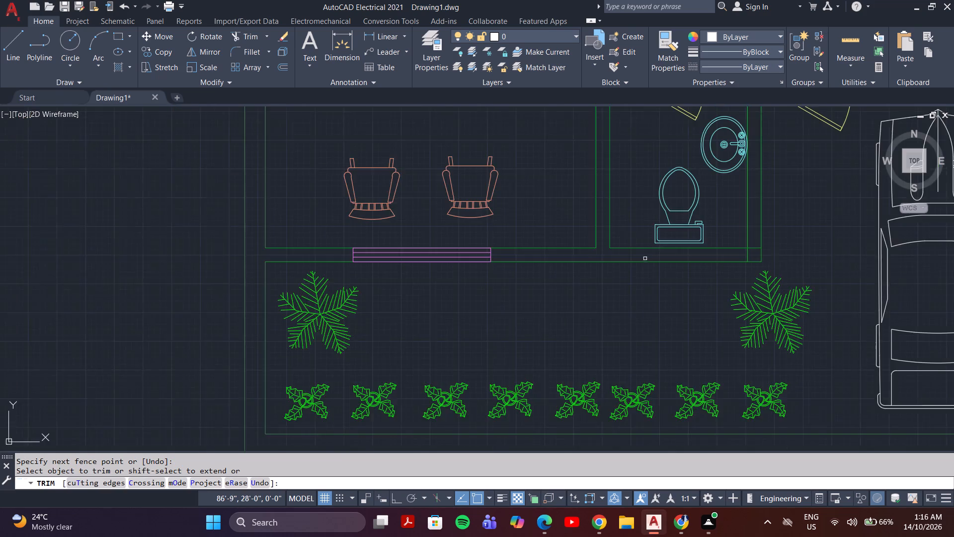
middle_drag(649, 259, 393, 351)
scroll(454, 352, up, 4)
drag(604, 311, 713, 230)
Examine the walls across the whole floor plan for remaining overlaps or missing lines, and end the Trim command.
scroll(713, 232, down, 4)
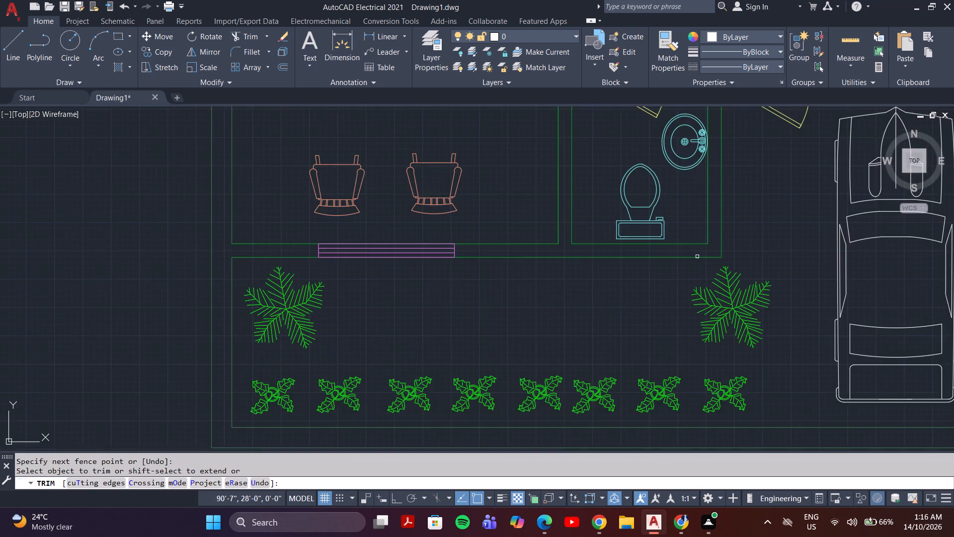
scroll(656, 250, down, 4)
middle_drag(670, 210, 614, 298)
scroll(614, 304, up, 4)
middle_drag(621, 285, 658, 165)
scroll(661, 165, up, 1)
scroll(656, 214, down, 2)
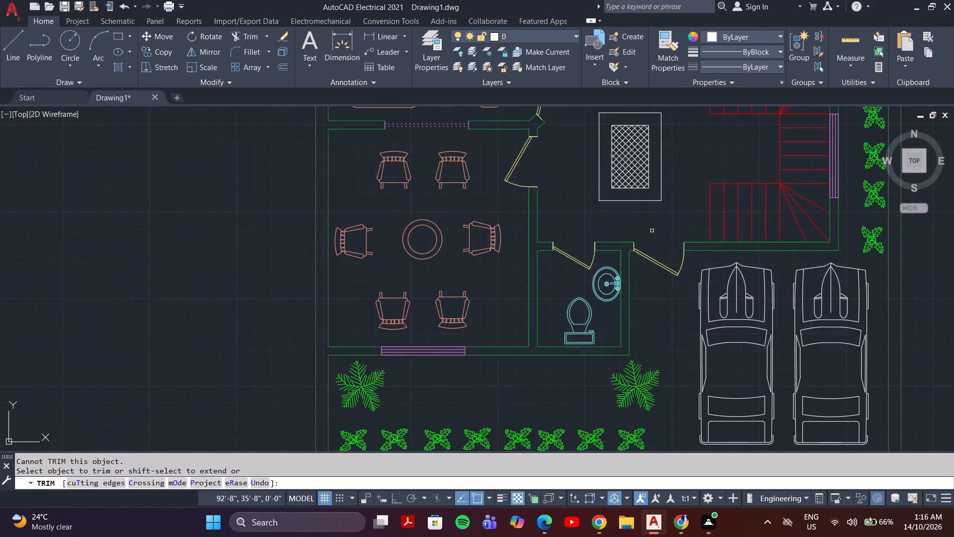
scroll(617, 331, down, 2)
middle_drag(529, 208, 493, 268)
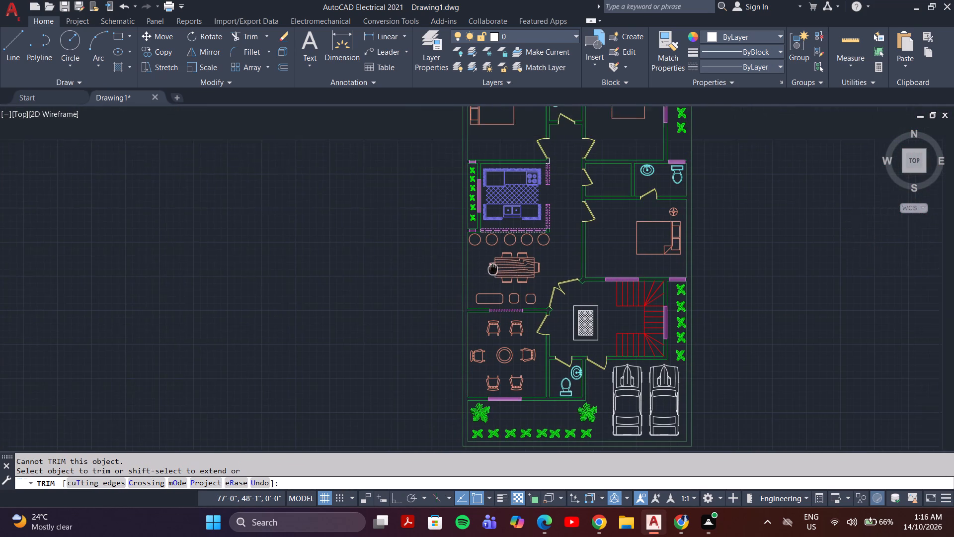
middle_drag(493, 268, 442, 412)
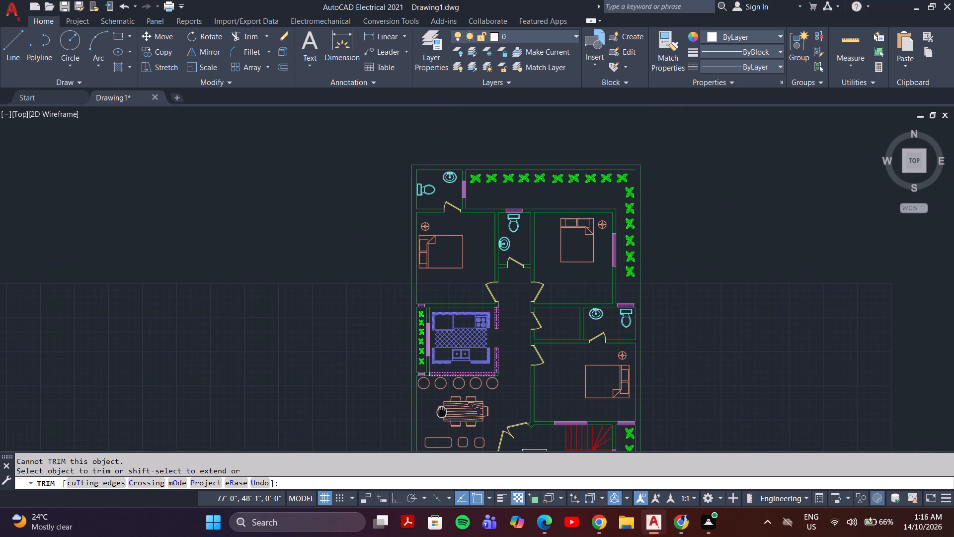
middle_drag(442, 412, 443, 363)
middle_drag(528, 202, 457, 311)
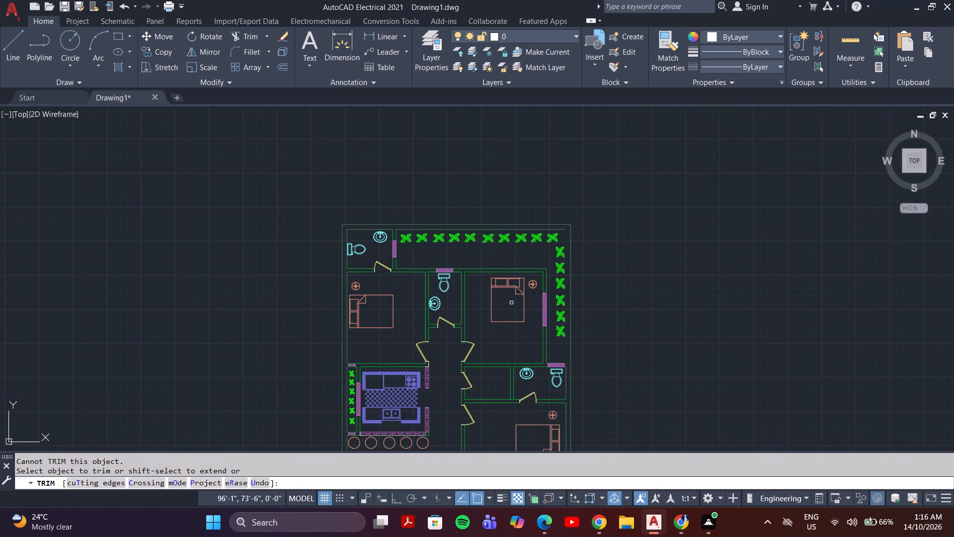
scroll(537, 296, up, 2)
middle_drag(562, 296, 497, 299)
scroll(518, 263, down, 1)
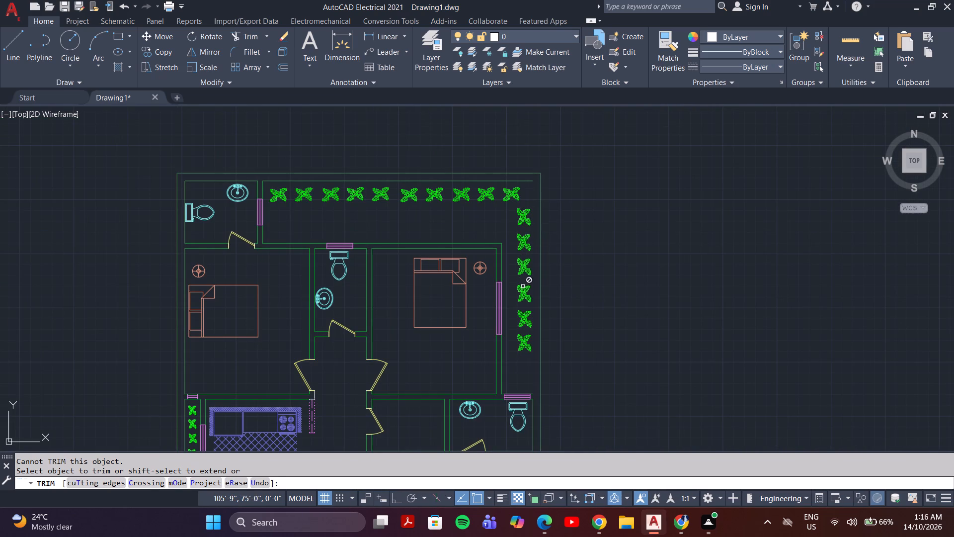
key(Escape)
Draw the missing inner wall line beside the rear bedroom's side planters, from the toilet window's end to the rear inner corner.
key(l)
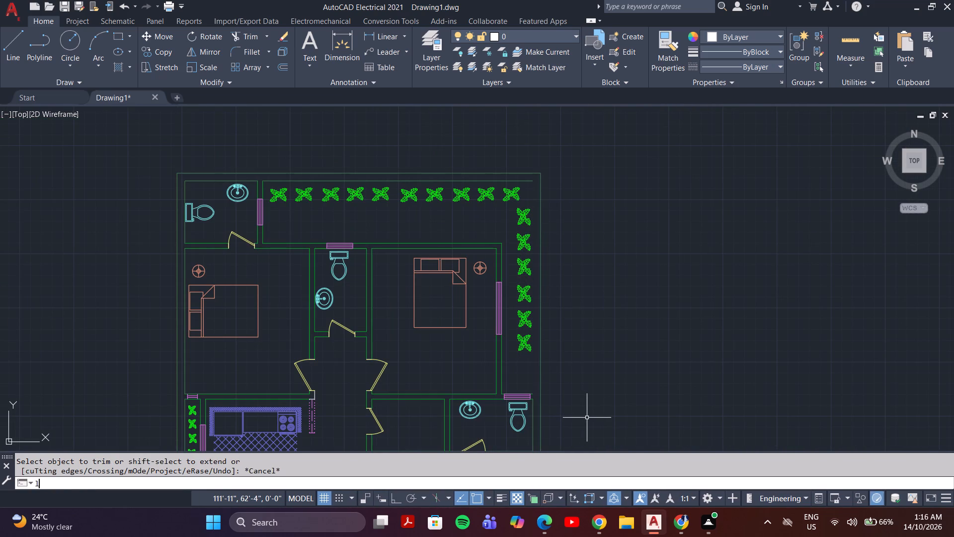
key(Return)
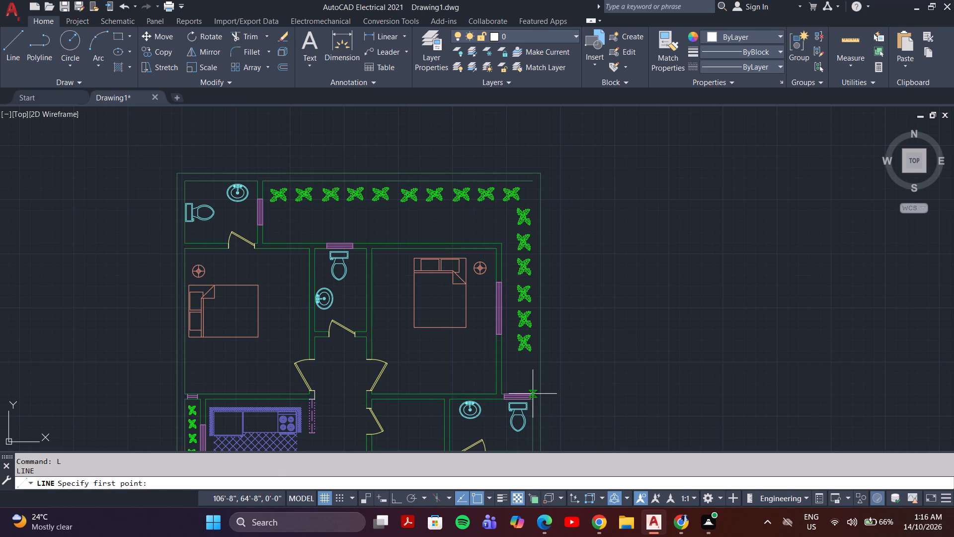
click(534, 394)
click(533, 181)
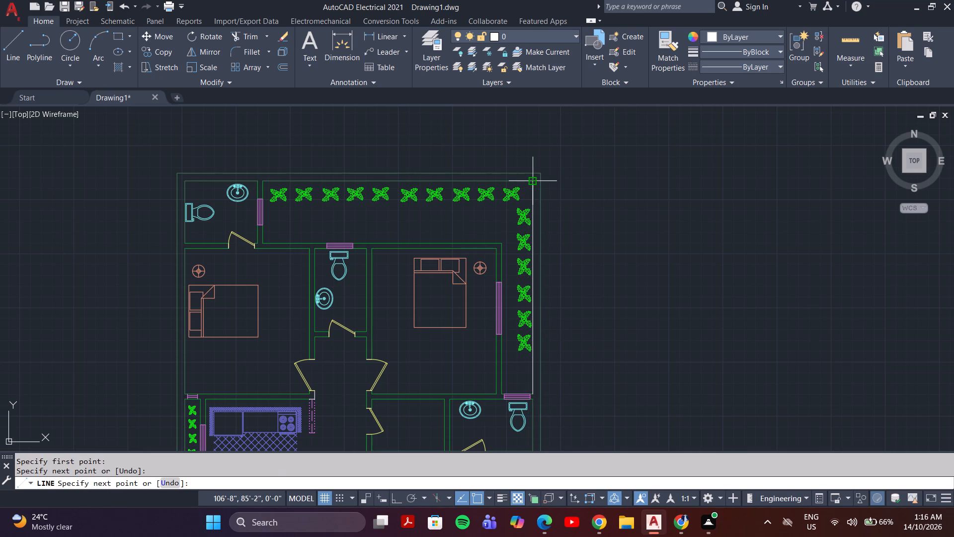
key(Escape)
Assign the new line beside the side planters to the inner wall layer.
click(534, 199)
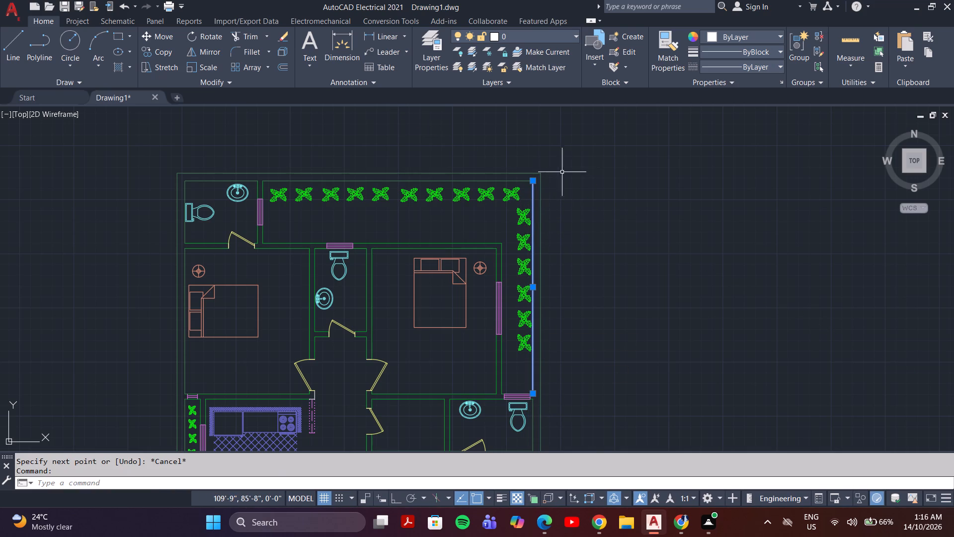
click(557, 33)
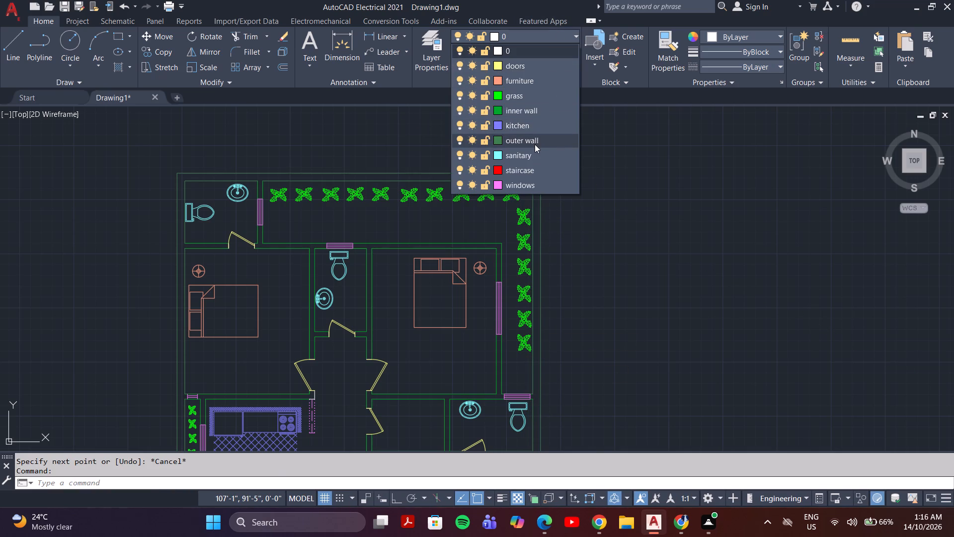
click(535, 113)
key(Escape)
Look over the entire floor plan, from the rear planters to the car parking, to check the finished drawing.
scroll(706, 195, down, 2)
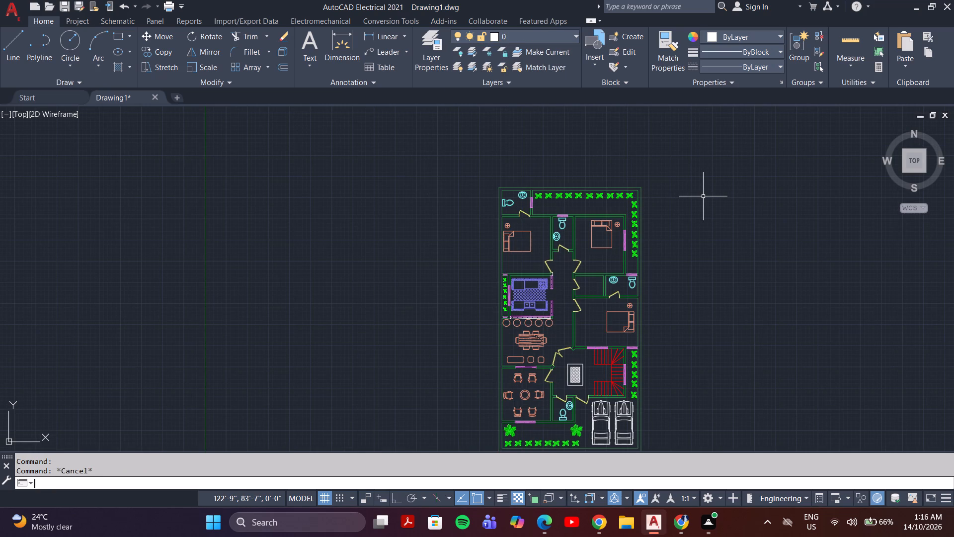
middle_drag(646, 330, 589, 173)
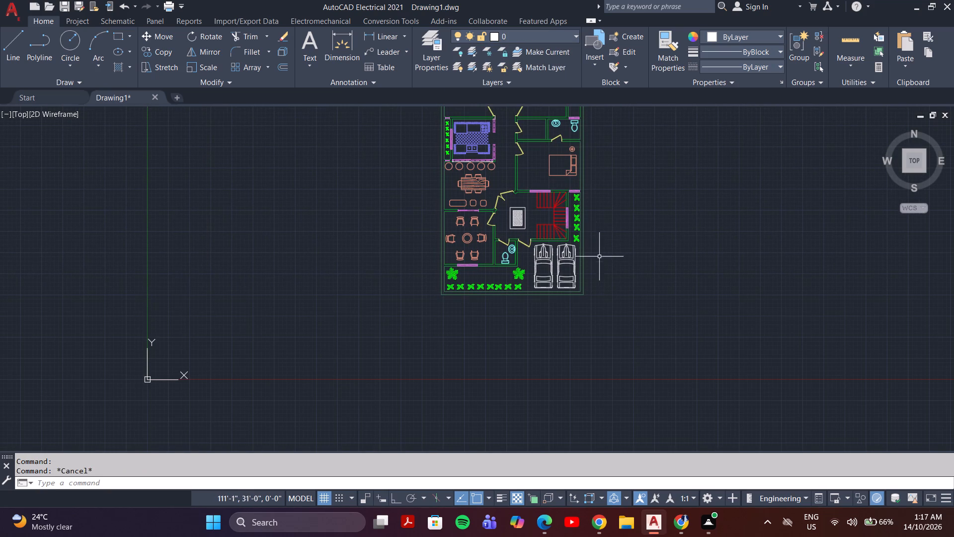
scroll(600, 285, down, 1)
middle_drag(600, 281, 600, 341)
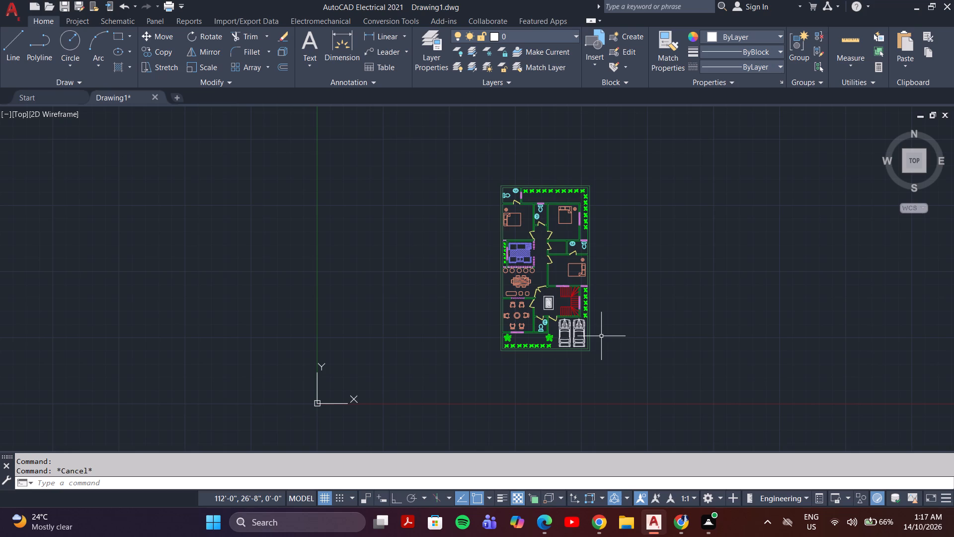
scroll(566, 333, up, 1)
scroll(516, 282, up, 1)
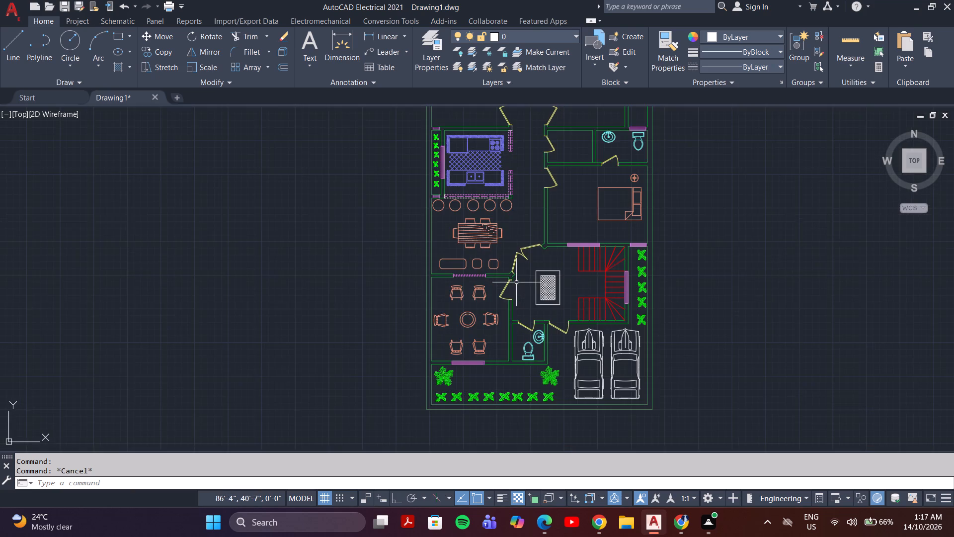
middle_drag(534, 275, 526, 395)
scroll(521, 310, down, 2)
middle_drag(525, 303, 522, 264)
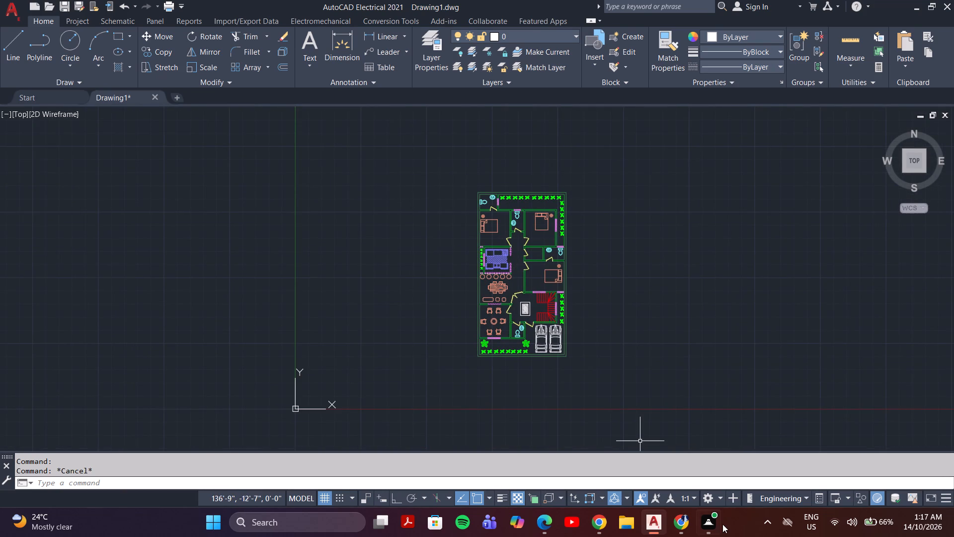